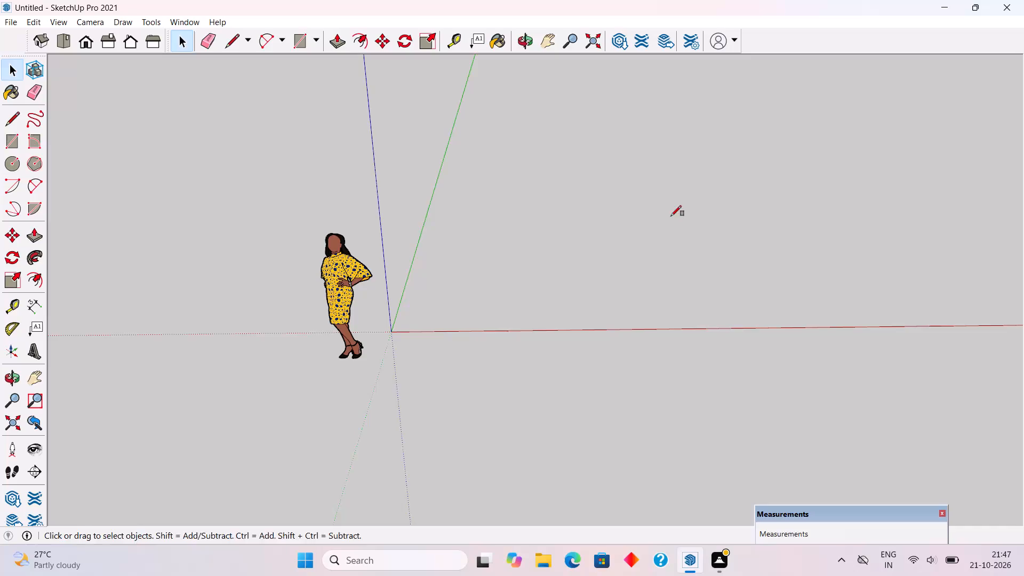
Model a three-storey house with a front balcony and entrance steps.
Draw a ground-plane rectangle about 27' by 27' 5" beyond the red axis, beside the green axis.
left_click(491, 78)
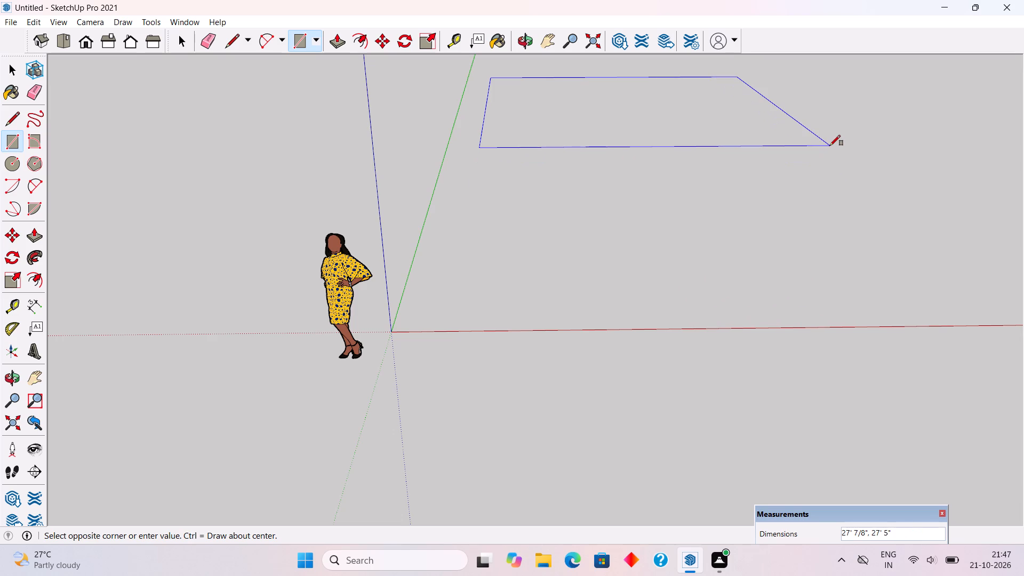
left_click(830, 146)
Move the whole rectangle about 18' 9" toward the red axis, and shift it along the red axis away from the origin.
scroll(803, 206, "down", 4)
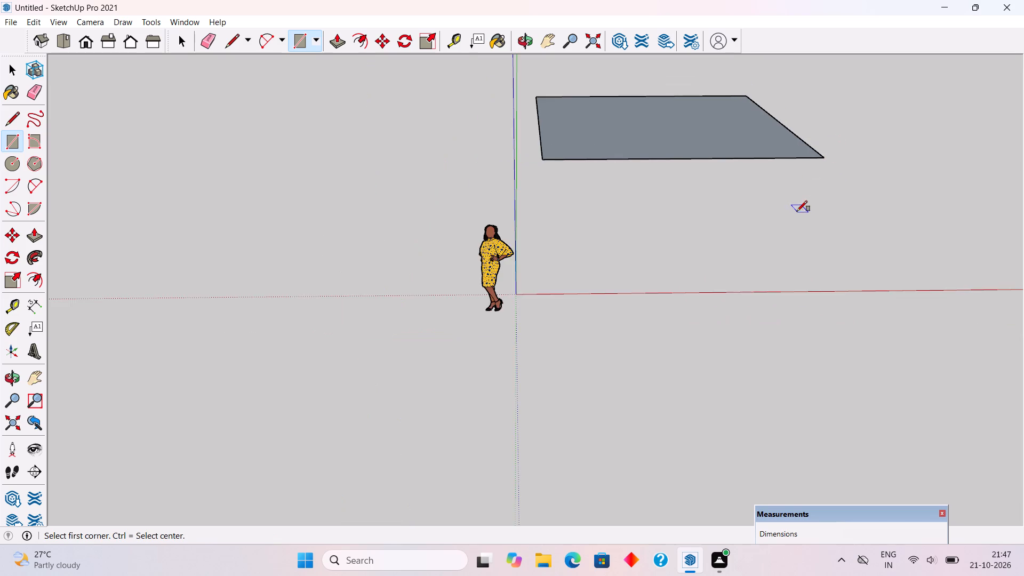
middle_click_drag(791, 225, 734, 326)
scroll(734, 326, "down", 11)
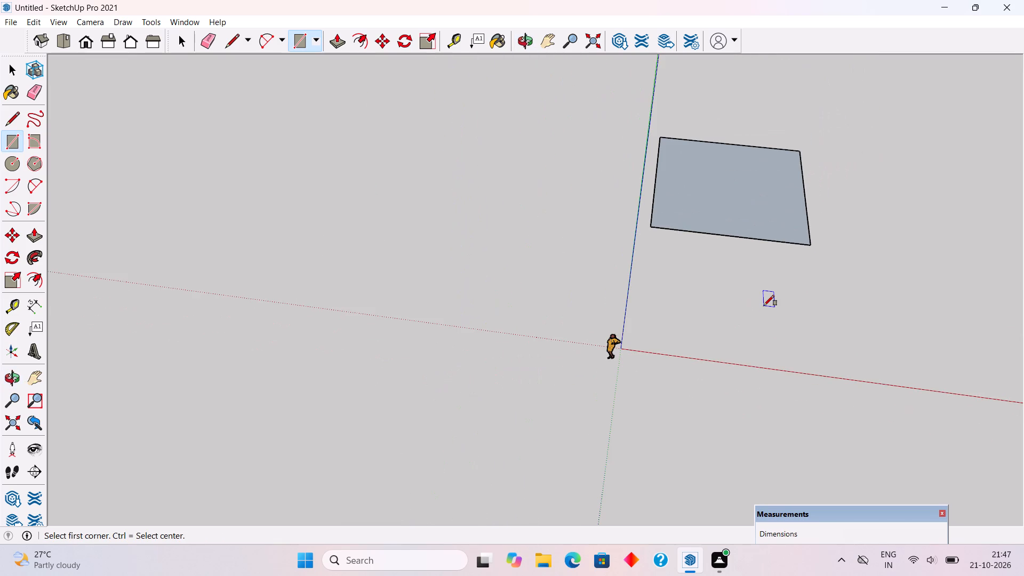
key("space")
double_click(766, 221)
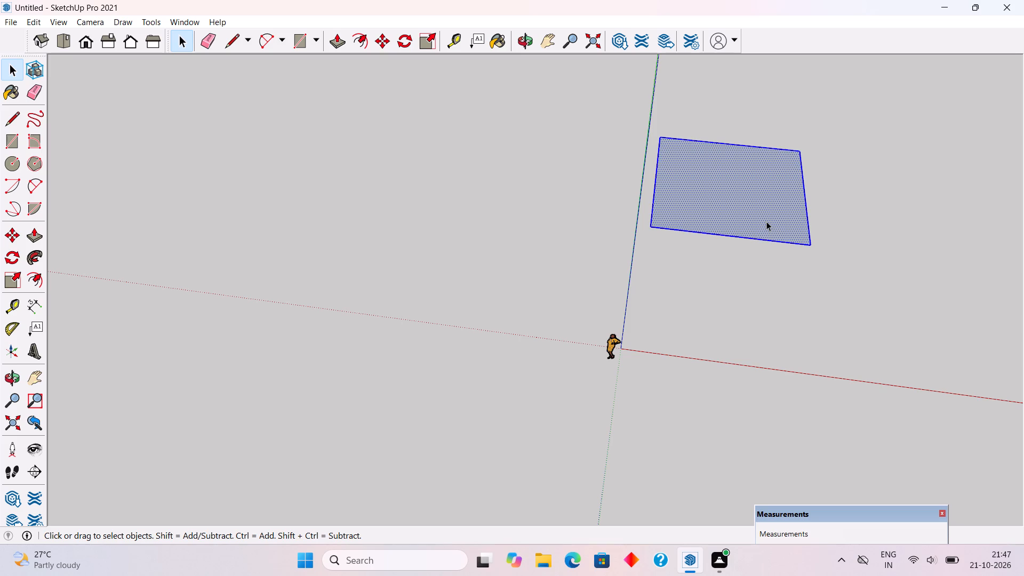
key("m")
left_click(766, 221)
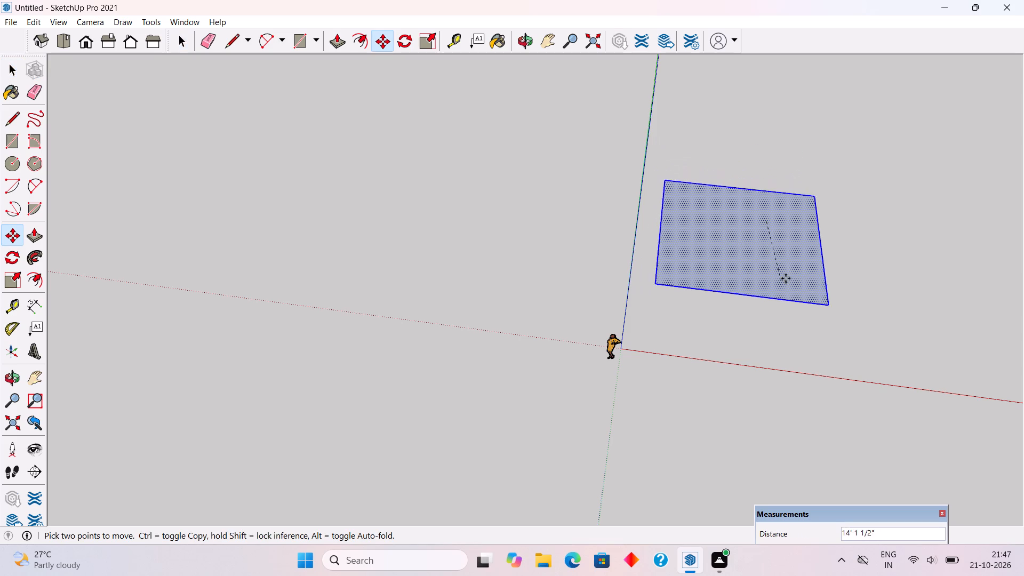
double_click(778, 298)
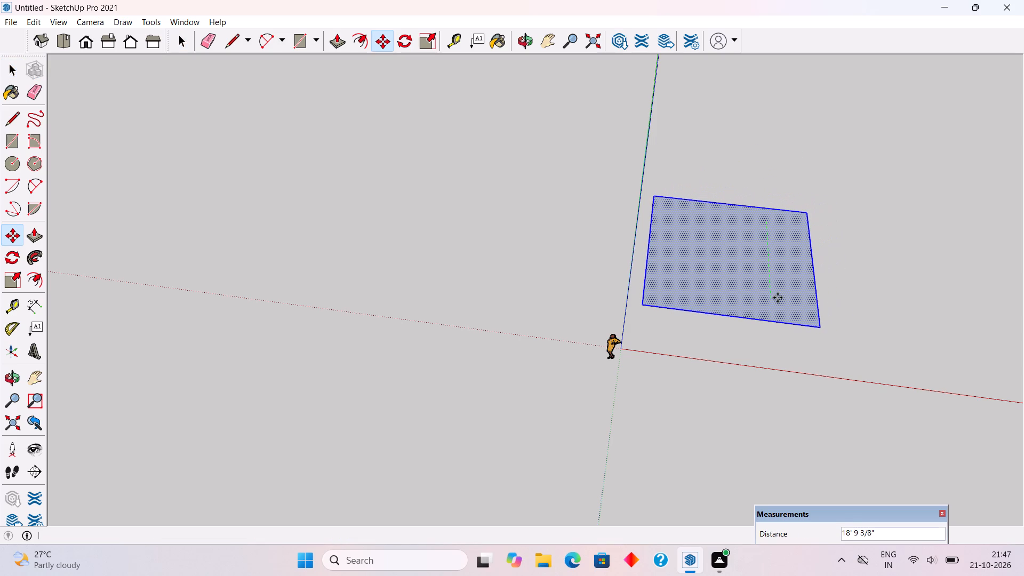
left_click_drag(782, 282, 825, 282)
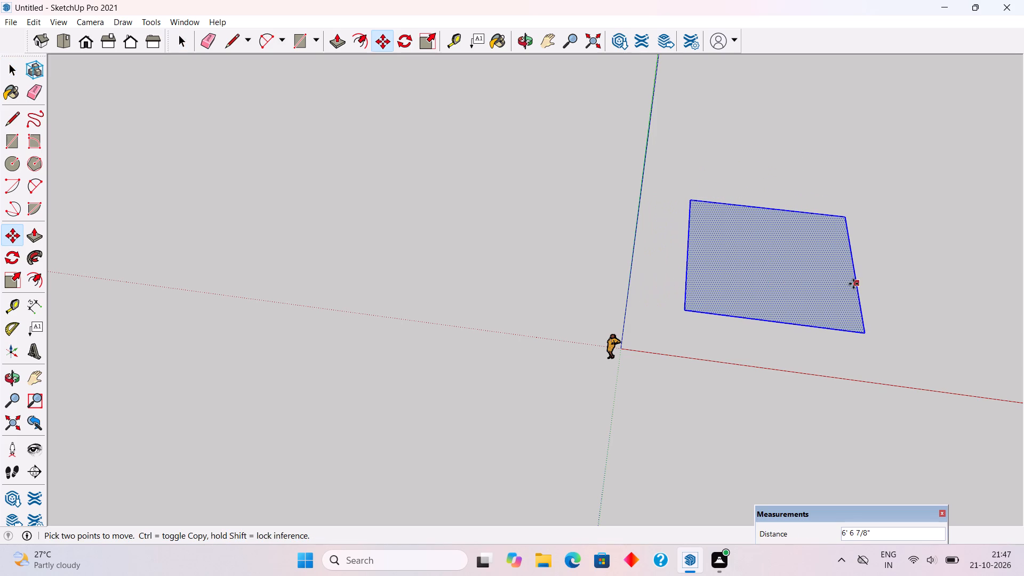
left_click_drag(792, 290, 867, 300)
middle_click_drag(751, 268, 737, 261)
scroll(737, 261, "down", 3)
key("space")
Push/Pull the rectangle upward 6" into a thin slab.
scroll(733, 260, "down", 7)
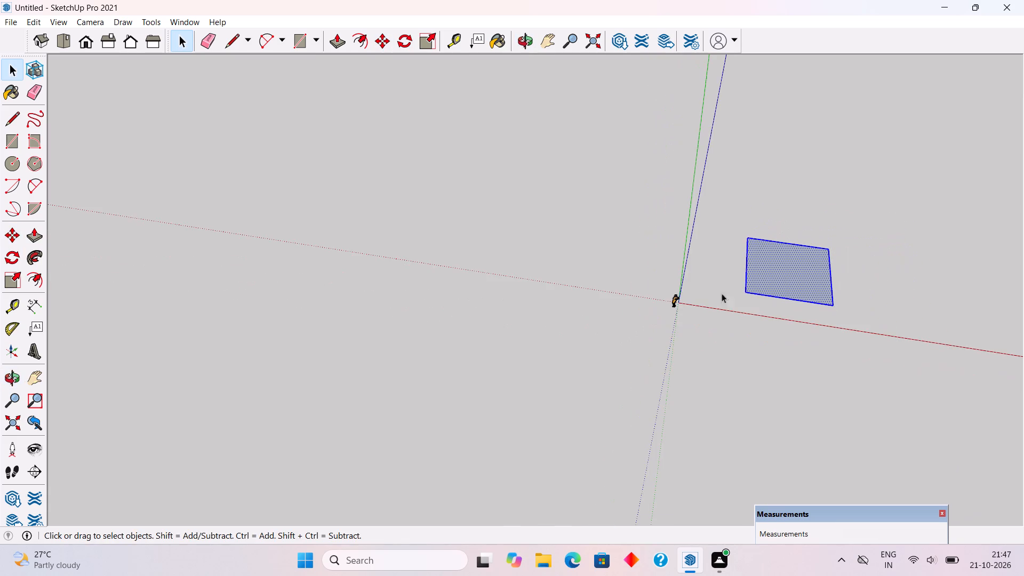
middle_click_drag(836, 355, 855, 235)
scroll(855, 235, "up", 9)
middle_click_drag(824, 276, 860, 373)
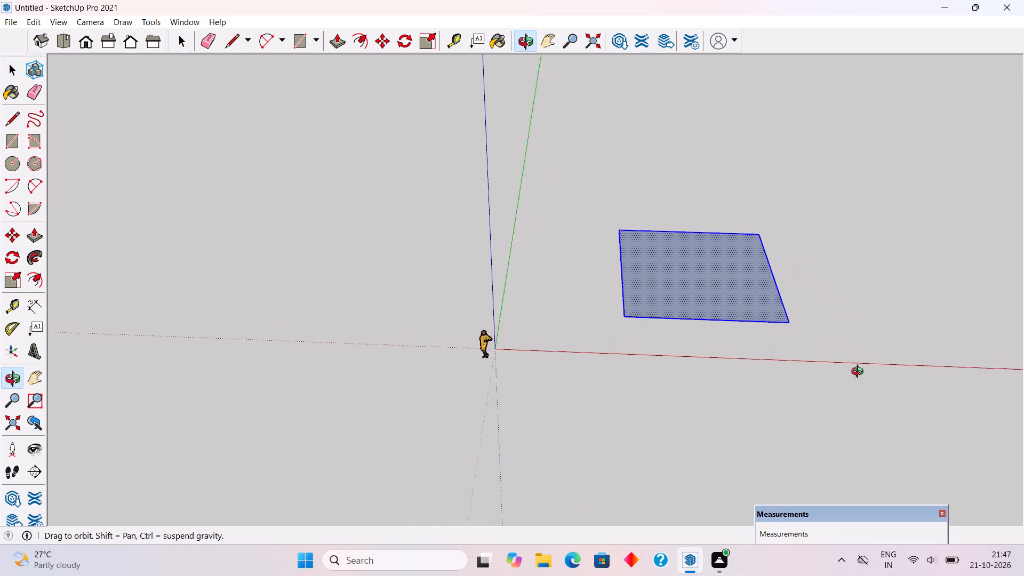
middle_click_drag(860, 373, 861, 378)
scroll(861, 378, "up", 1)
scroll(868, 250, "up", 5)
middle_click_drag(845, 261, 862, 397)
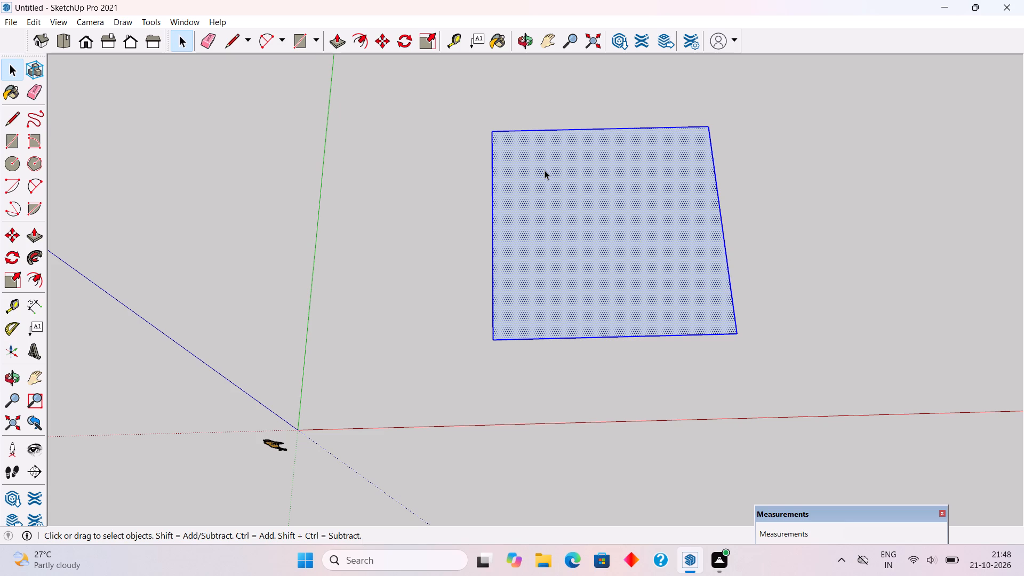
key("p")
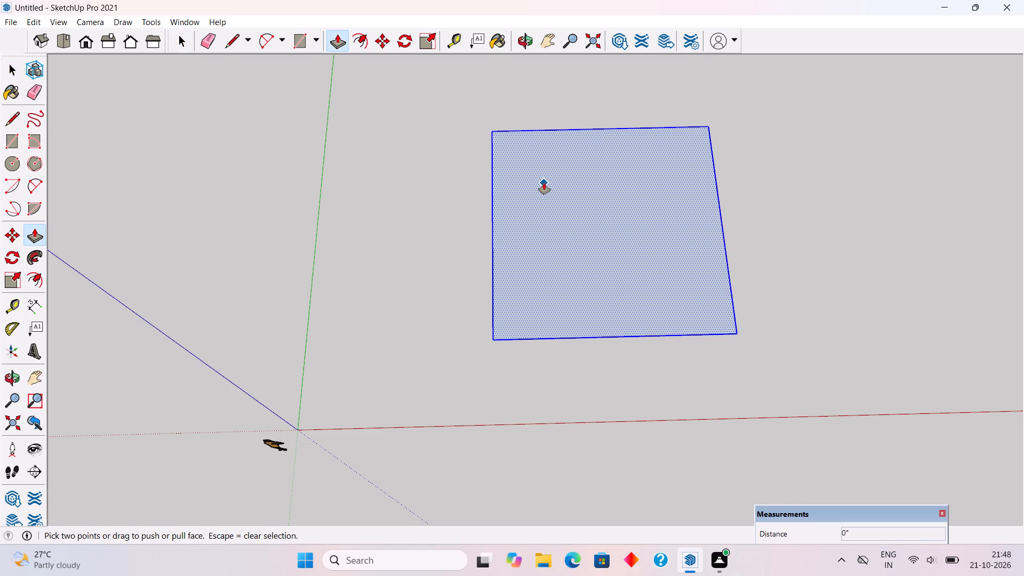
left_click(545, 183)
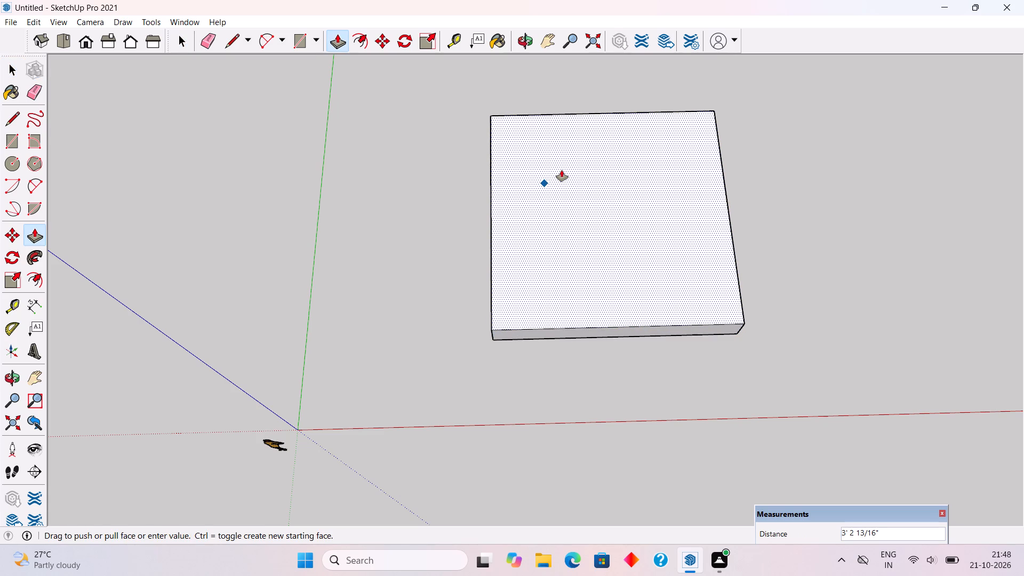
type("6\"")
key("Return")
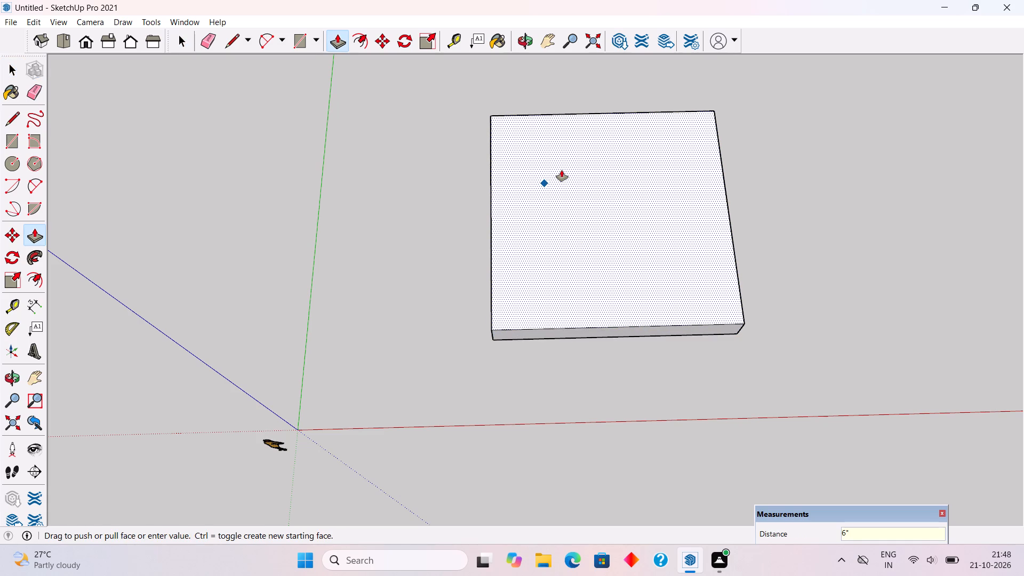
Select all of the slab's connected geometry and make it a group.
key("space")
triple_click(601, 305)
right_click(601, 305)
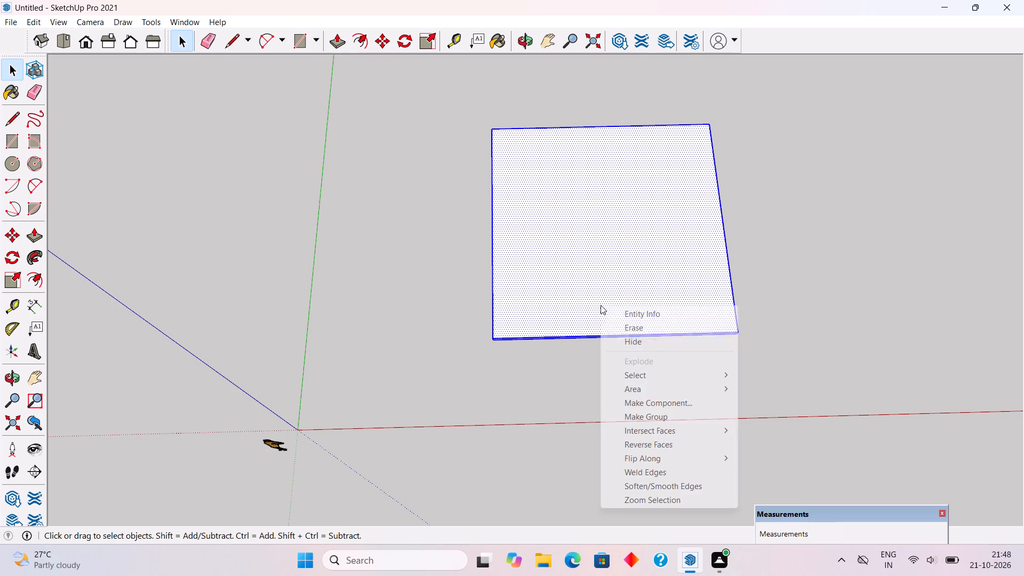
left_click(646, 415)
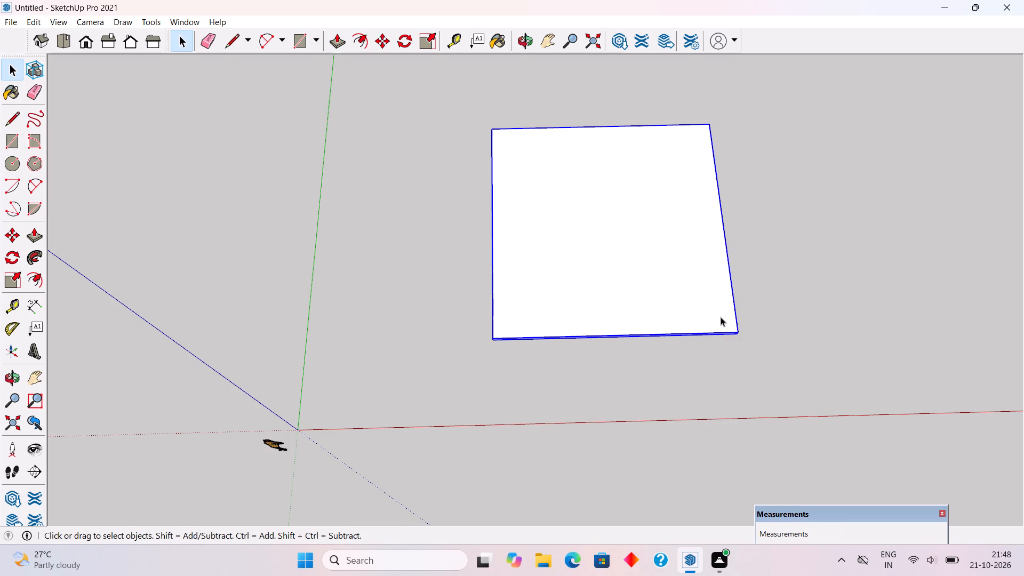
Open the slab group for editing and pull its side face farthest along the red axis outward 10'.
triple_click(729, 317)
middle_click_drag(732, 331, 733, 278)
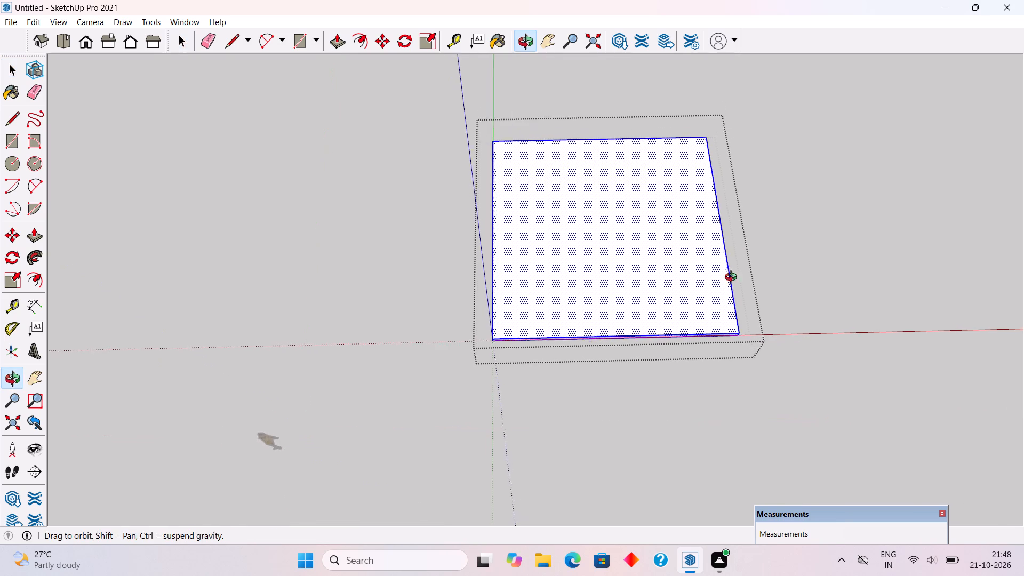
middle_click_drag(733, 278, 745, 158)
scroll(740, 286, "up", 5)
middle_click_drag(742, 290, 434, 213)
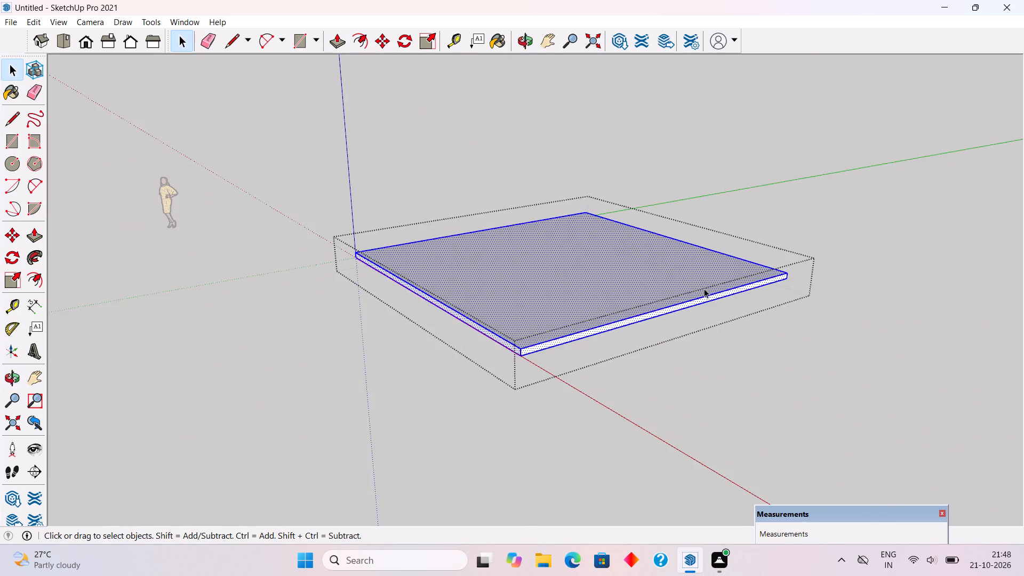
scroll(704, 289, "up", 5)
key("p")
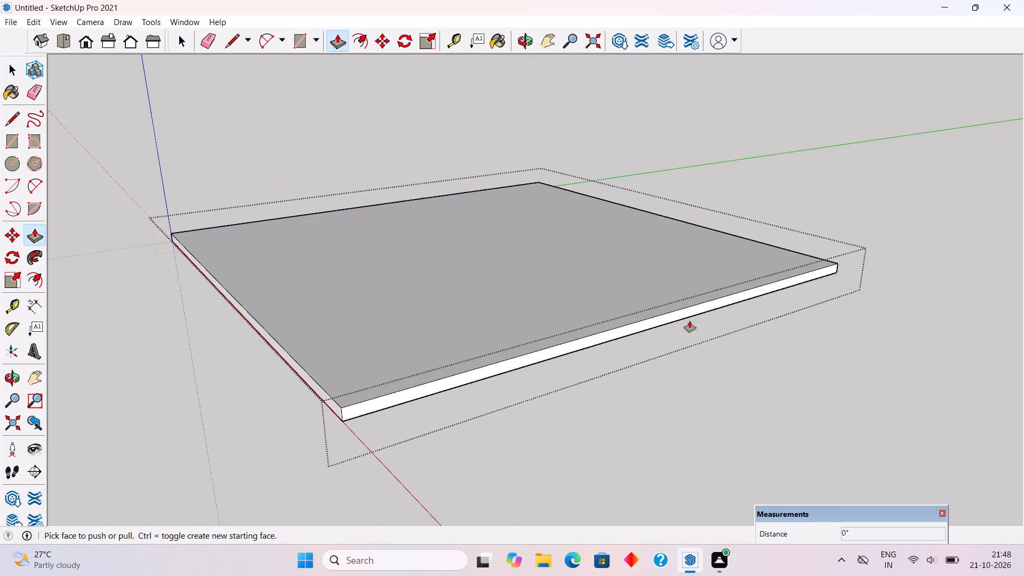
left_click(689, 312)
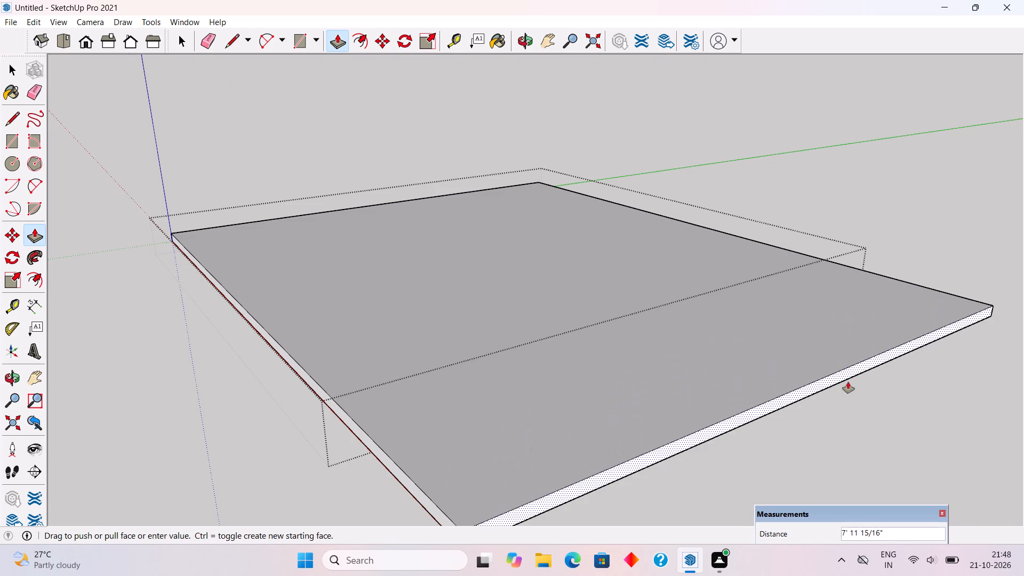
type("10'")
key("Return")
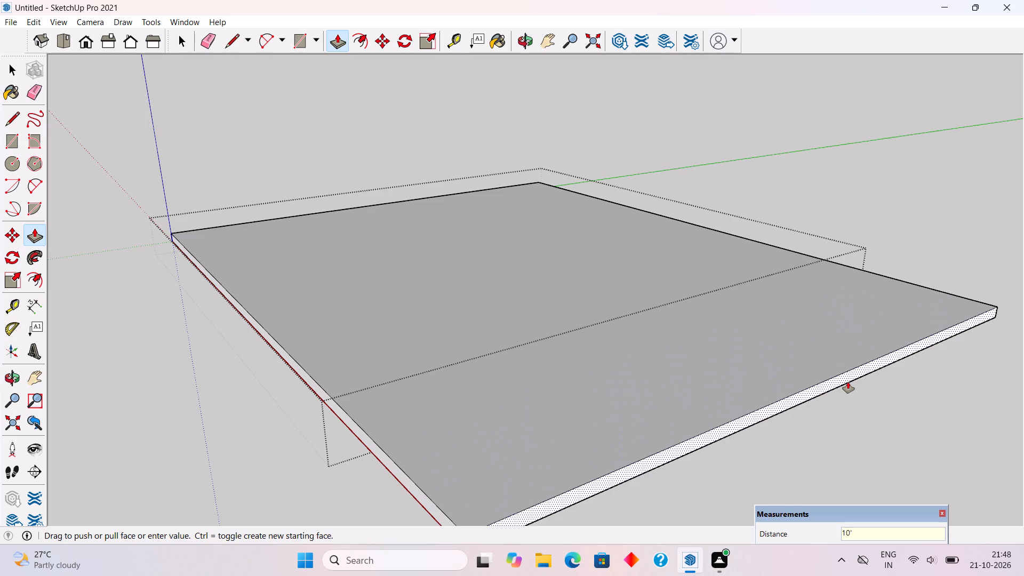
Pull the slab's side face farthest along the green axis outward 10' and close the group.
scroll(848, 382, "down", 6)
middle_click_drag(849, 321, 285, 267)
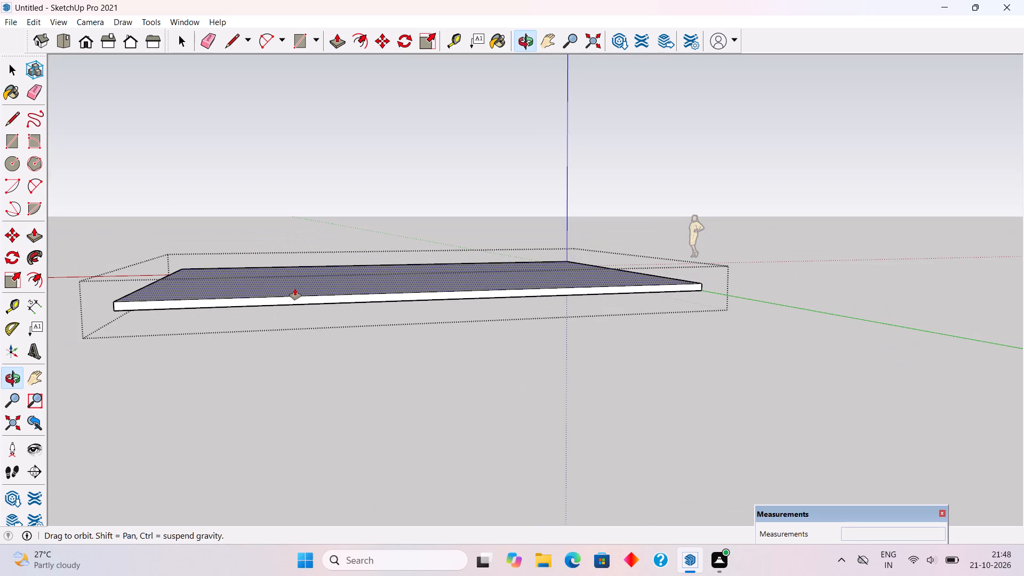
left_click(307, 306)
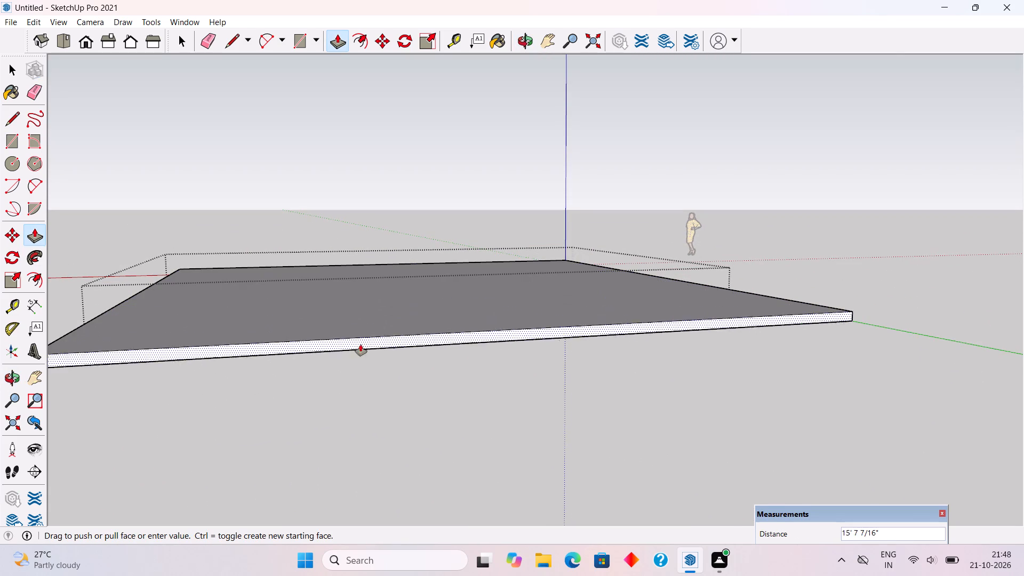
type("10'")
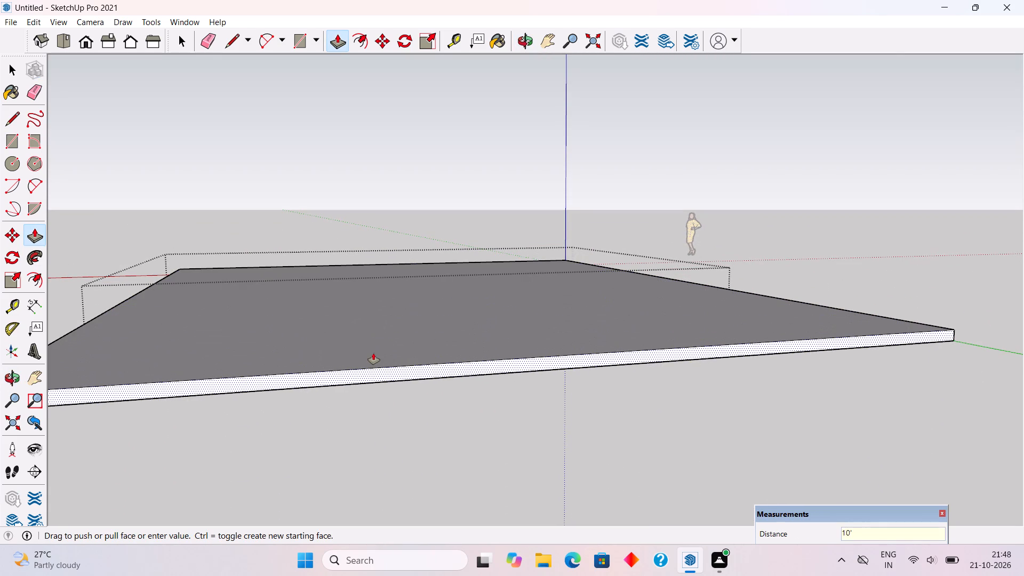
key("Return")
key("space")
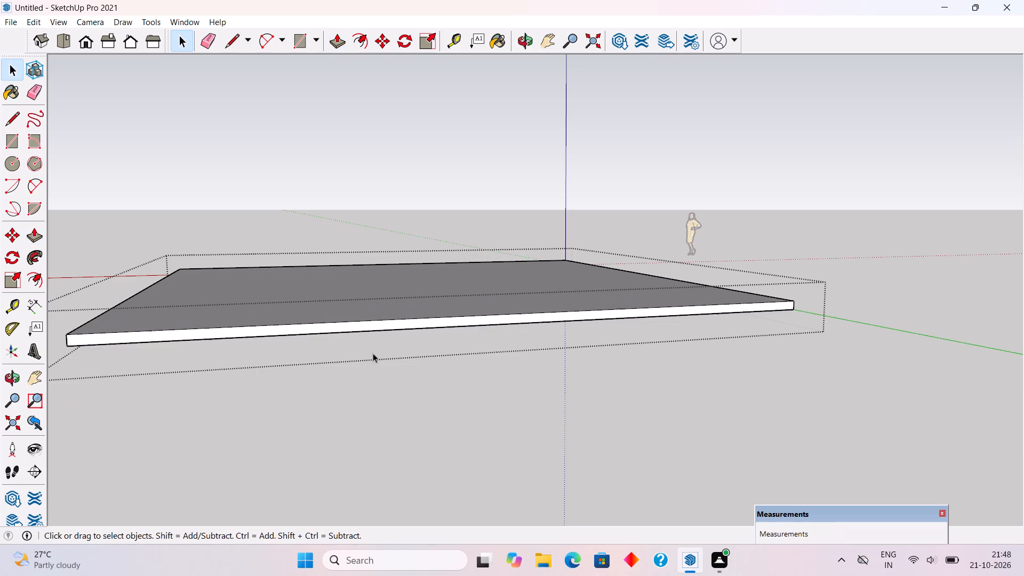
scroll(373, 353, "down", 6)
middle_click_drag(343, 382, 597, 386)
middle_click_drag(507, 400, 652, 486)
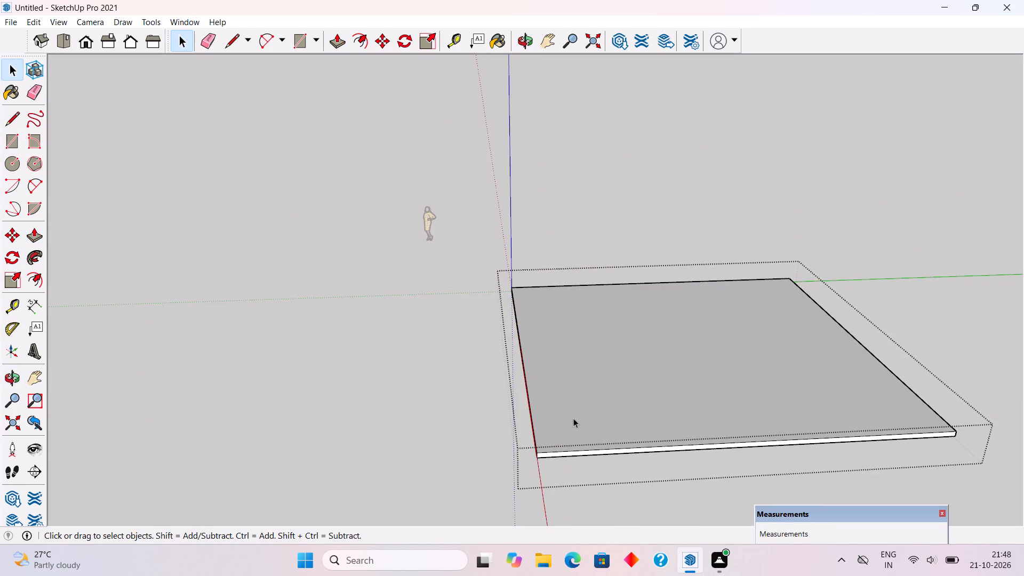
left_click(379, 294)
left_click(361, 324)
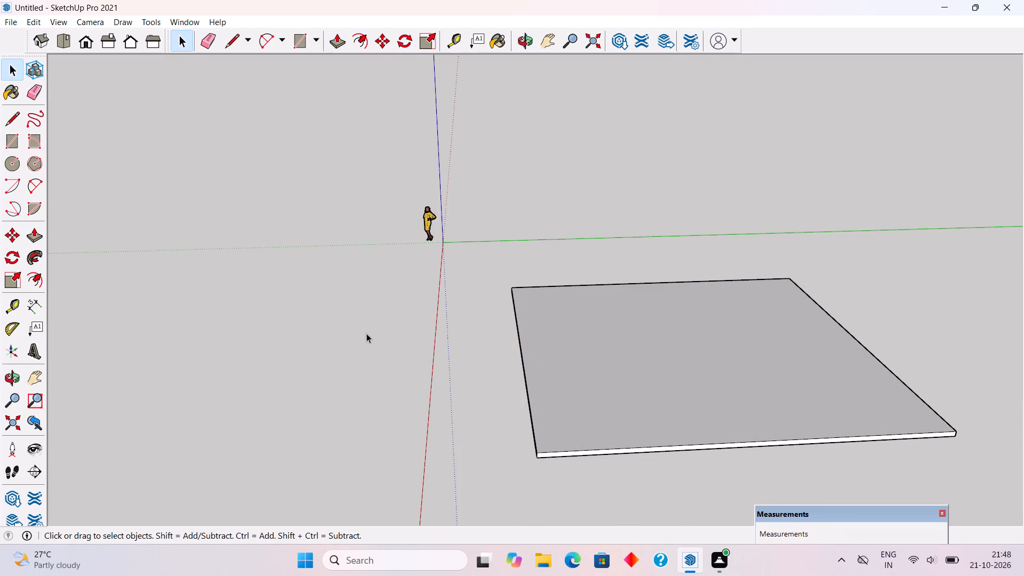
Draw a 20' by 20' rectangle on the slab's top face, inset from its edges.
middle_click_drag(509, 369, 644, 386)
middle_click(705, 394)
middle_click_drag(657, 361, 866, 434)
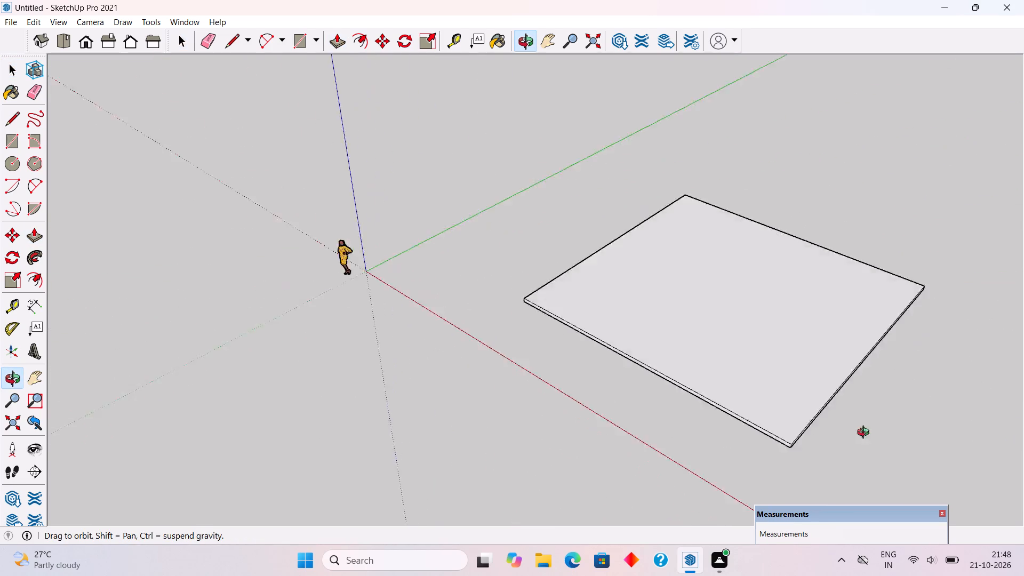
middle_click_drag(866, 434, 990, 410)
scroll(867, 213, "up", 4)
middle_click_drag(747, 180, 751, 305)
scroll(751, 305, "down", 3)
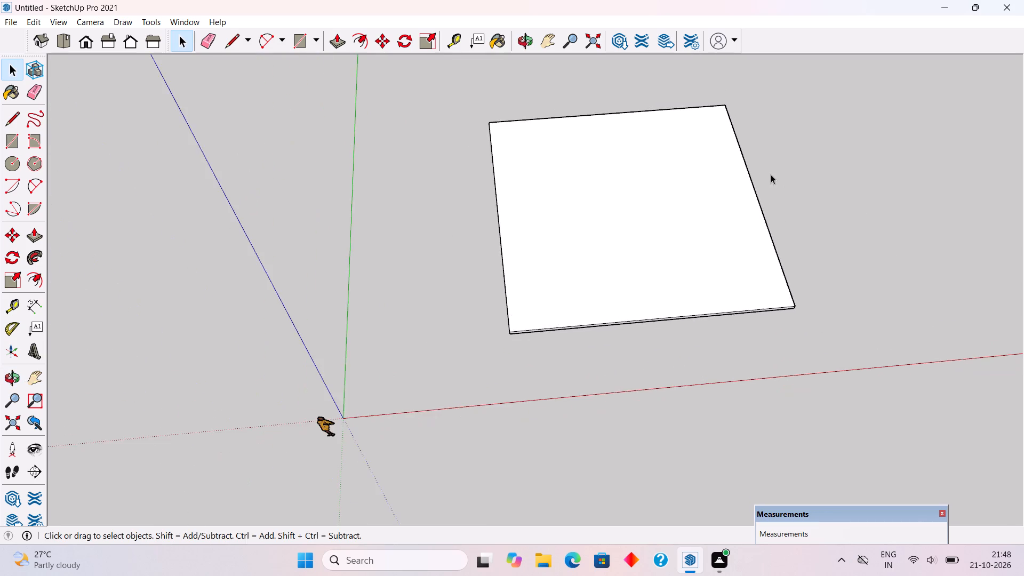
scroll(776, 143, "up", 4)
middle_click_drag(778, 177, 756, 234)
key("r")
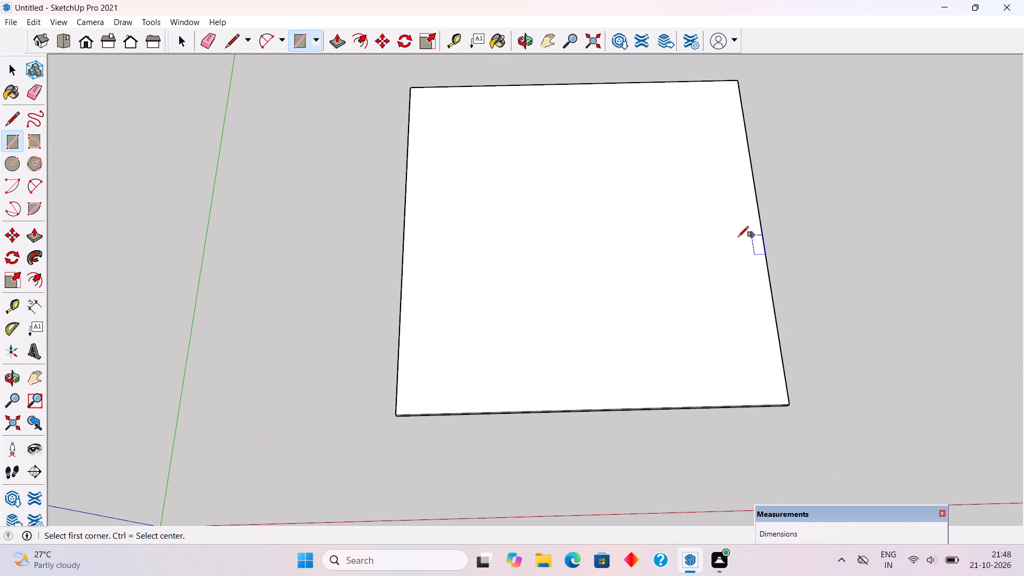
left_click(470, 146)
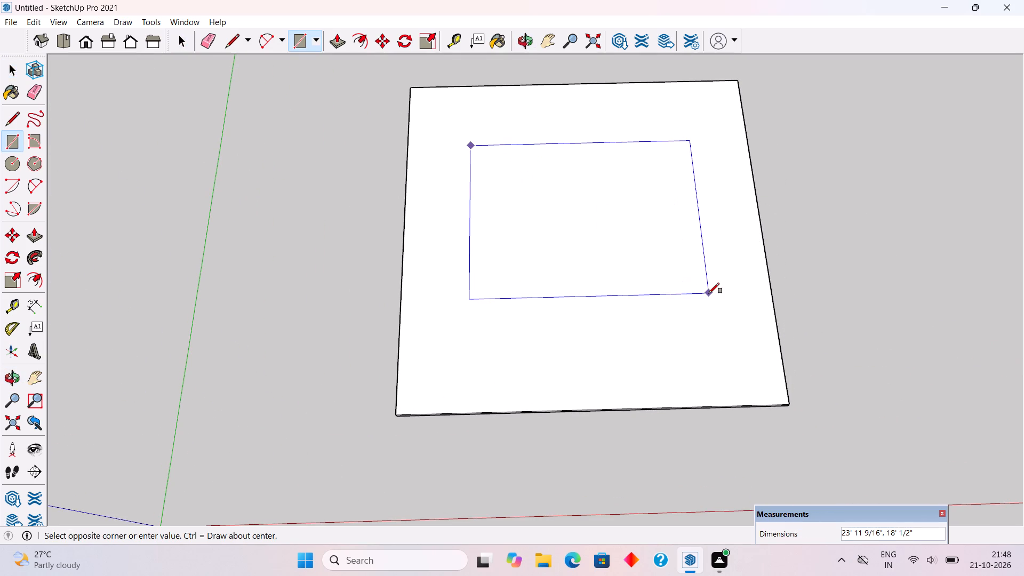
type("20'")
type(",20'")
key("Return")
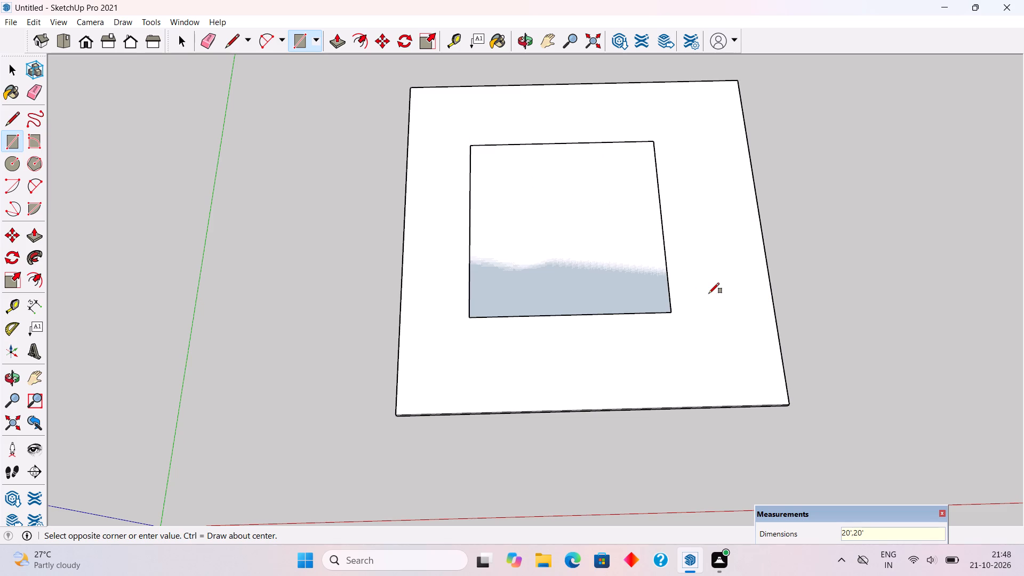
key("space")
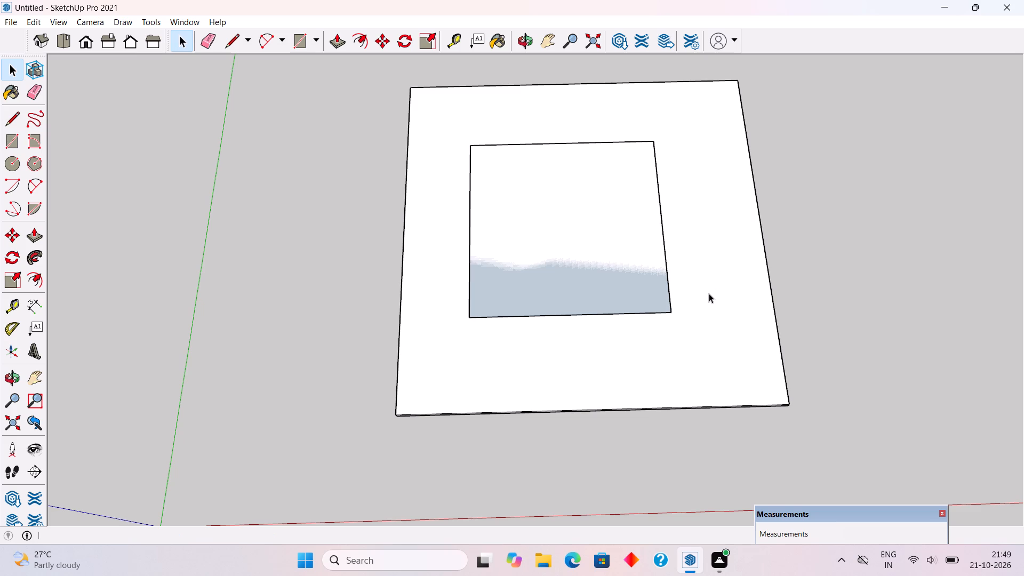
Push/Pull the 20' square on the slab upward 3'.
key("p")
left_click(606, 250)
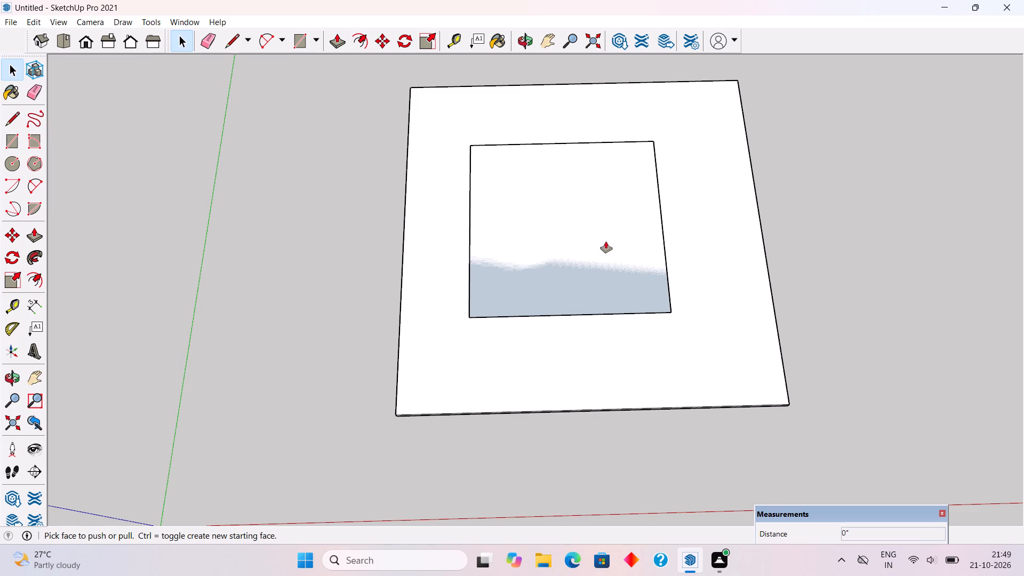
type("3'")
key("Return")
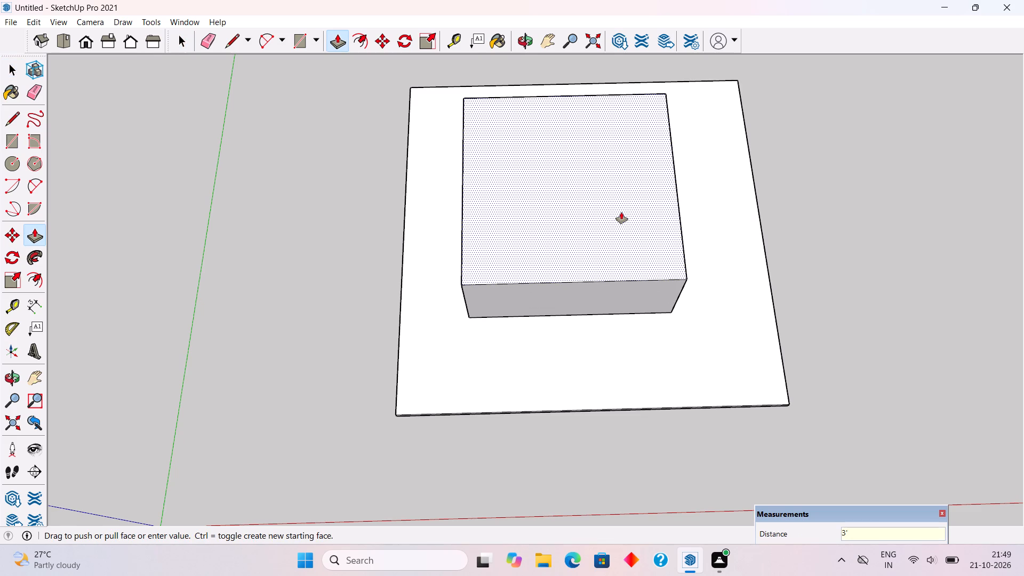
key("space")
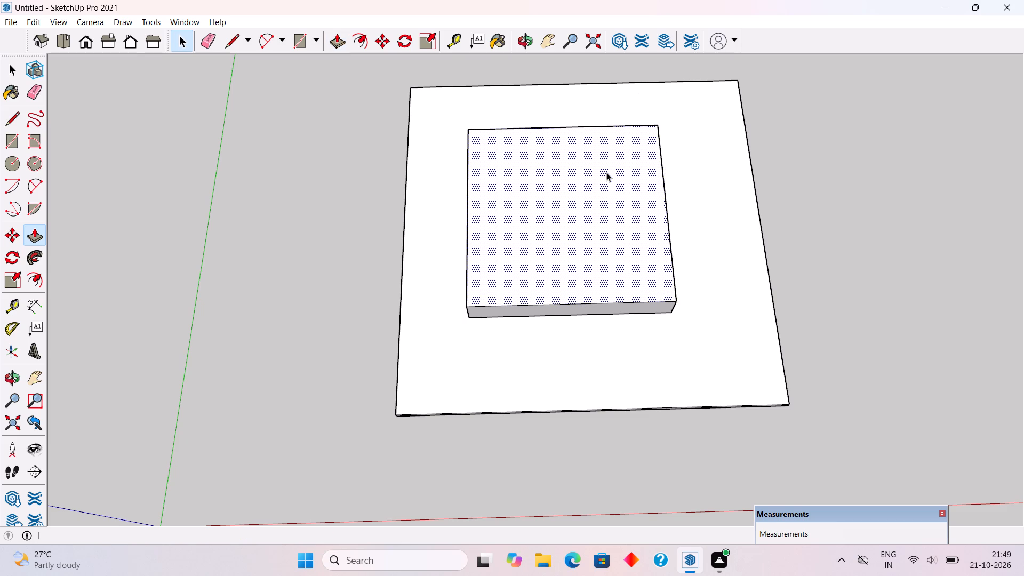
Select all the geometry of the raised block on the slab and make it a group.
scroll(617, 218, "down", 4)
middle_click_drag(630, 278, 591, 150)
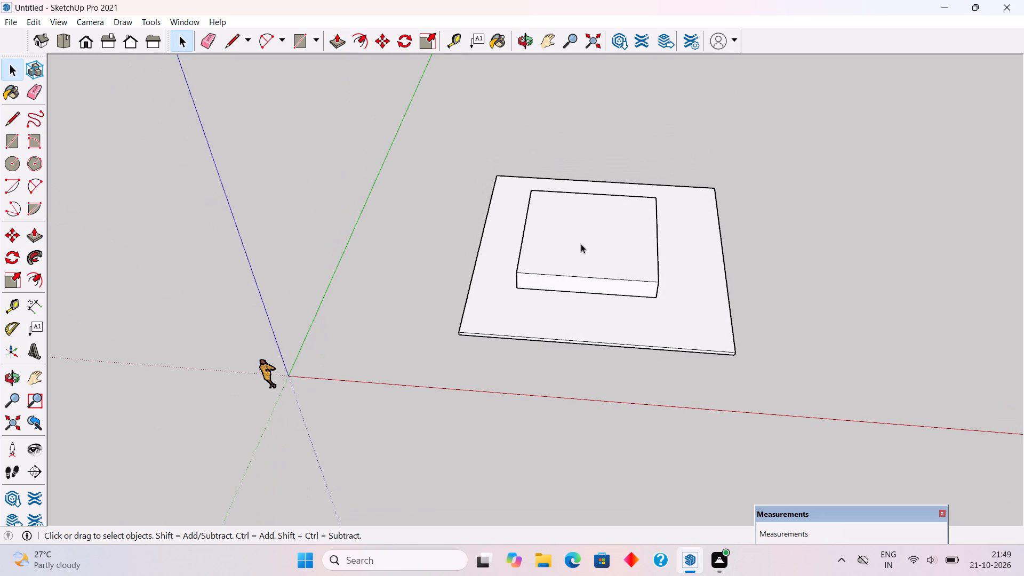
triple_click(581, 244)
right_click(581, 244)
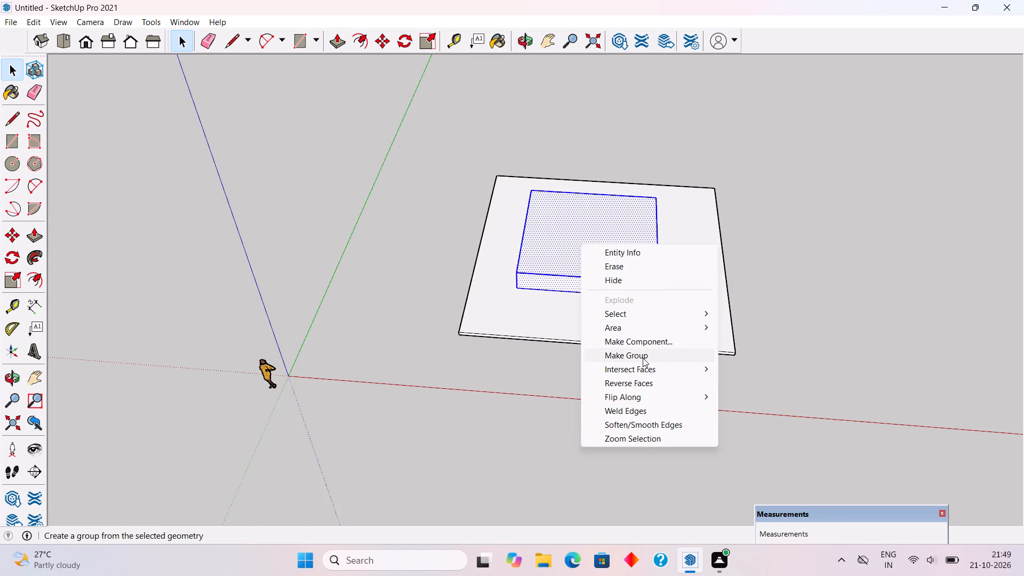
left_click(643, 358)
Open the base slab group, pull its side face farthest along the red axis outward about 10' 2", and close the group.
middle_click_drag(781, 252, 625, 211)
scroll(719, 386, "up", 8)
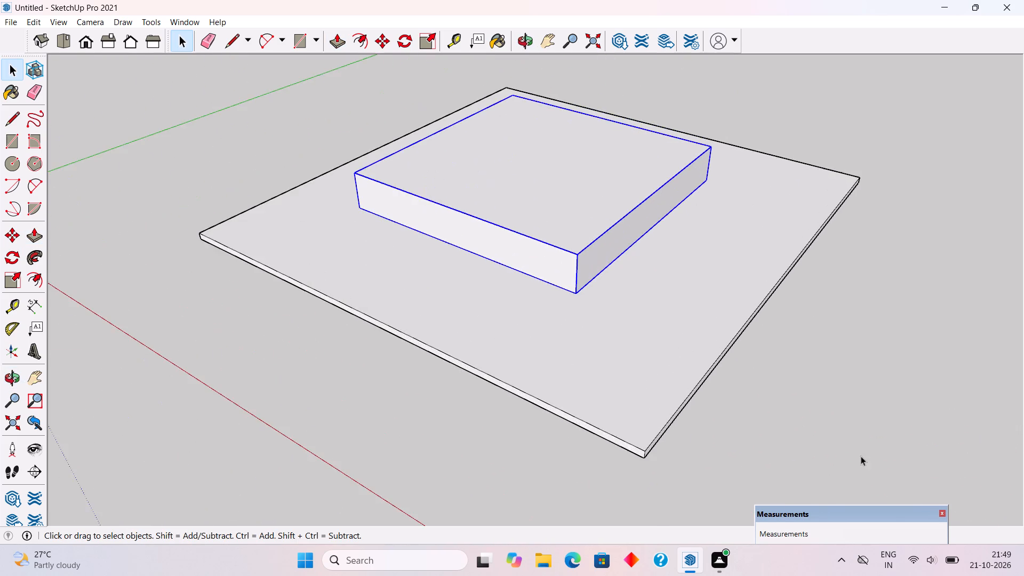
middle_click_drag(840, 410, 715, 303)
scroll(708, 299, "up", 4)
triple_click(665, 243)
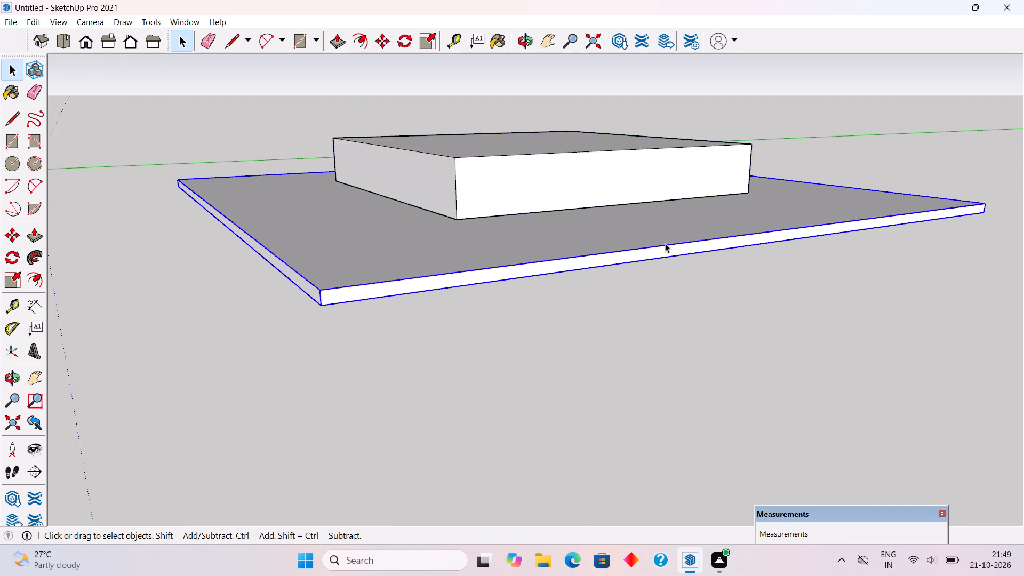
key("p")
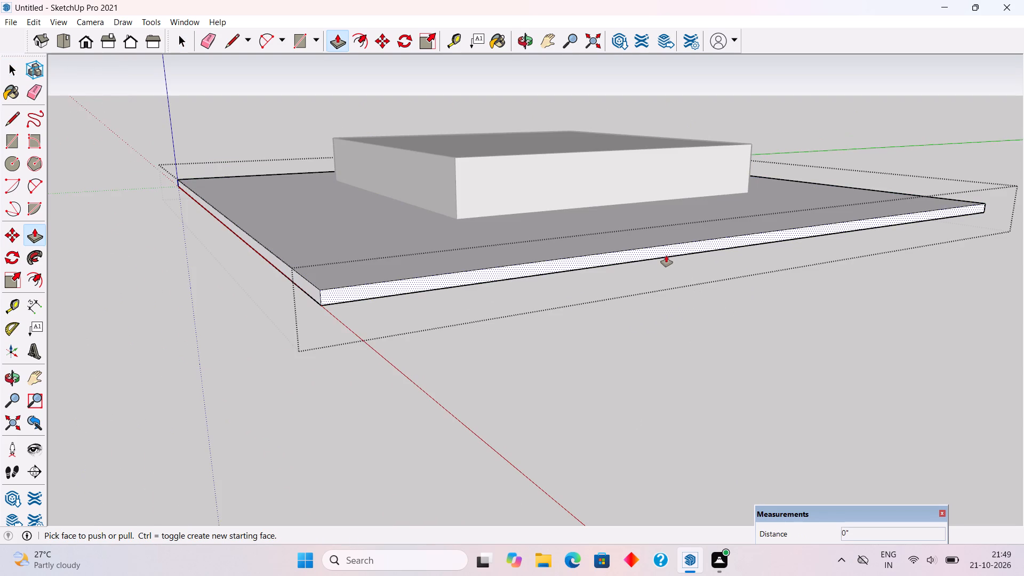
left_click(666, 255)
left_click(874, 371)
scroll(868, 378, "down", 3)
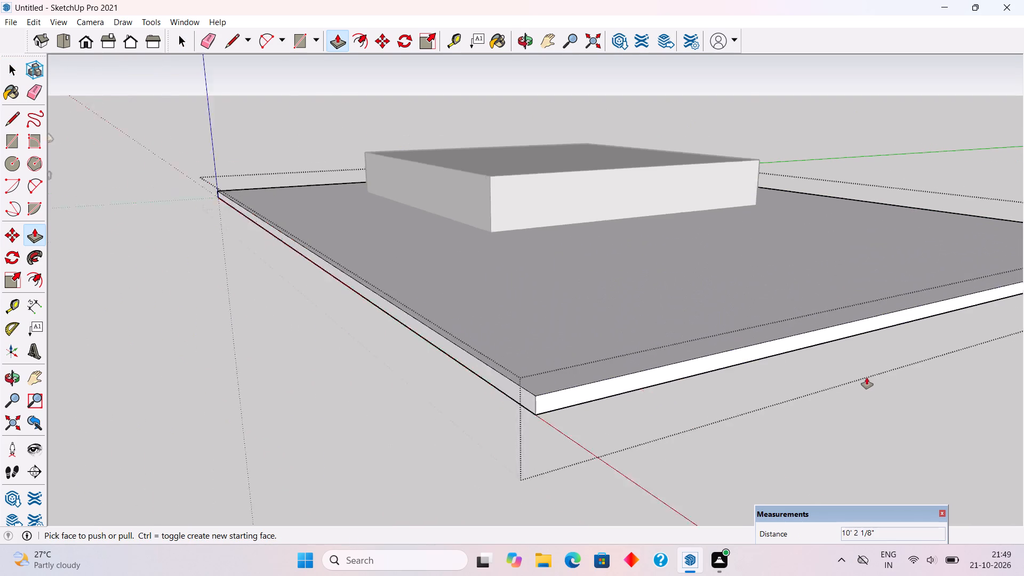
scroll(867, 378, "down", 3)
scroll(686, 175, "down", 3)
key("space")
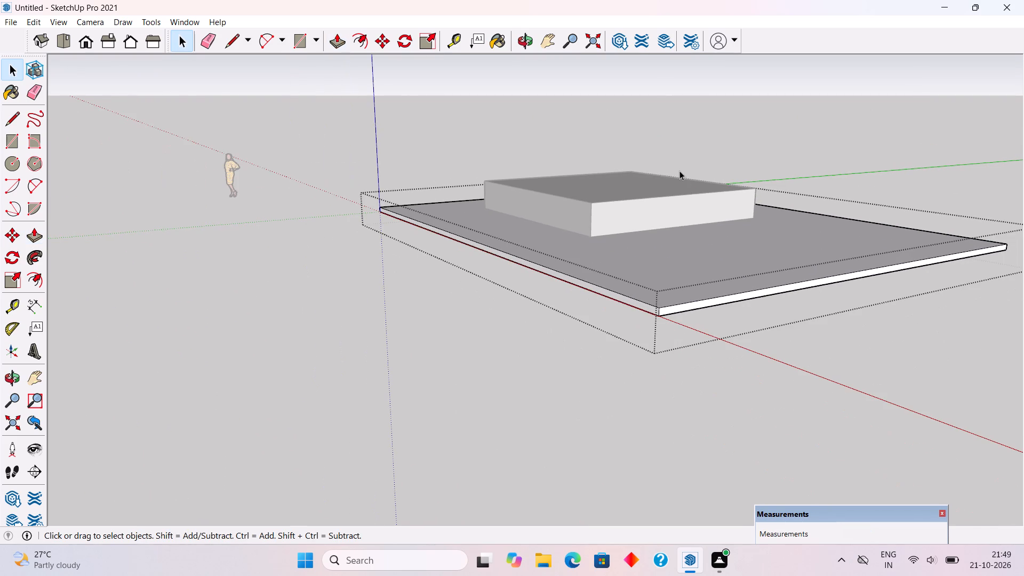
left_click(679, 171)
Open the raised block group, pull its side face farthest along the red axis outward 15', and close the group.
scroll(672, 171, "up", 5)
triple_click(679, 233)
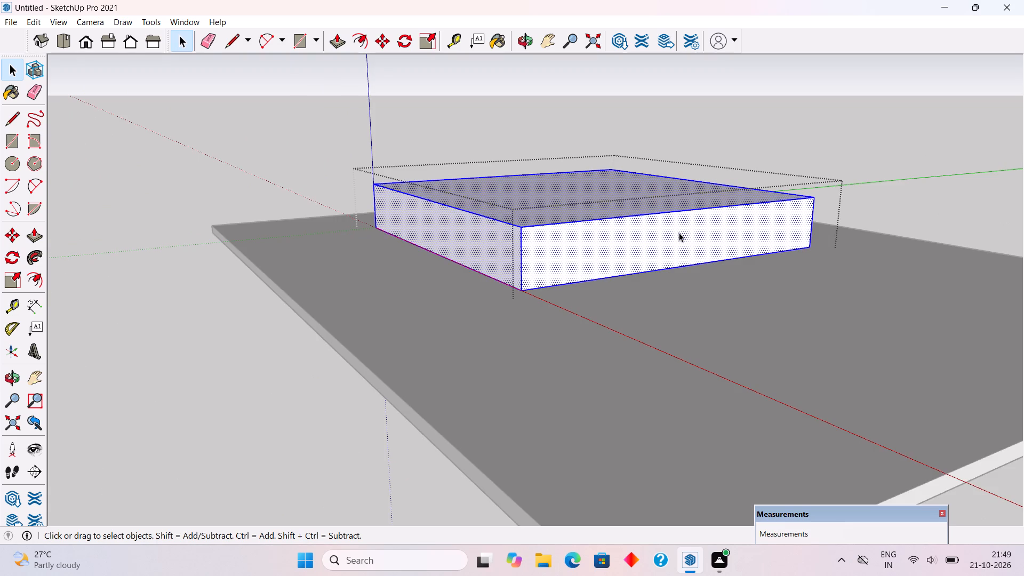
key("p")
left_click(679, 233)
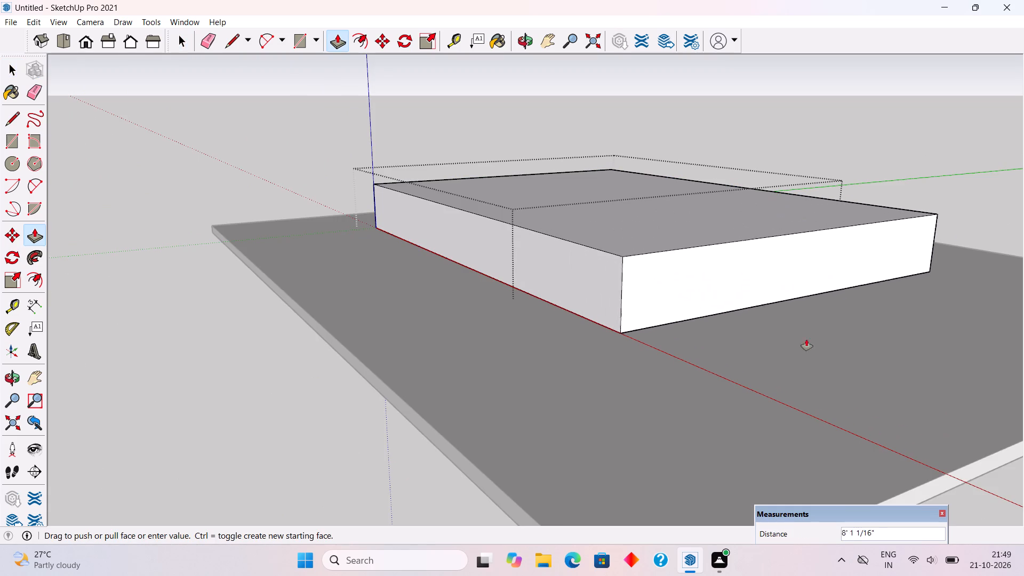
type("15'")
key("Return")
key("space")
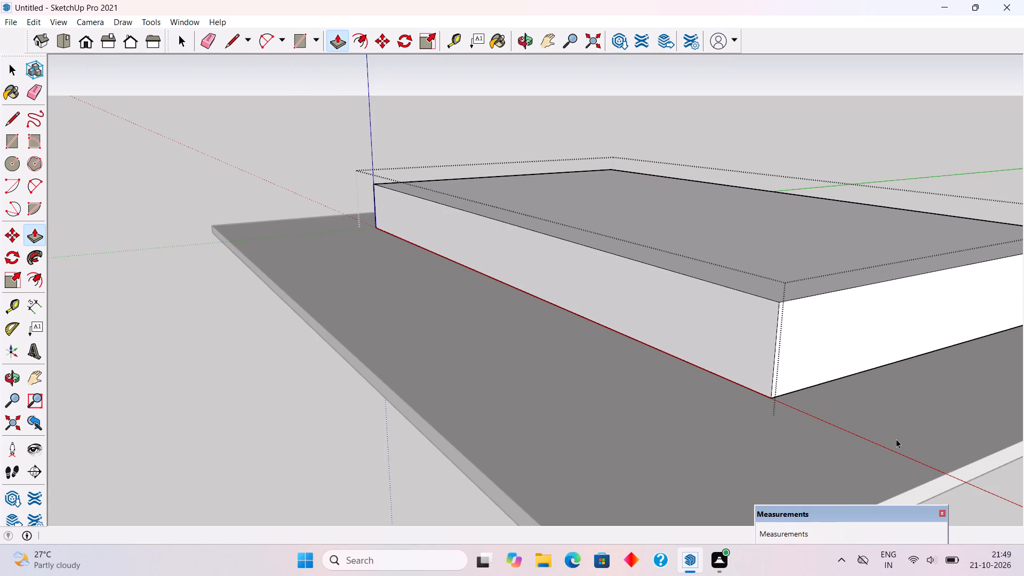
scroll(854, 465, "down", 6)
scroll(671, 376, "down", 6)
left_click(634, 189)
Open the raised block group, pull its long side face nearest the origin outward 5' along the green axis, and close the group.
middle_click_drag(636, 260, 669, 377)
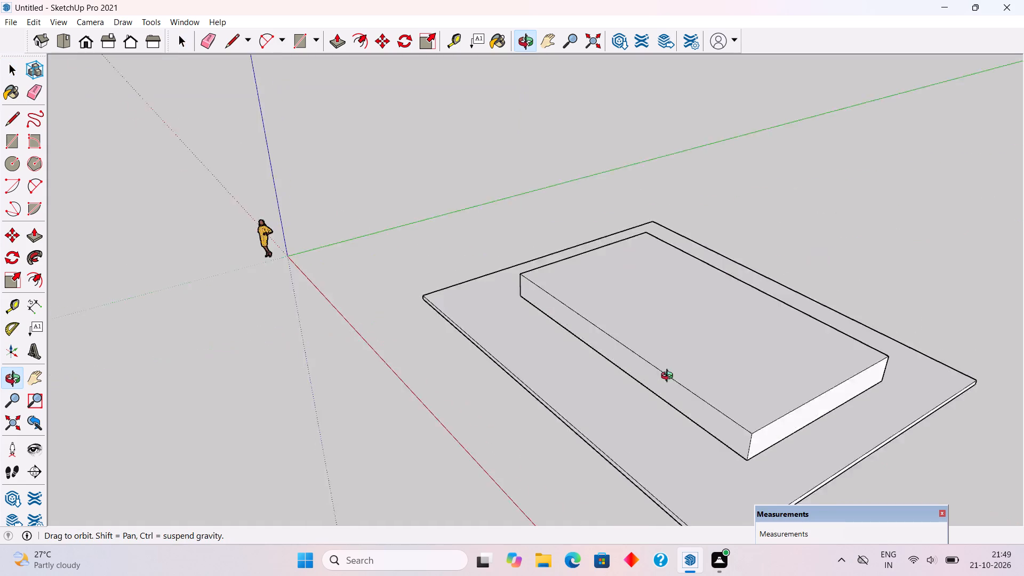
middle_click_drag(669, 377, 774, 375)
scroll(752, 49, "down", 1)
middle_click_drag(734, 107, 920, 283)
scroll(879, 229, "up", 1)
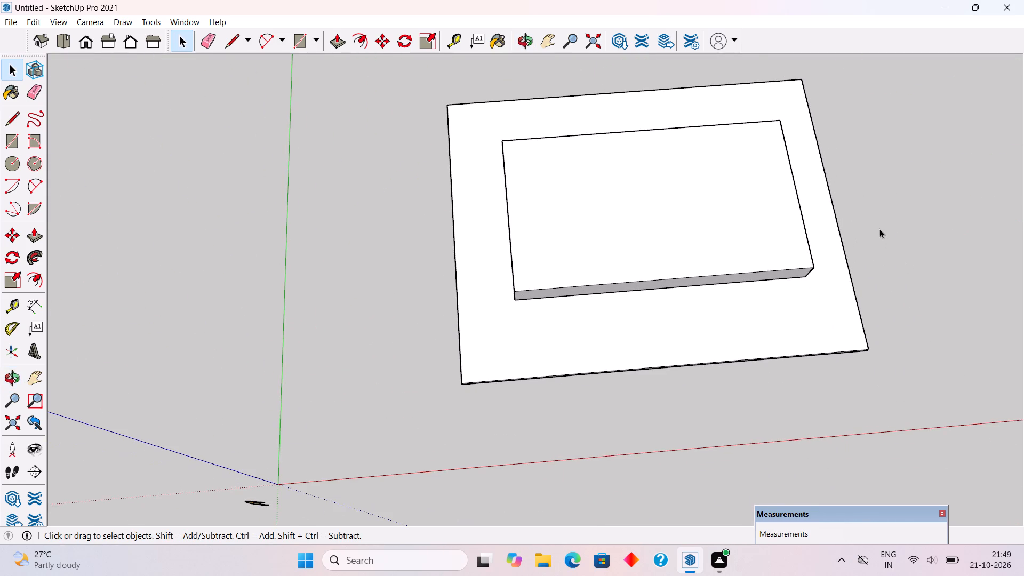
scroll(879, 229, "up", 1)
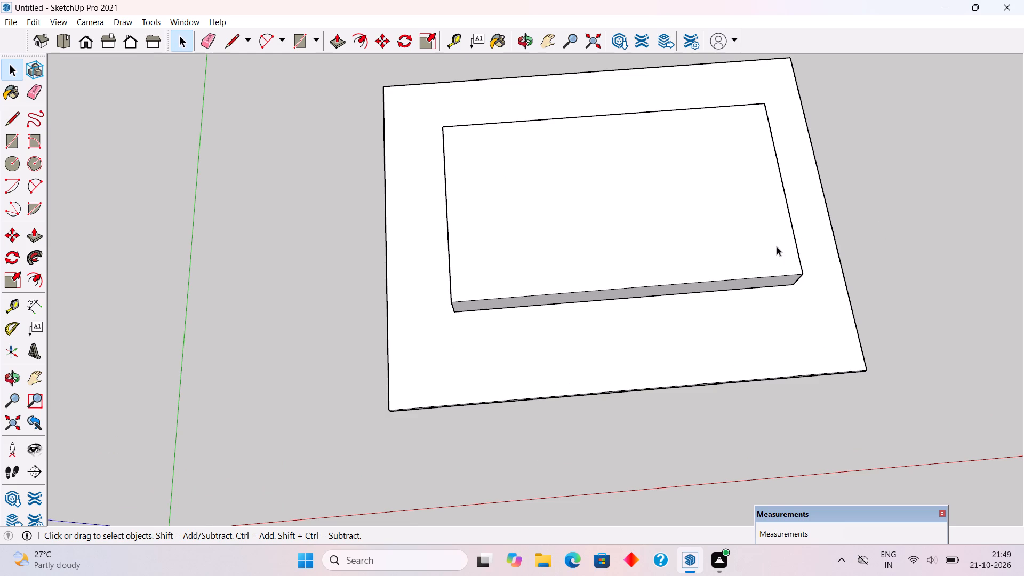
middle_click_drag(774, 252, 775, 337)
middle_click_drag(759, 300, 750, 231)
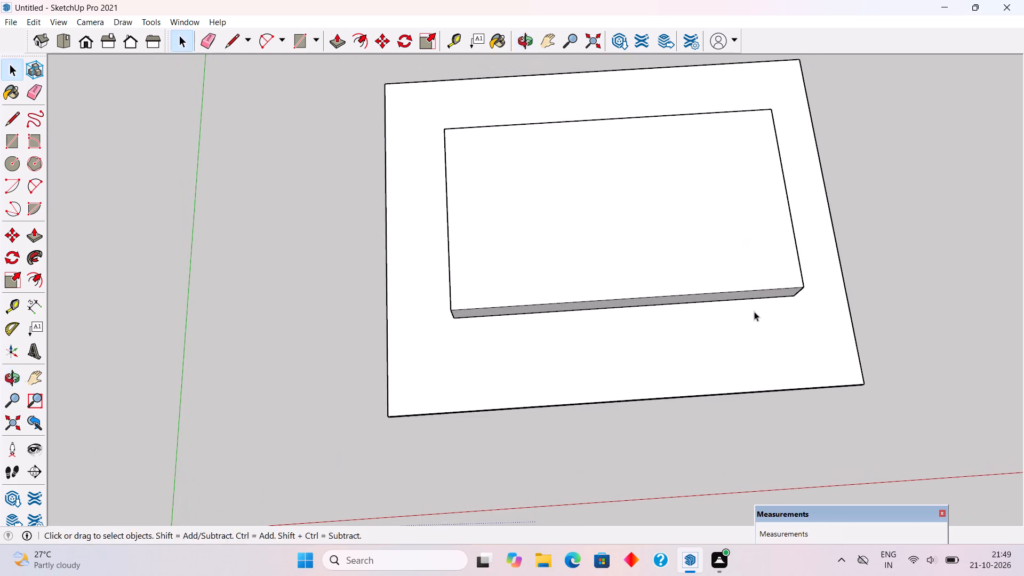
scroll(758, 320, "up", 5)
triple_click(761, 278)
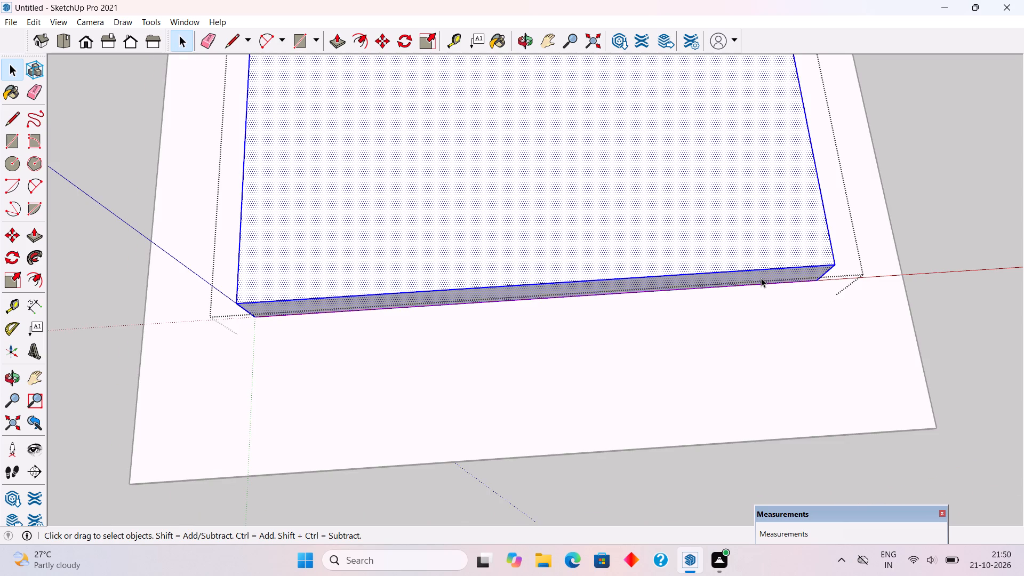
key("p")
left_click(768, 275)
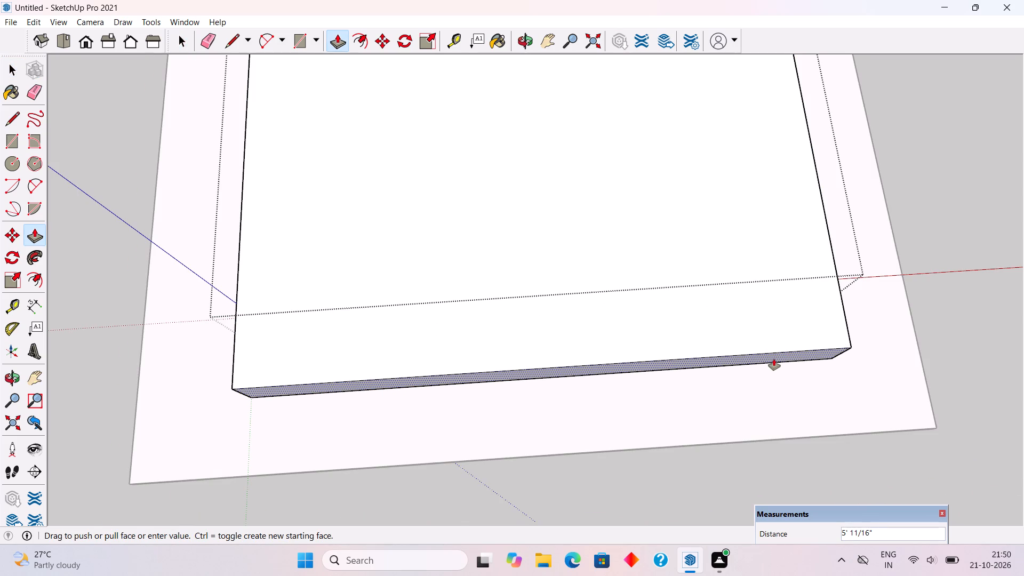
type("5'")
key("Return")
key("space")
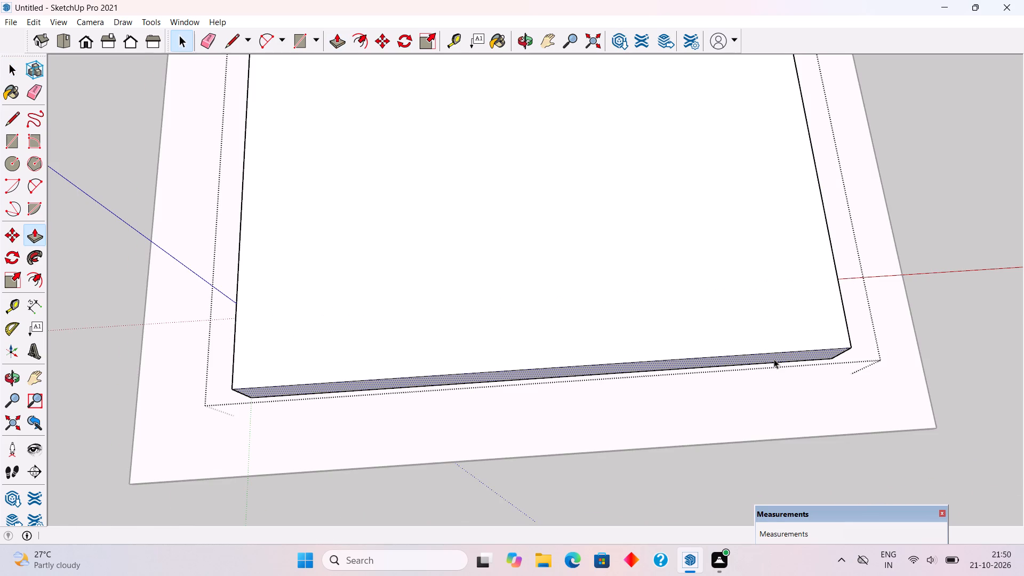
left_click(948, 325)
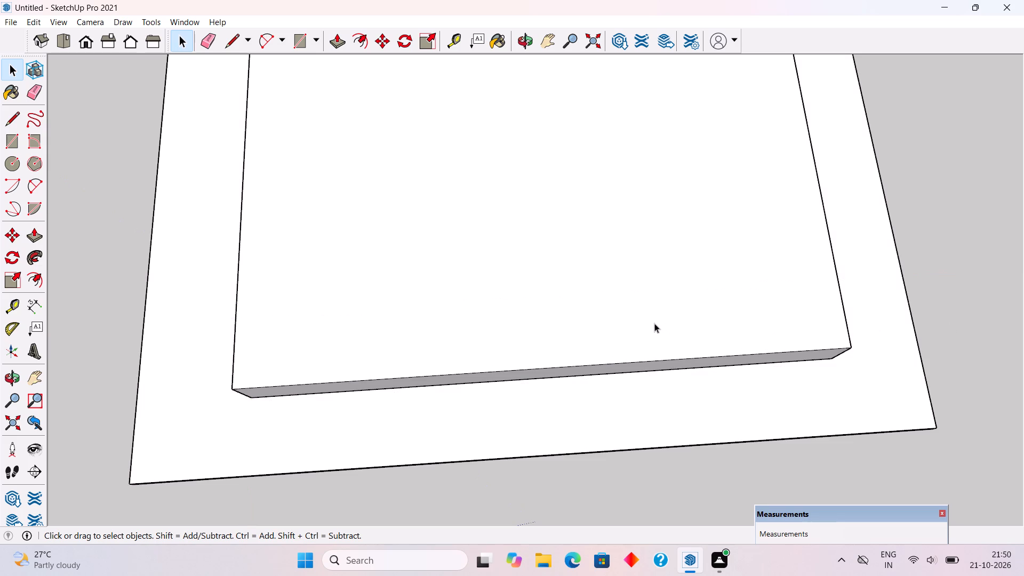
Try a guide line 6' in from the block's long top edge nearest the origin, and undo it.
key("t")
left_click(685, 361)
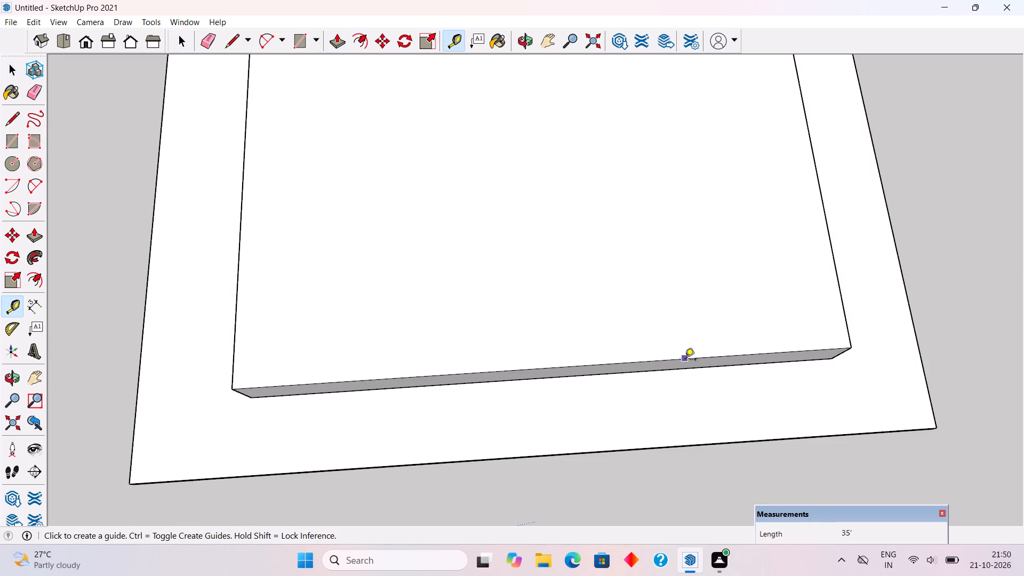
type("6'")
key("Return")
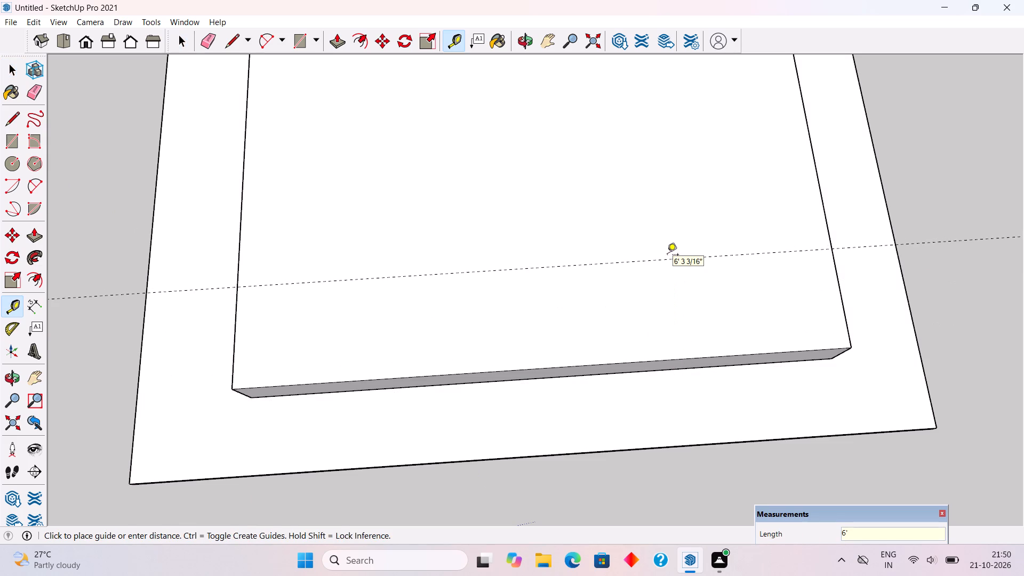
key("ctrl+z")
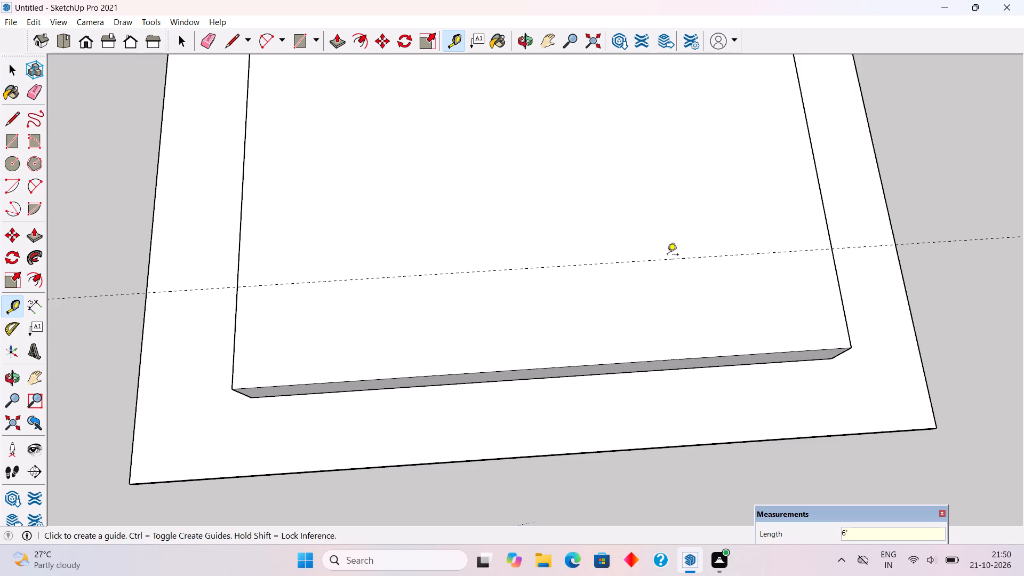
Place a guide 10' in from the block's long top edge nearest the origin, and a second guide 9" beyond it.
left_click(744, 355)
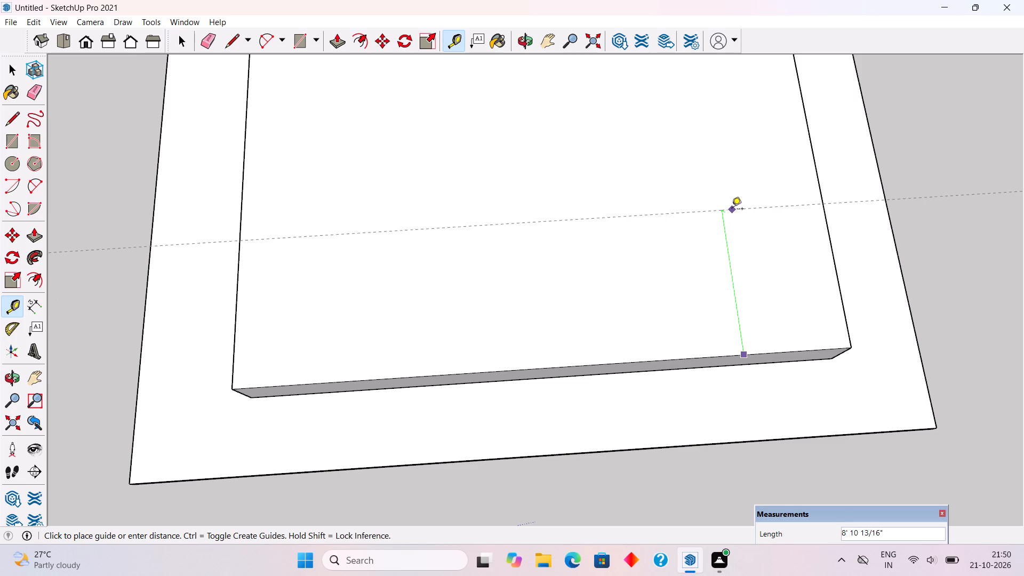
type("10'")
key("Return")
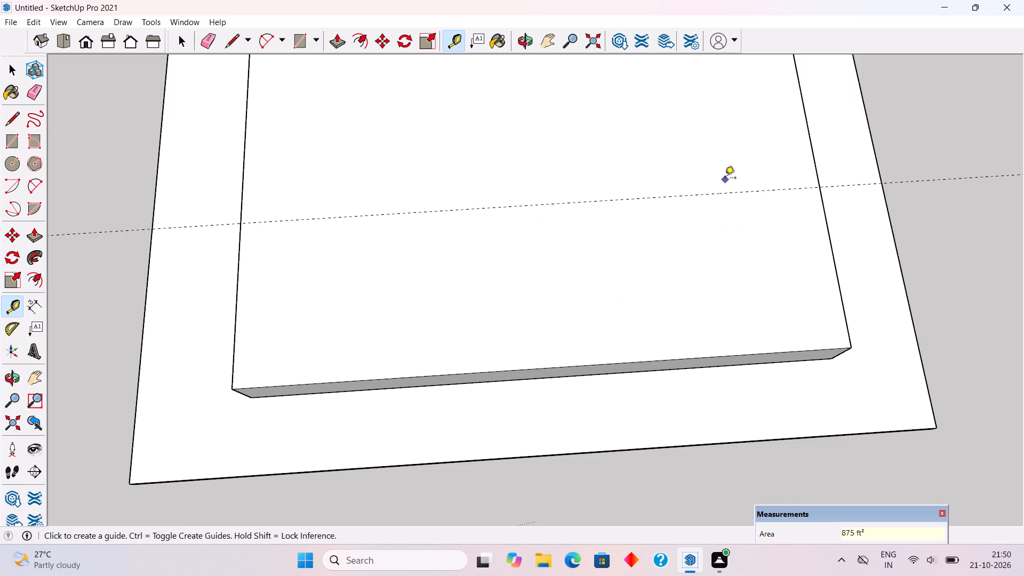
left_click(721, 194)
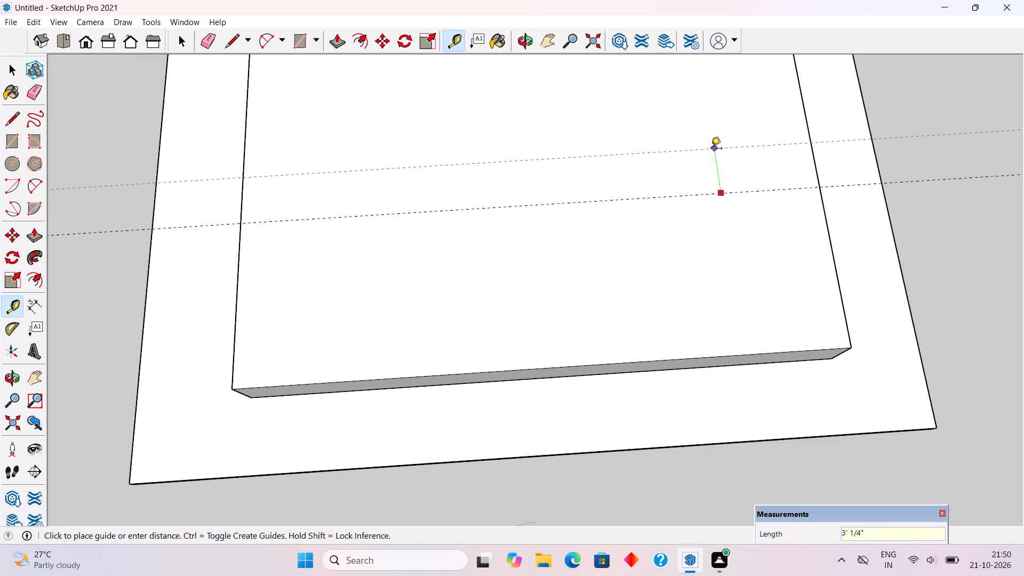
type("9\"")
key("Return")
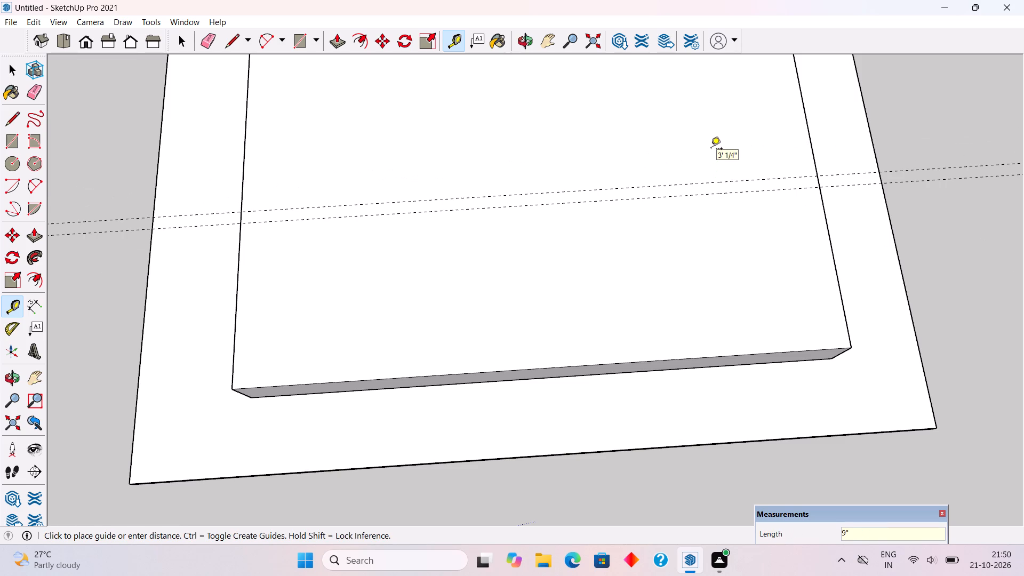
Draw a 9" wide rectangle between the two guides, spanning the full length of the block's top face.
key("r")
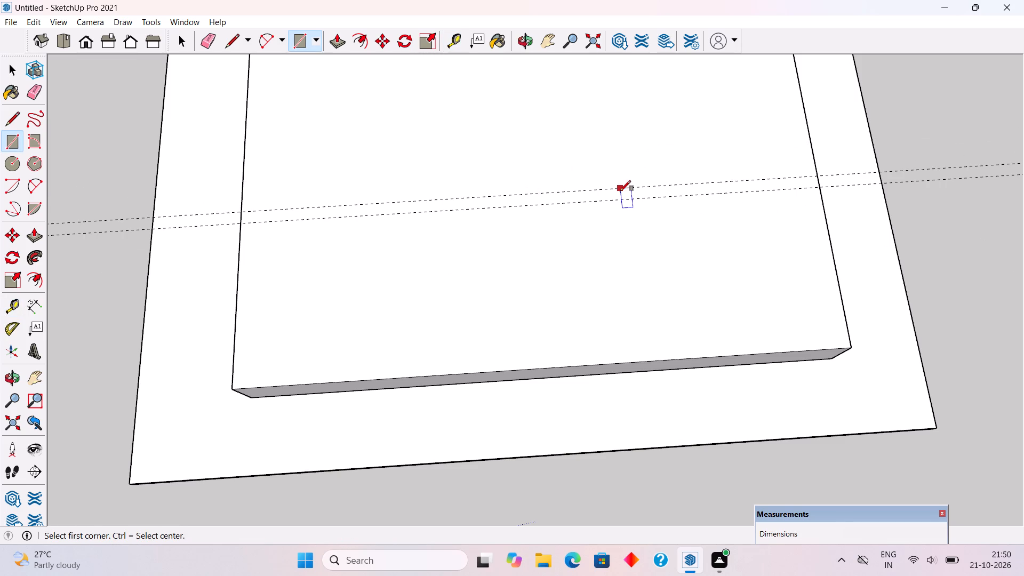
left_click(243, 209)
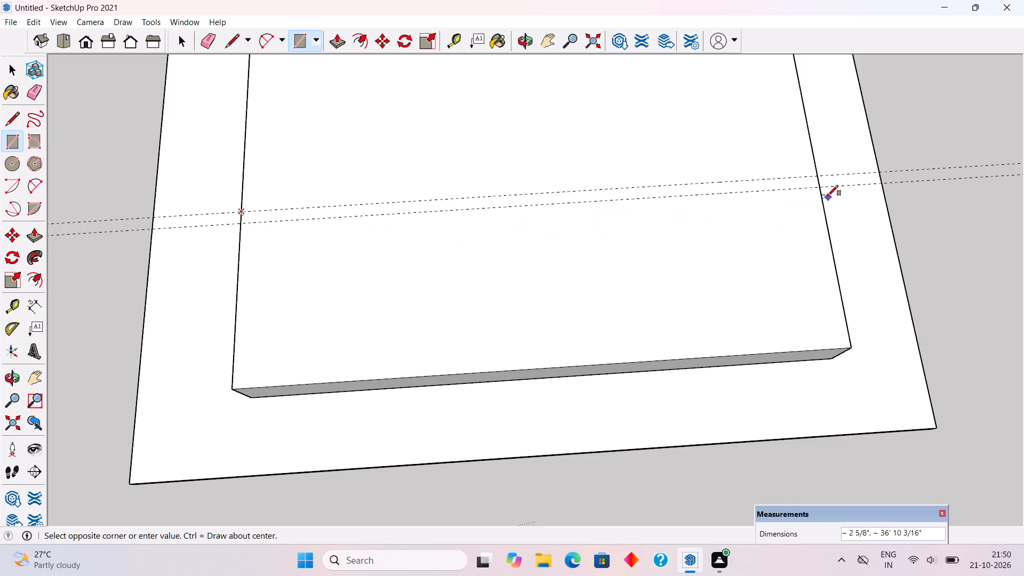
left_click(817, 187)
Push/Pull the narrow 9" strip on the block upward 10' to form a wall.
key("p")
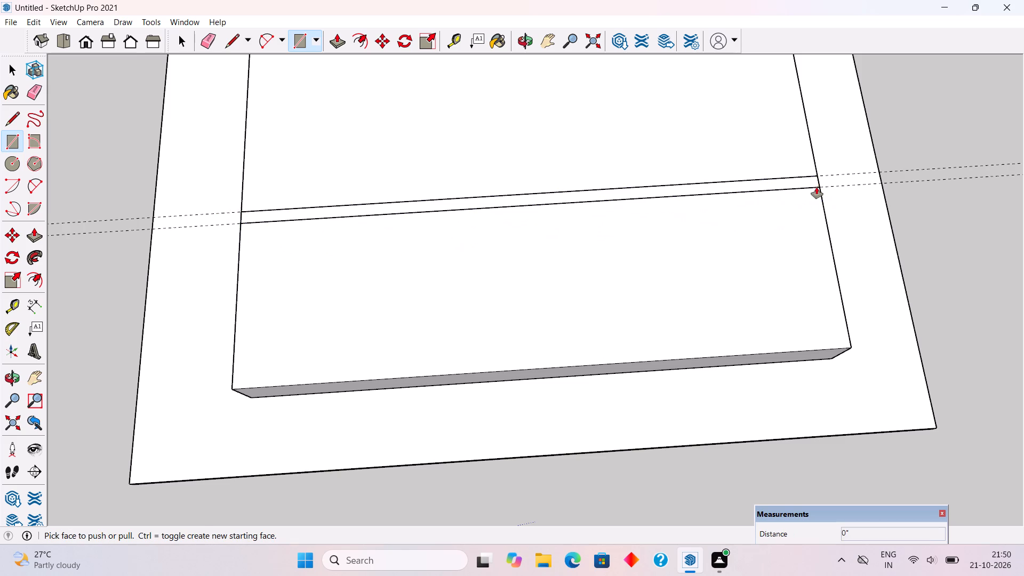
left_click(809, 181)
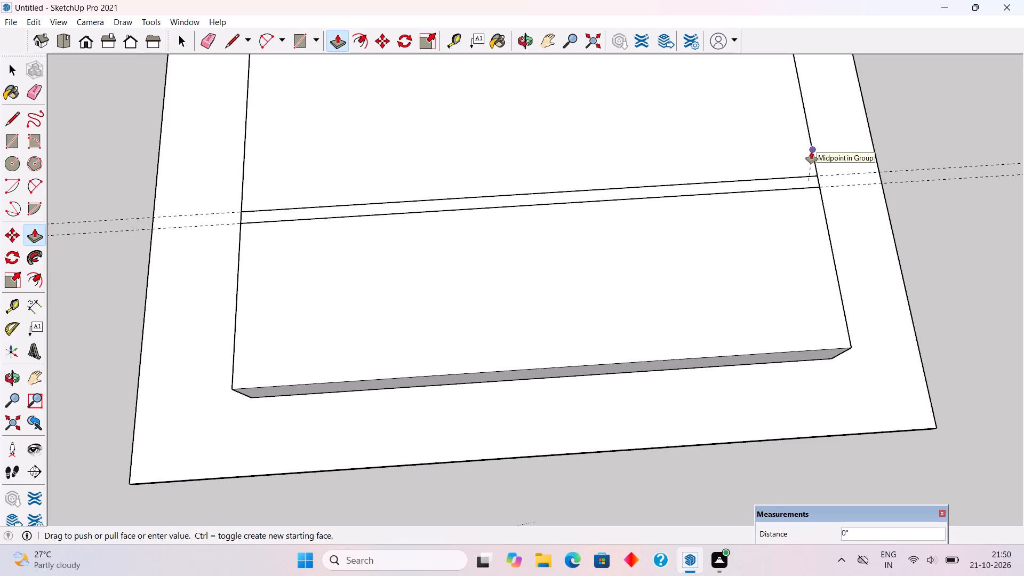
type("10'")
key("Return")
key("space")
Make the 10' high wall on top of the block a group, selecting all its connected faces and edges.
scroll(843, 121, "down", 3)
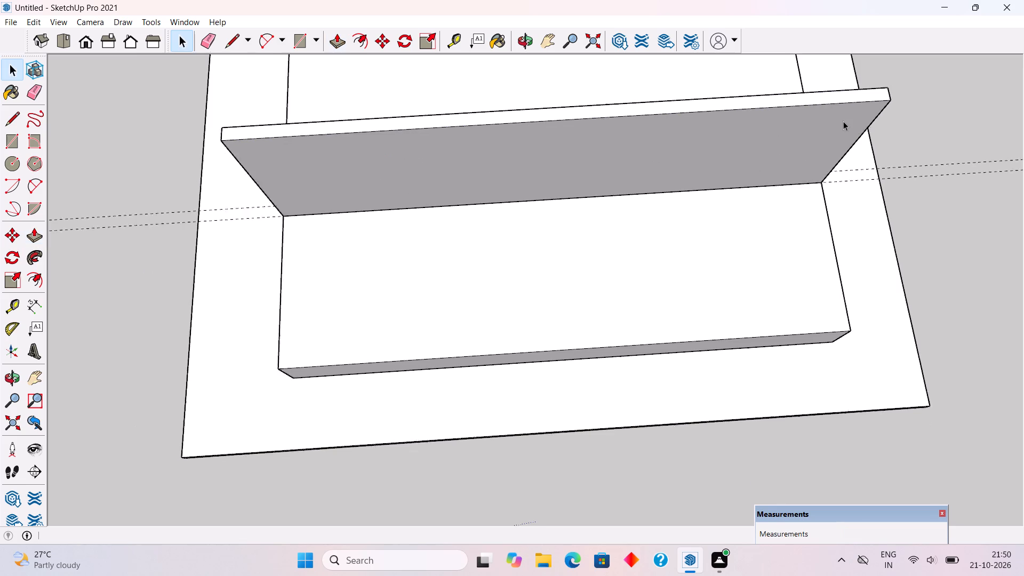
scroll(843, 121, "down", 3)
middle_click(885, 230)
scroll(883, 228, "down", 10)
middle_click_drag(884, 236, 817, 43)
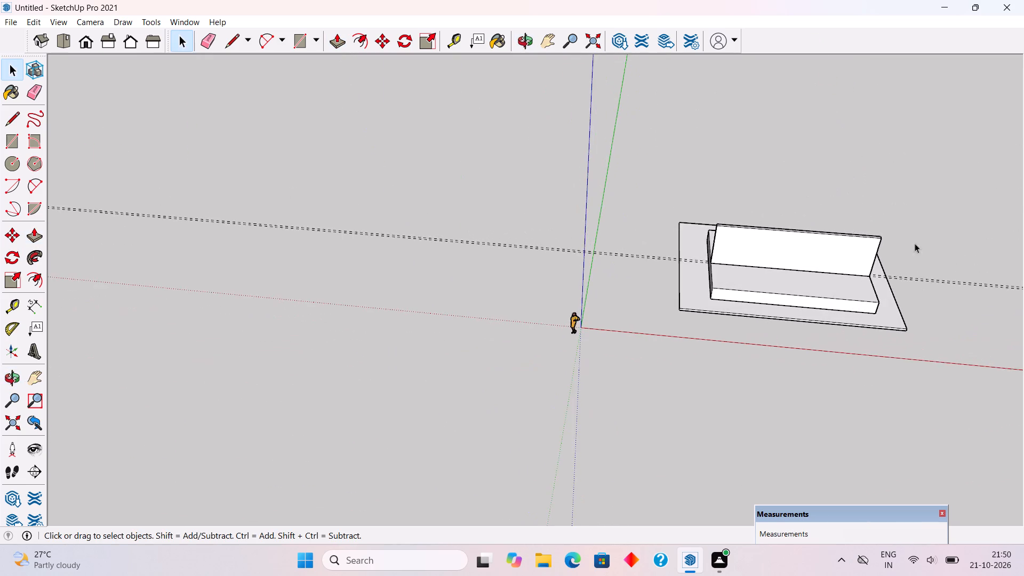
scroll(918, 314, "up", 6)
middle_click_drag(898, 252, 861, 170)
middle_click_drag(707, 355, 881, 248)
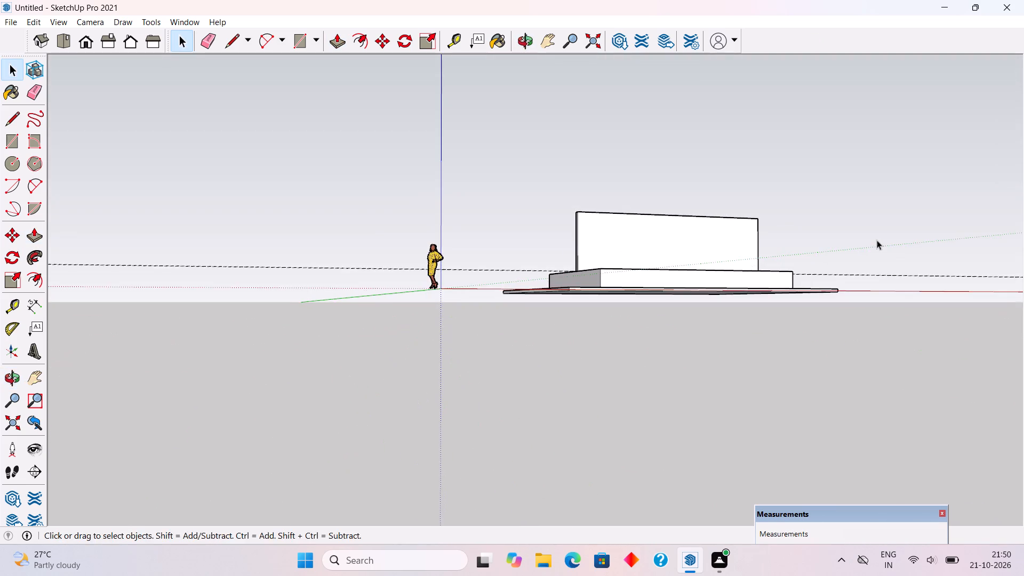
middle_click_drag(877, 240, 764, 254)
scroll(877, 256, "up", 8)
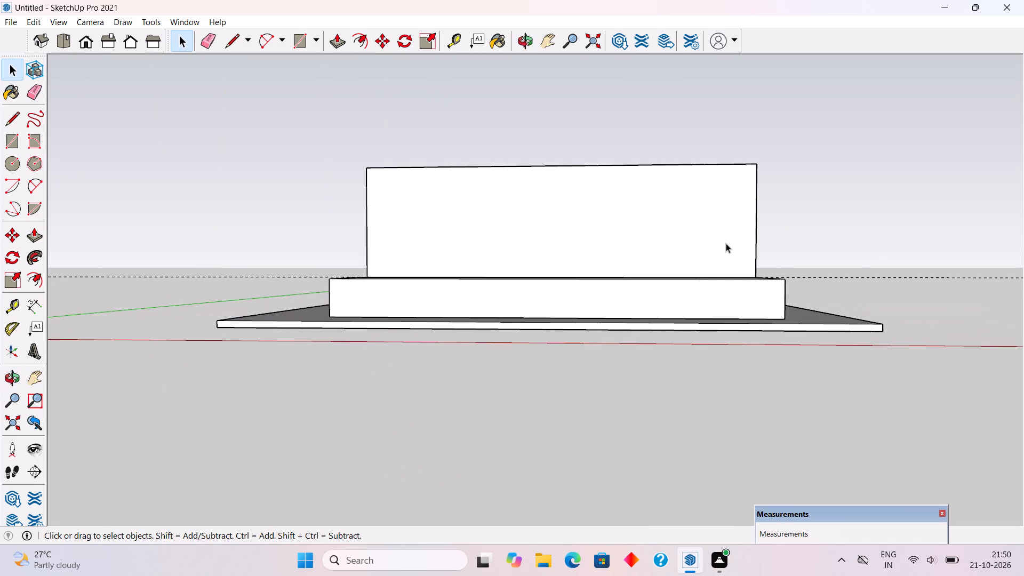
middle_click_drag(725, 268, 735, 310)
scroll(806, 182, "up", 2)
middle_click_drag(769, 196, 783, 287)
triple_click(636, 270)
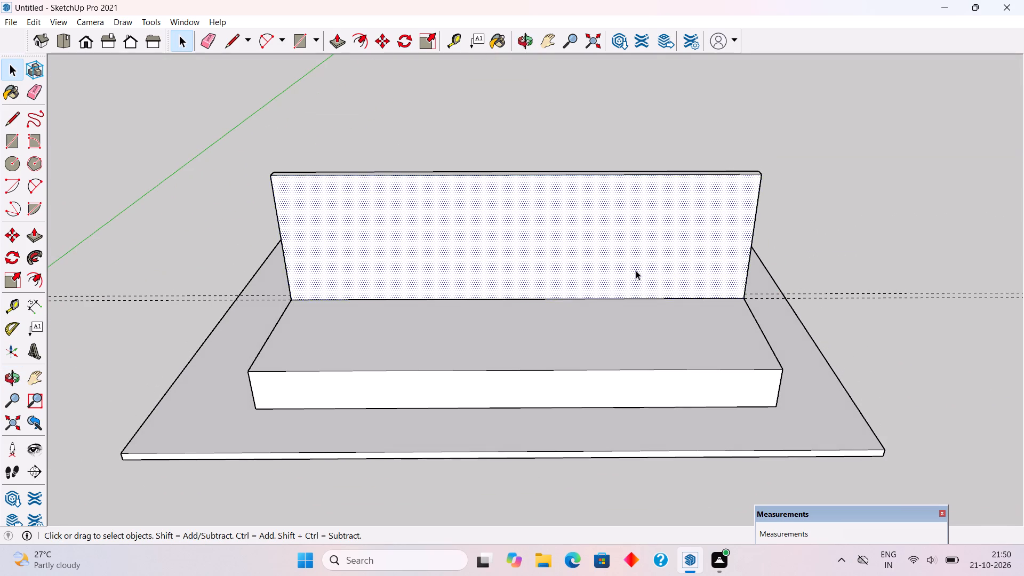
right_click(636, 270)
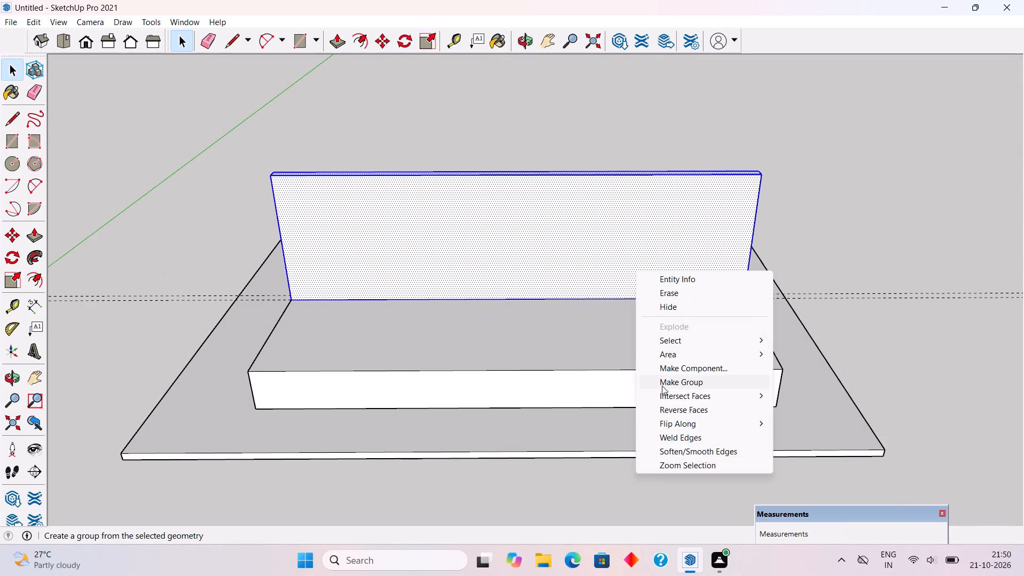
left_click(662, 386)
left_click(818, 244)
Place a vertical guide on the wall's long face, 5' in from its end edge farthest from the origin.
scroll(738, 244, "up", 2)
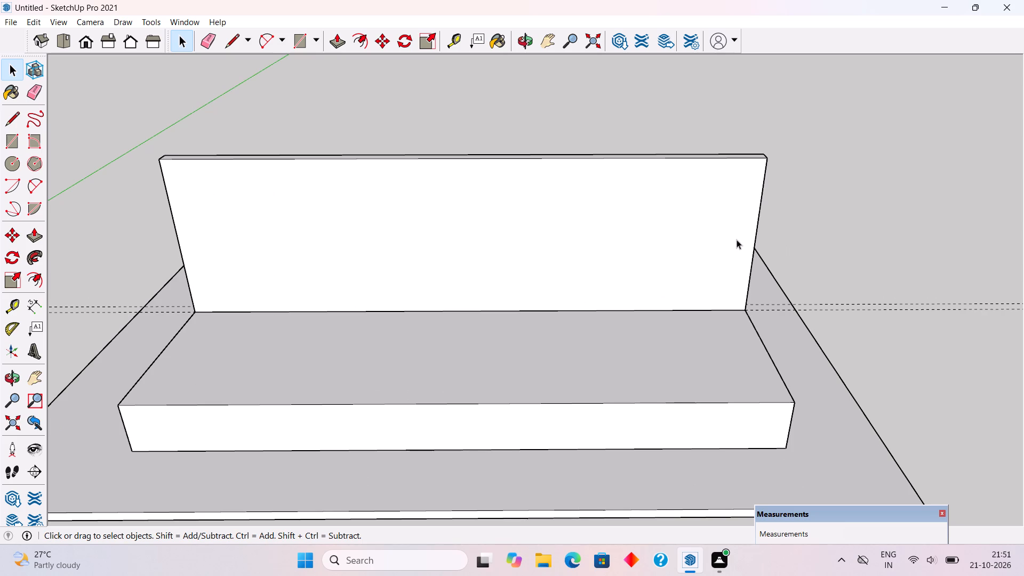
key("t")
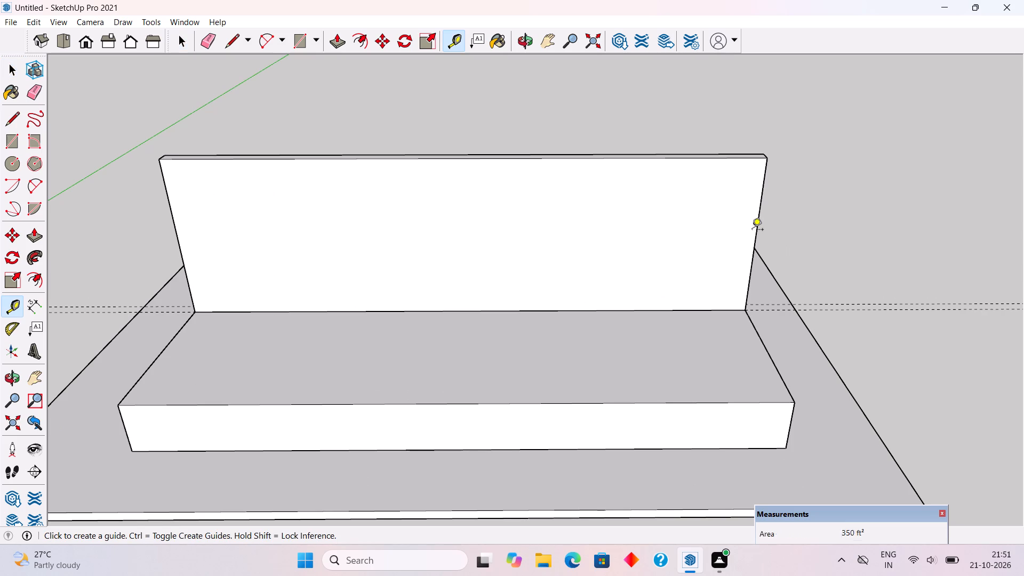
left_click(756, 228)
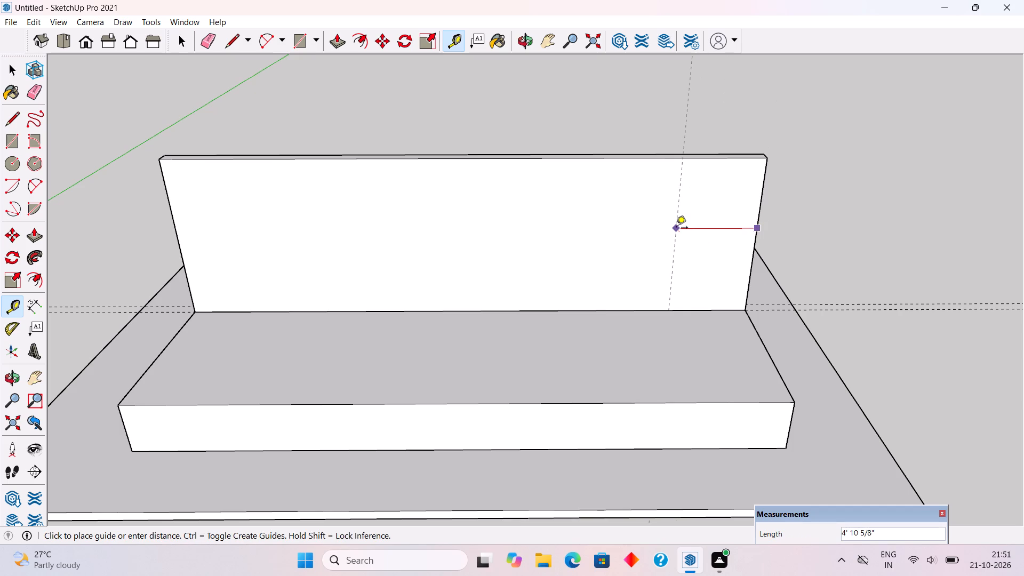
type("5'")
key("Return")
Draw a 5' by 10' rectangle on the wall face, from the guide at the wall's top to the wall's far bottom corner.
key("r")
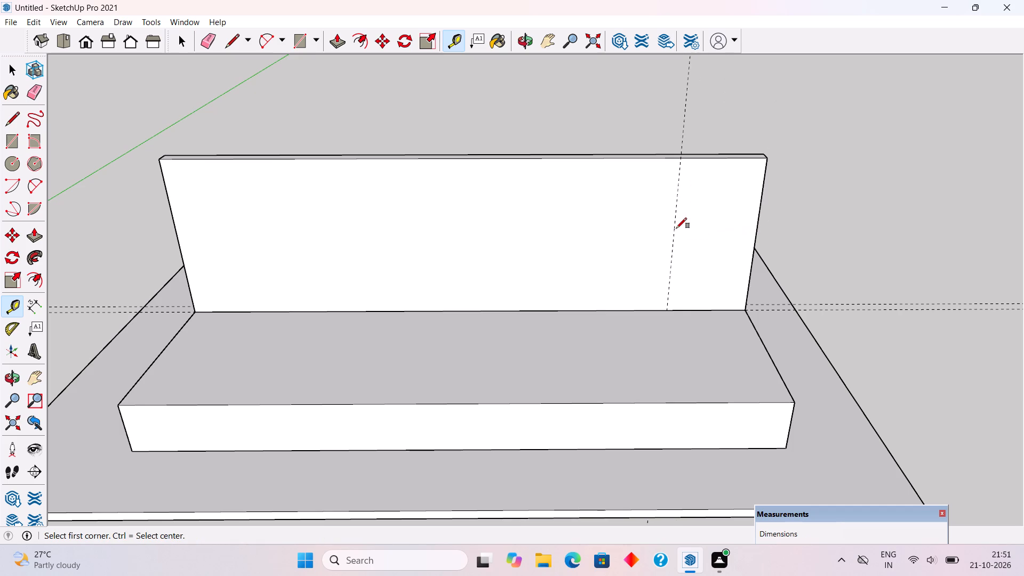
left_click(678, 159)
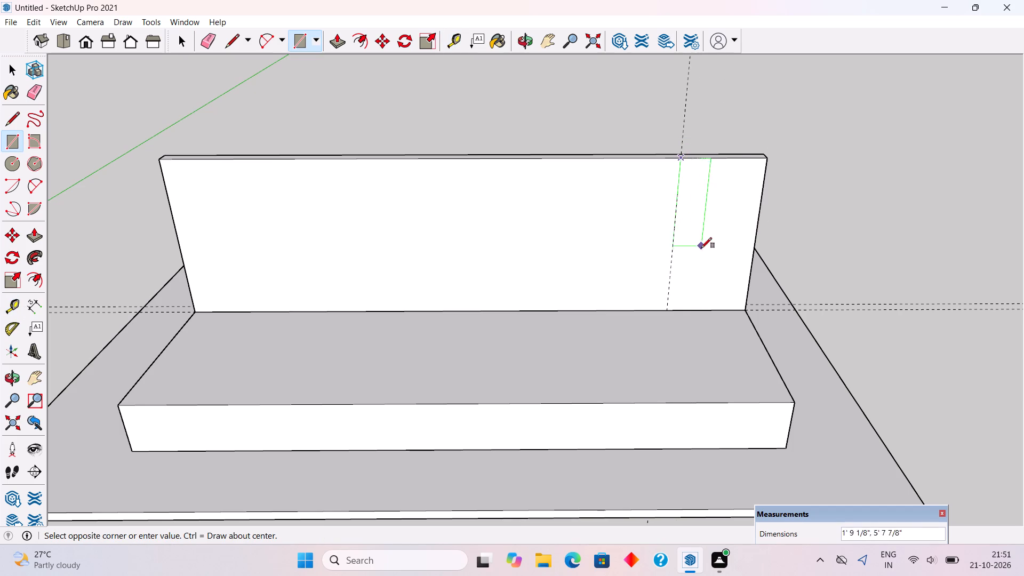
left_click(749, 307)
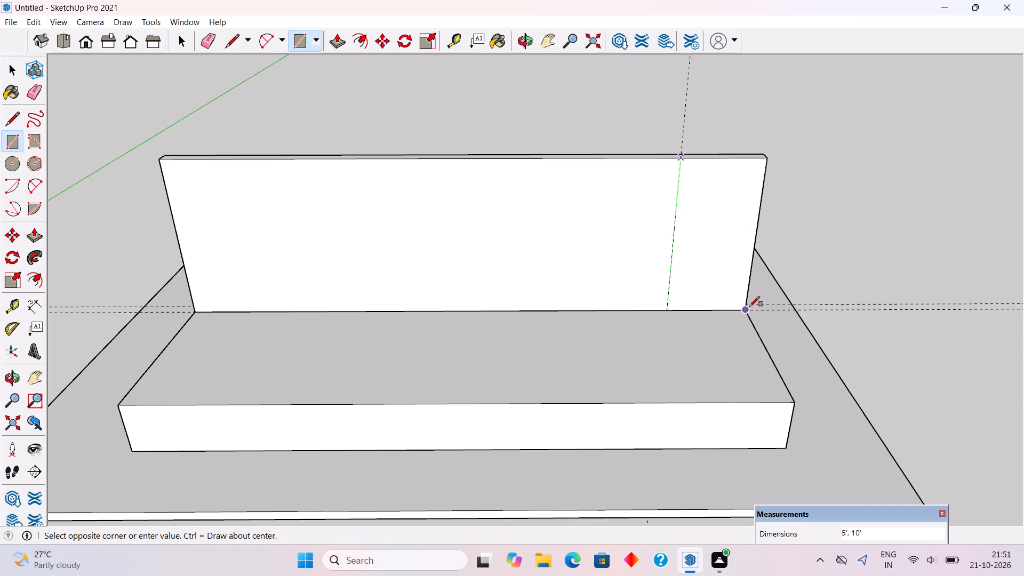
Push/Pull the 5' wide rectangle outward 10', flush with the block's long front face.
key("p")
left_click(726, 278)
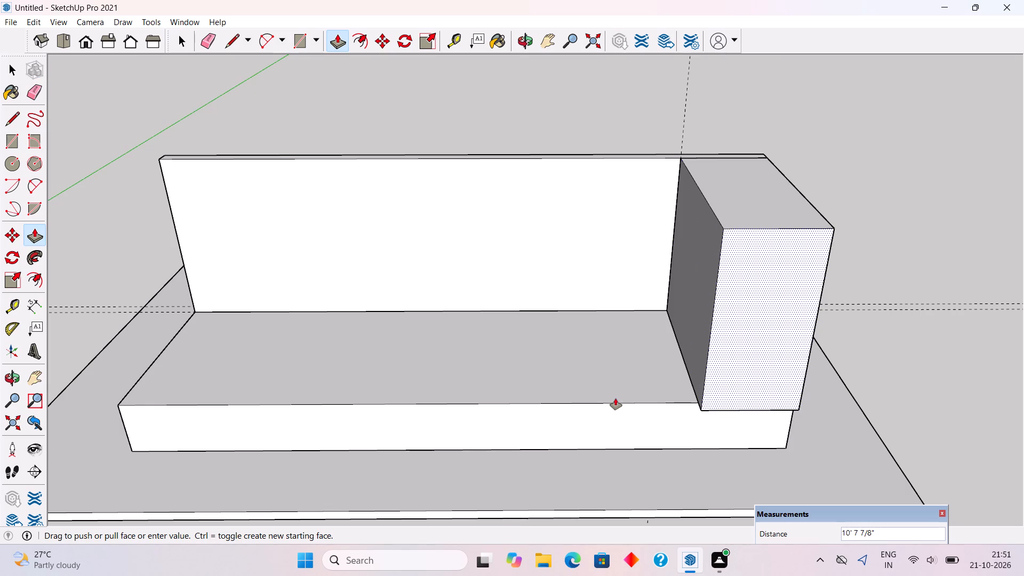
left_click(601, 407)
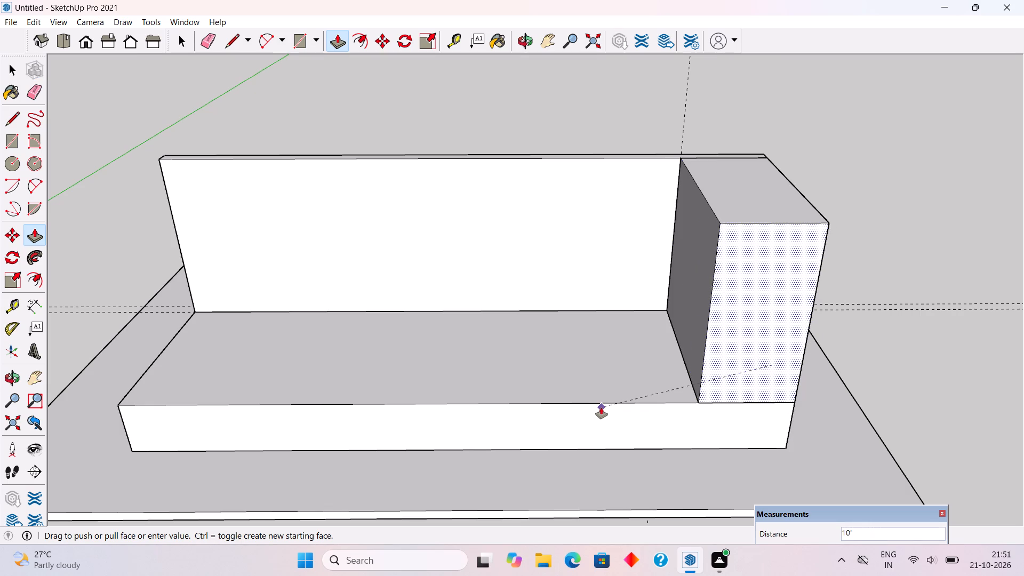
Make the extruded 5' wide box at the end of the wall a group.
key("space")
triple_click(801, 313)
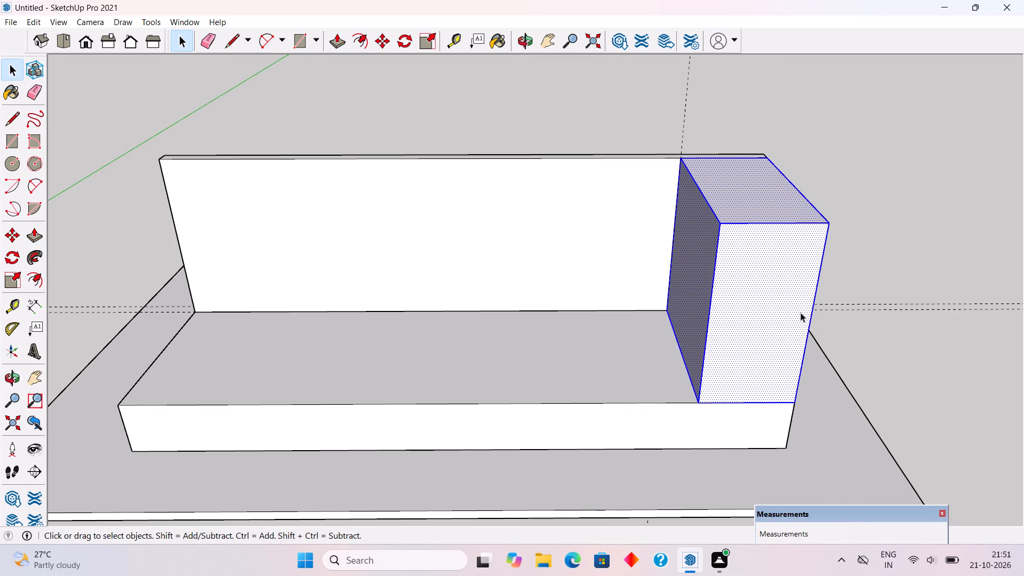
right_click(801, 313)
left_click(821, 422)
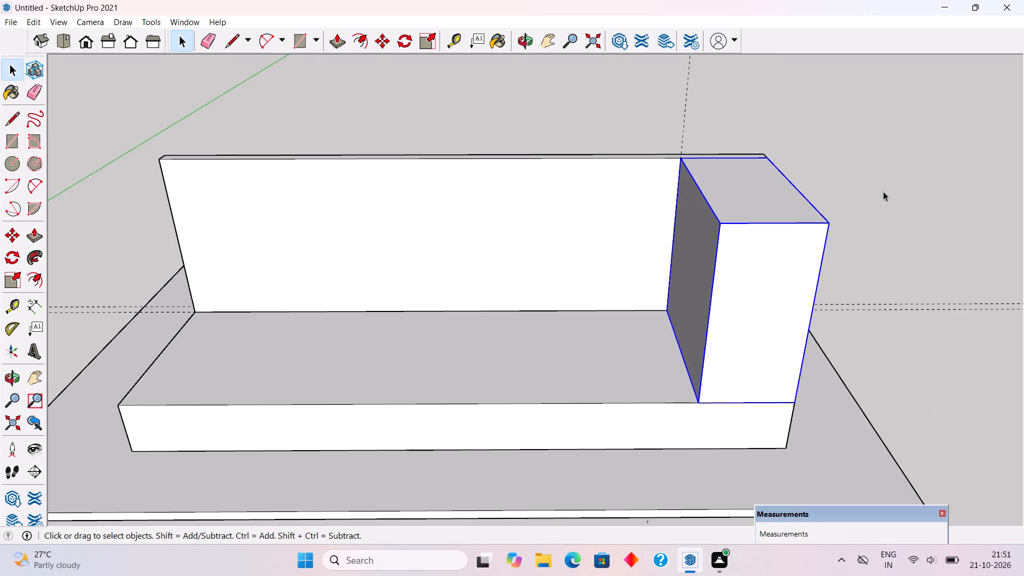
left_click(883, 191)
Place a vertical guide on the wall face 1.5' from the box, and a second one 3' beyond it.
middle_click_drag(756, 343, 751, 213)
middle_click_drag(415, 306, 445, 323)
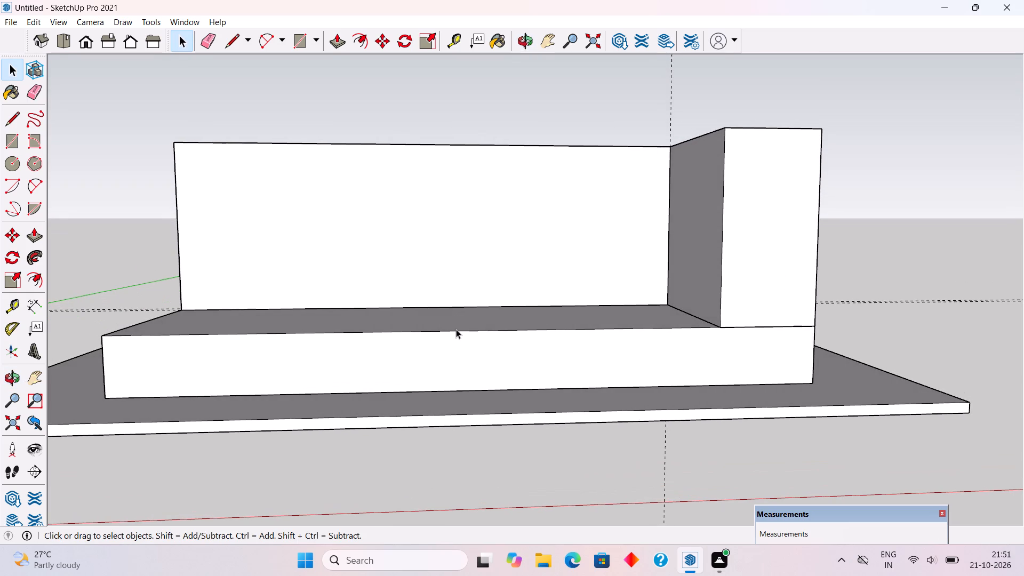
key("t")
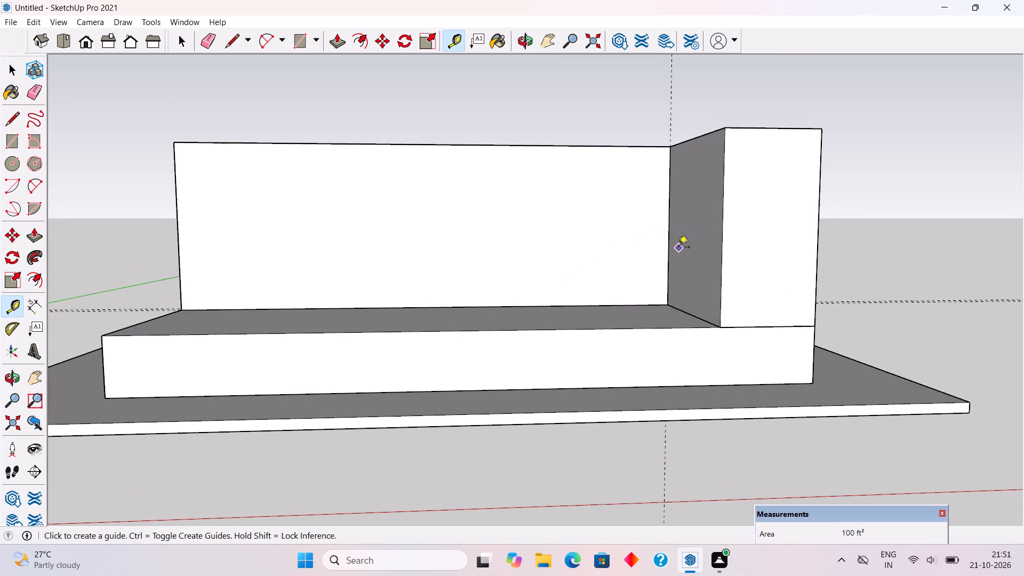
left_click(670, 241)
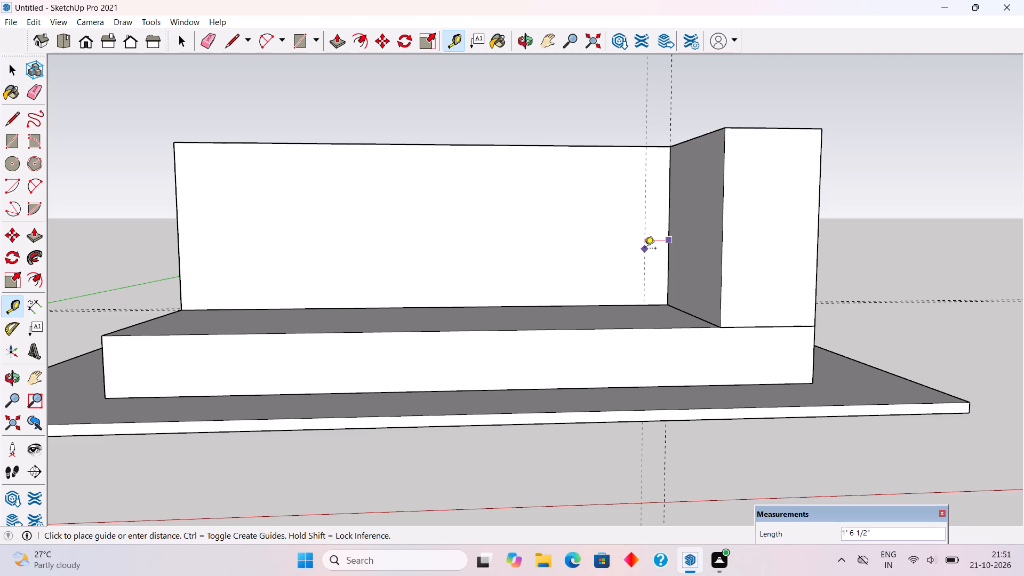
type("1.5'")
key("Return")
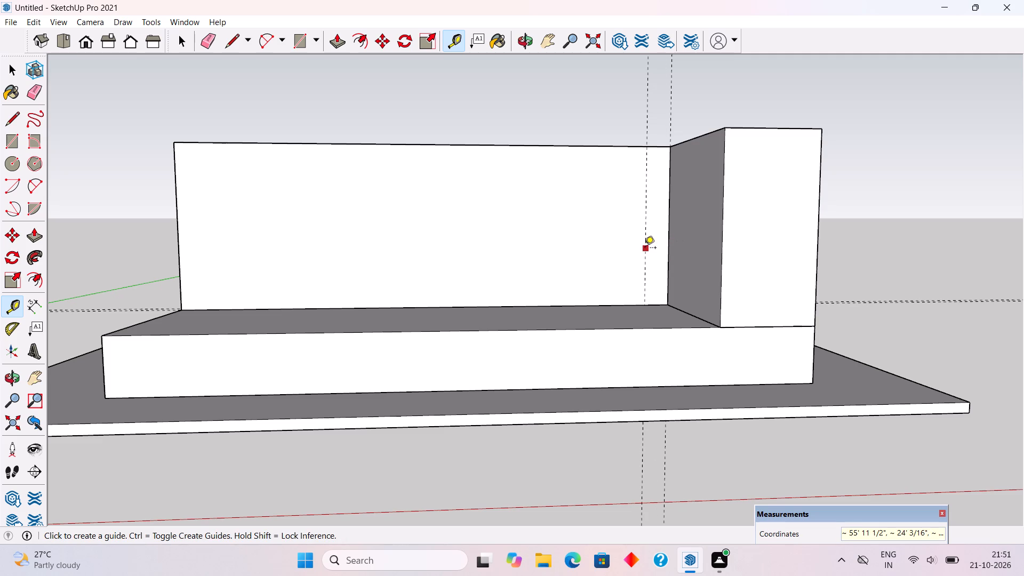
left_click(645, 249)
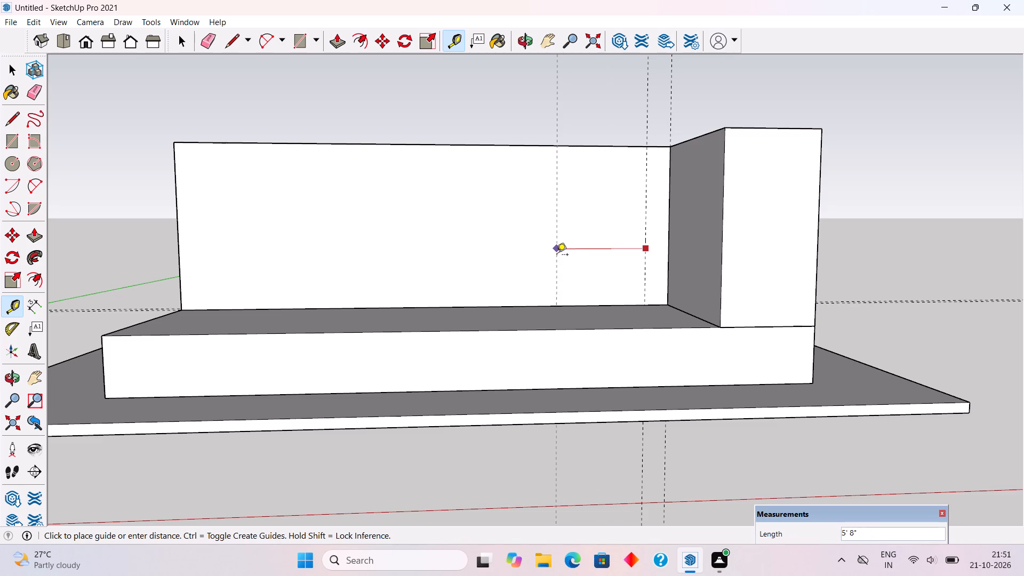
type("3'")
key("Return")
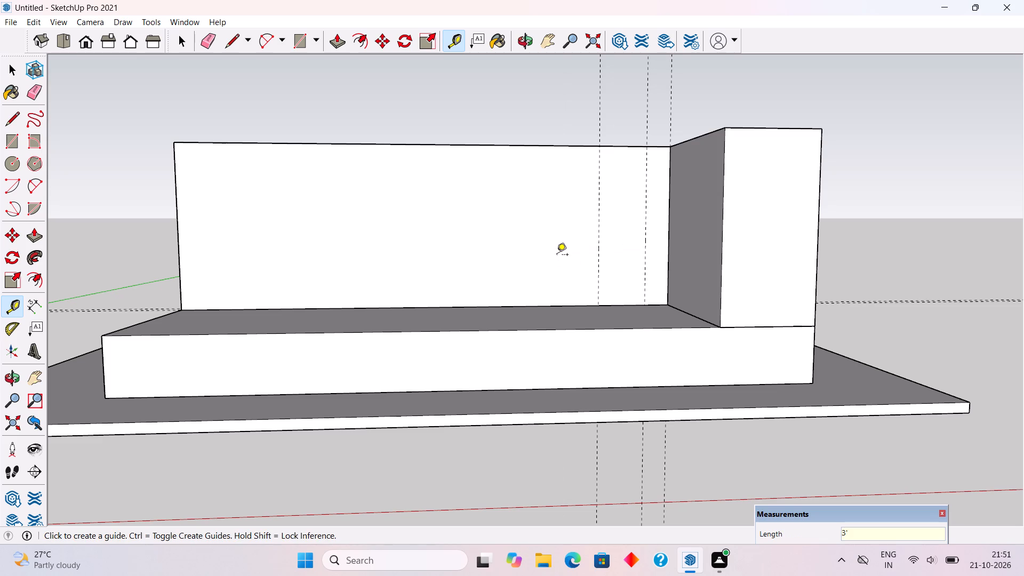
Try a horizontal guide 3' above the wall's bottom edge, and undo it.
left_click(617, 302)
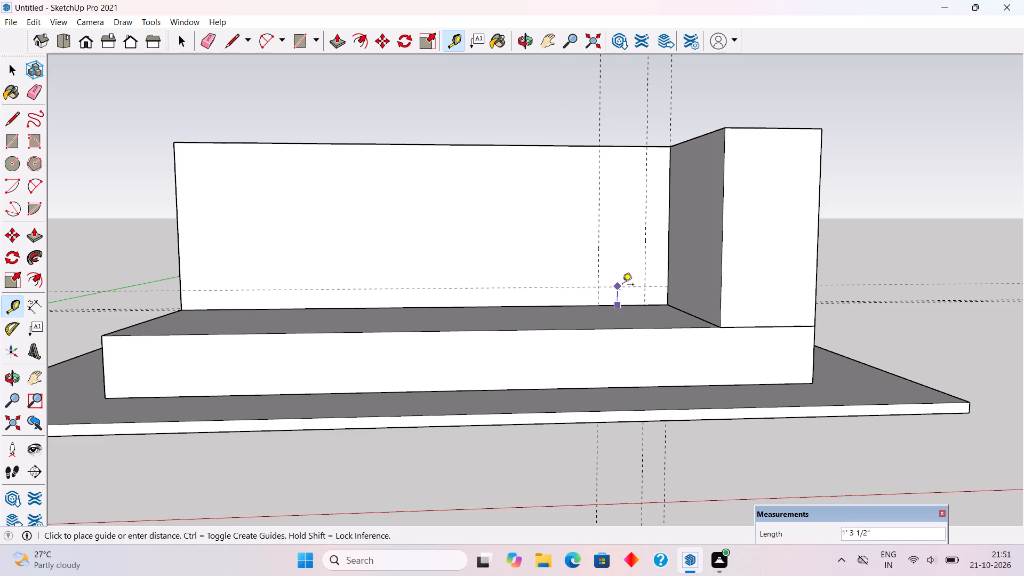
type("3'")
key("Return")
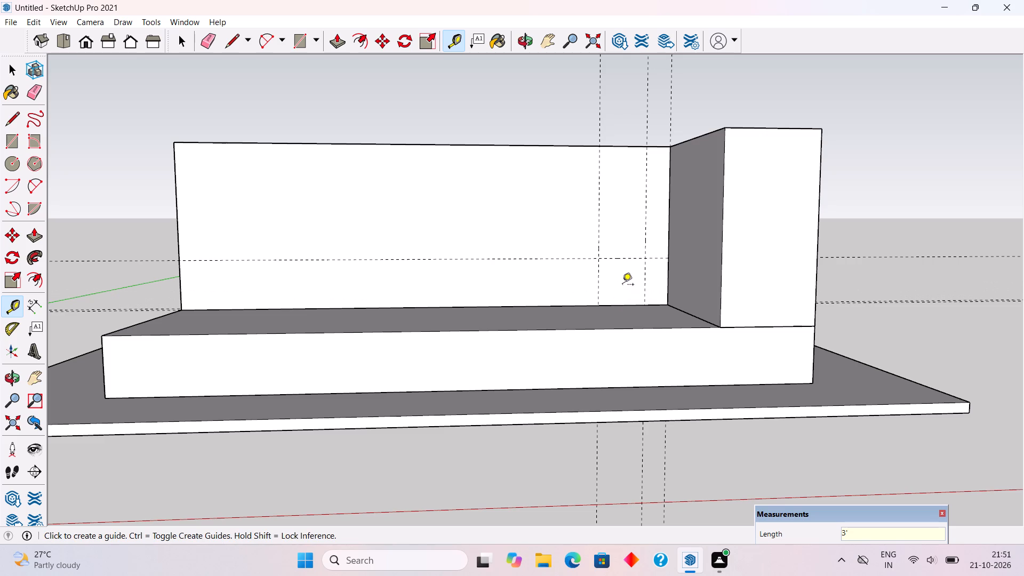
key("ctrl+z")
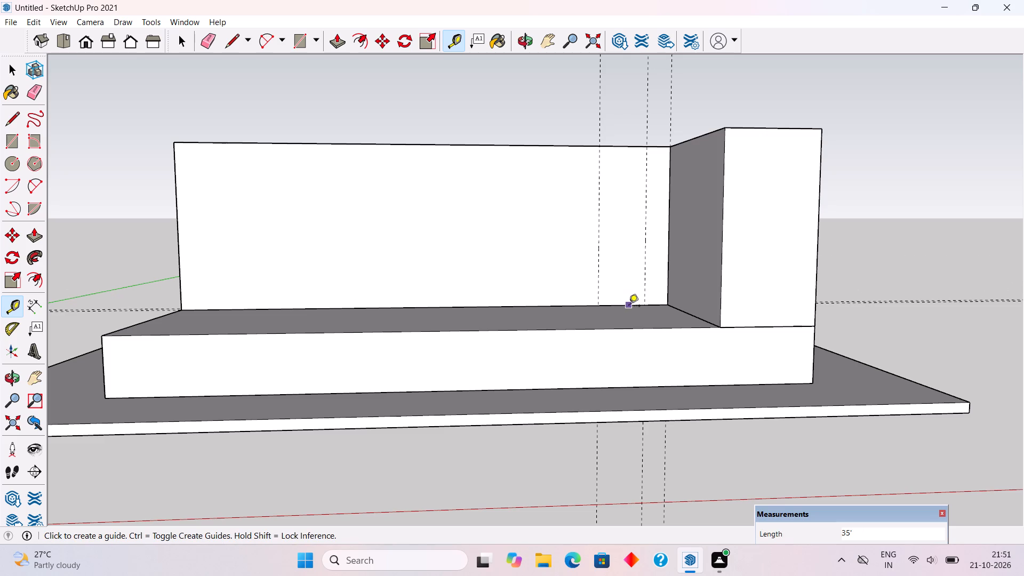
Place horizontal guides on the wall face 2' above its bottom edge and 2' below its top edge.
left_click(629, 307)
type("2'")
key("Return")
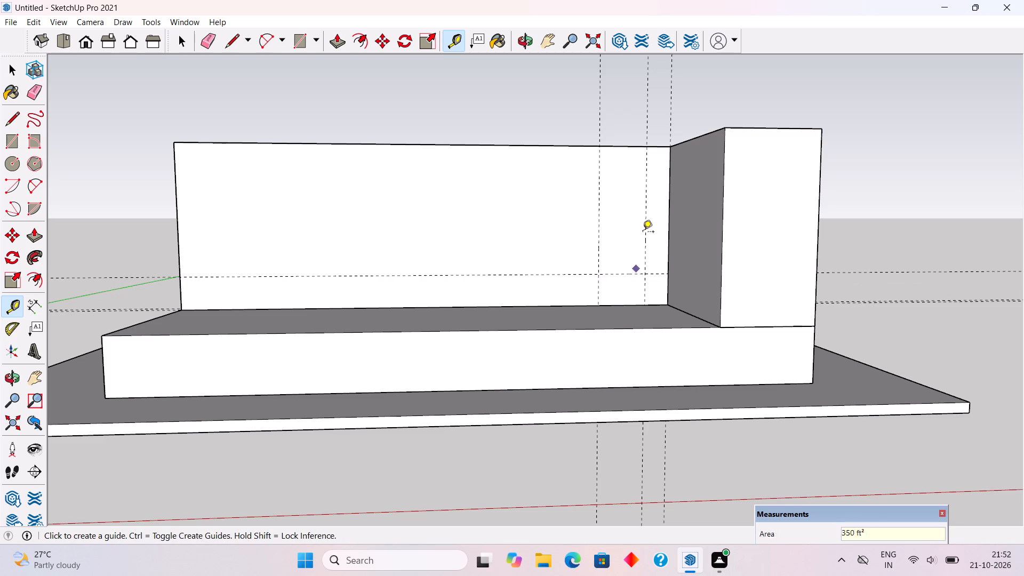
left_click(630, 147)
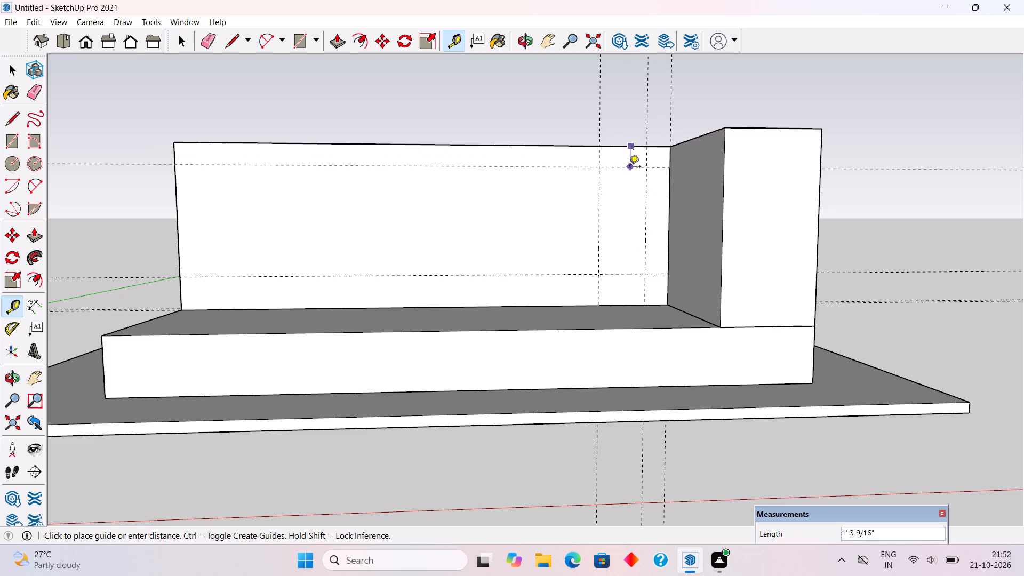
type("2'")
key("Return")
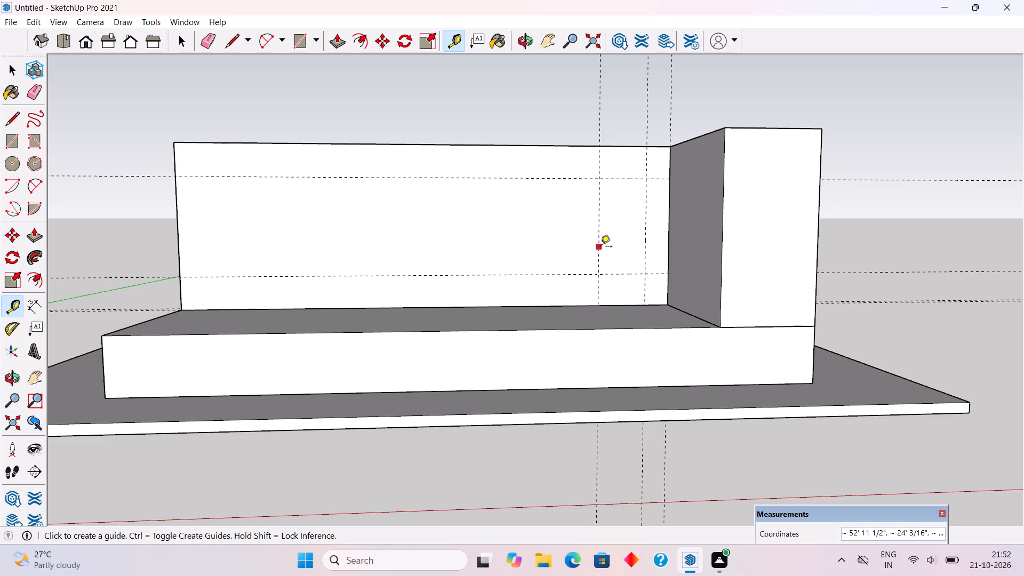
Place a vertical guide 2' beyond the last vertical guide, away from the box, and start another offset from it.
left_click(601, 247)
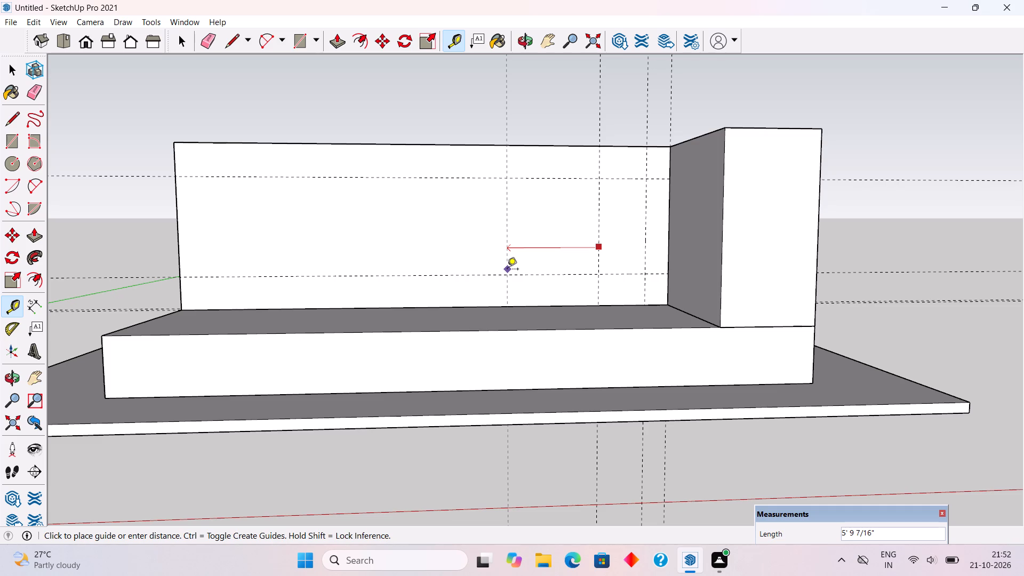
type("2'")
key("Return")
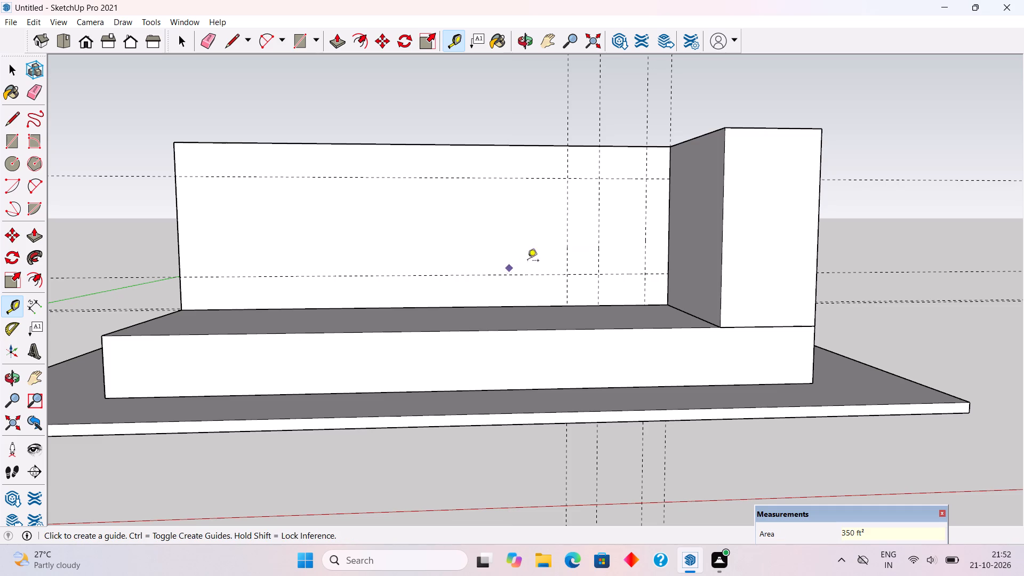
left_click(567, 249)
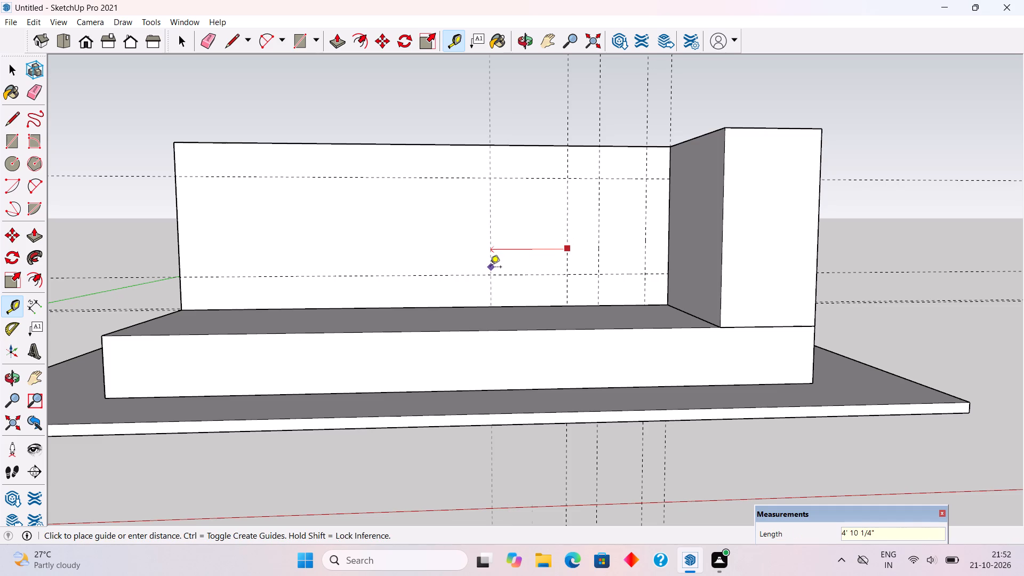
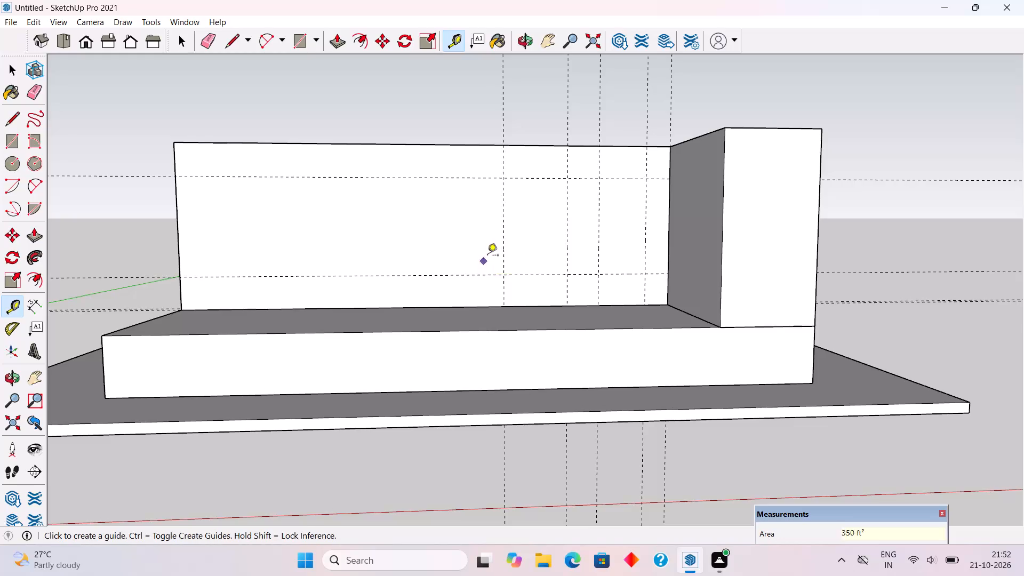
Place a vertical guide on the wall face 3' beyond the last vertical guide, away from the end box.
left_click(503, 240)
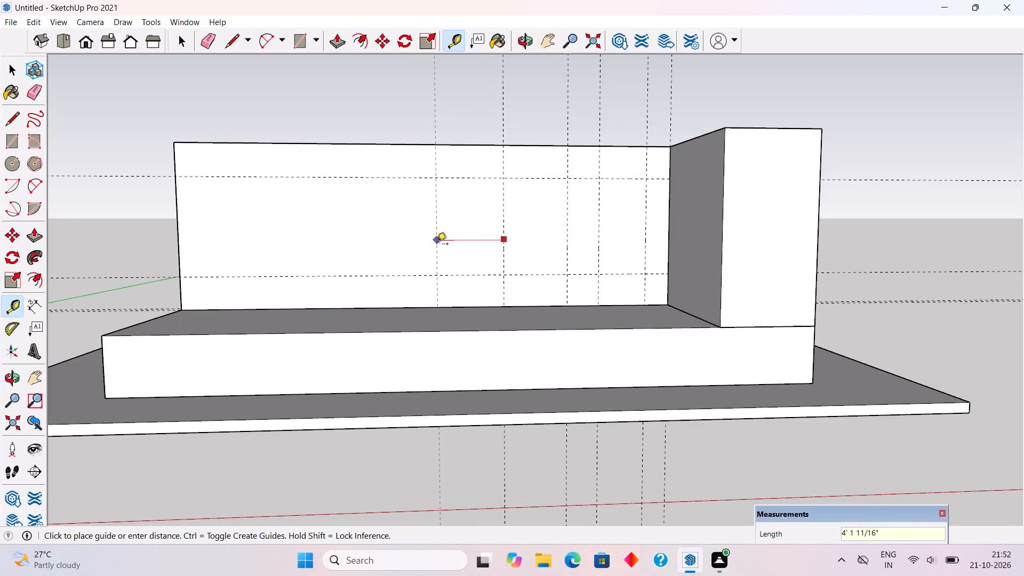
key("3")
key("apostrophe")
key("Return")
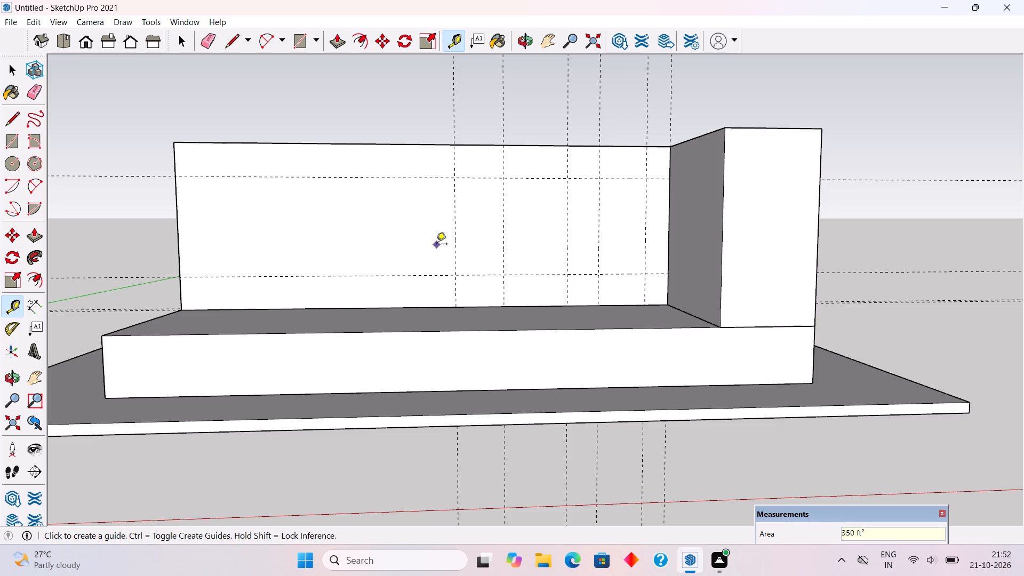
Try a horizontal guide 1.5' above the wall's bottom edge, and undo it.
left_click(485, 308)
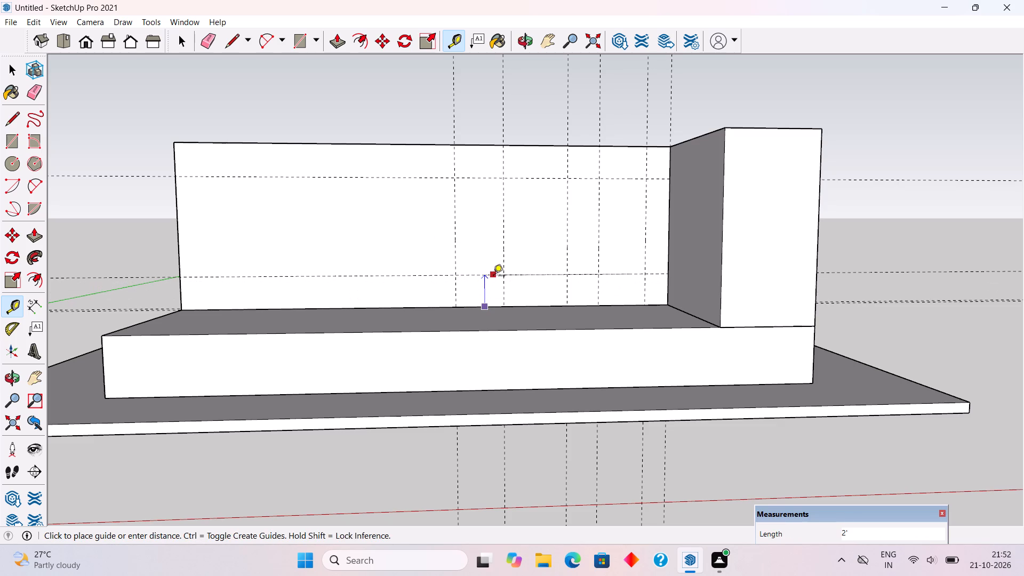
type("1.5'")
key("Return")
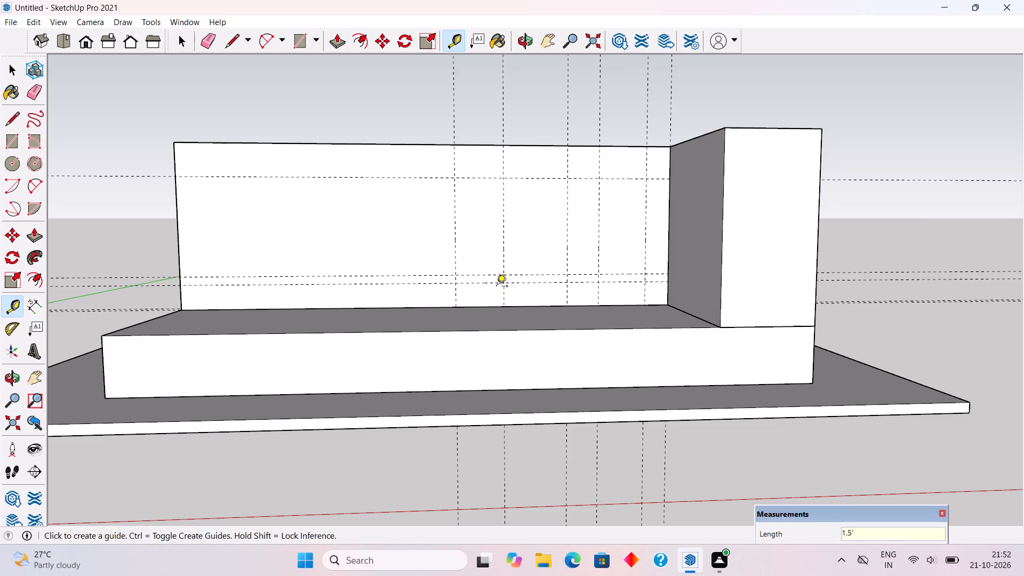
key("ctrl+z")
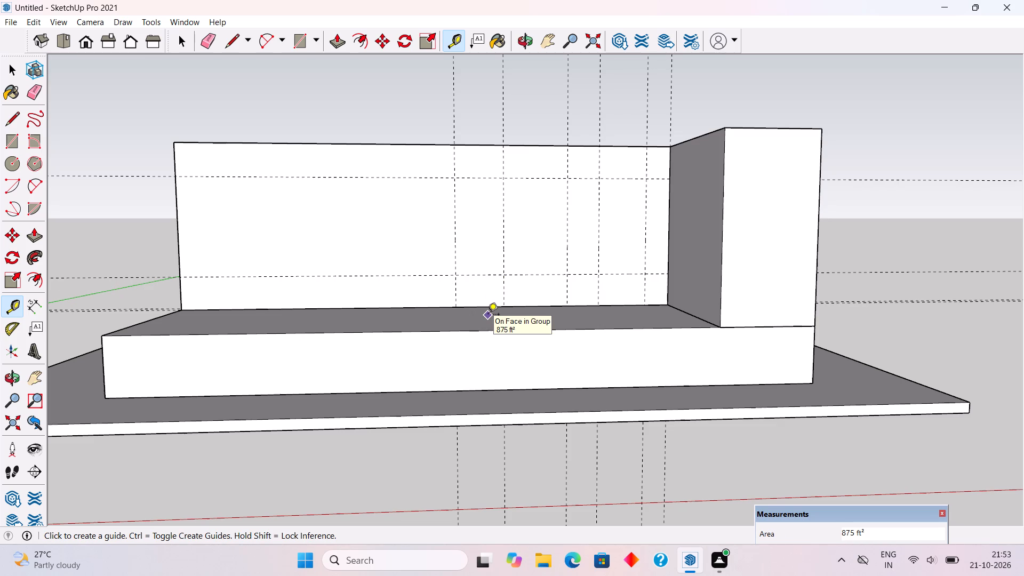
Place a horizontal guide 6" above the wall's bottom edge and a vertical guide 3' beyond the last vertical guide.
left_click(466, 307)
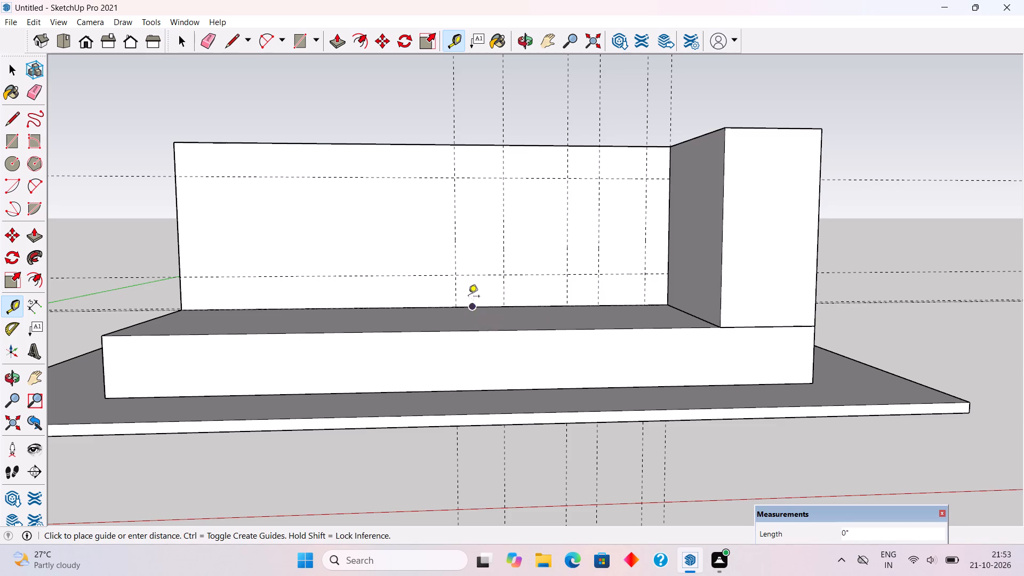
type("6\"")
key("Return")
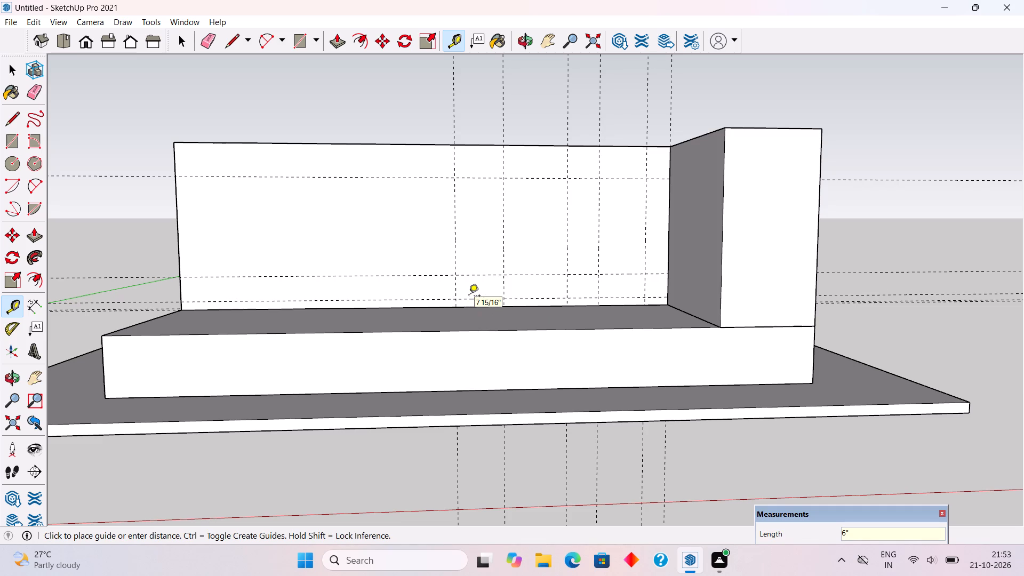
left_click(456, 238)
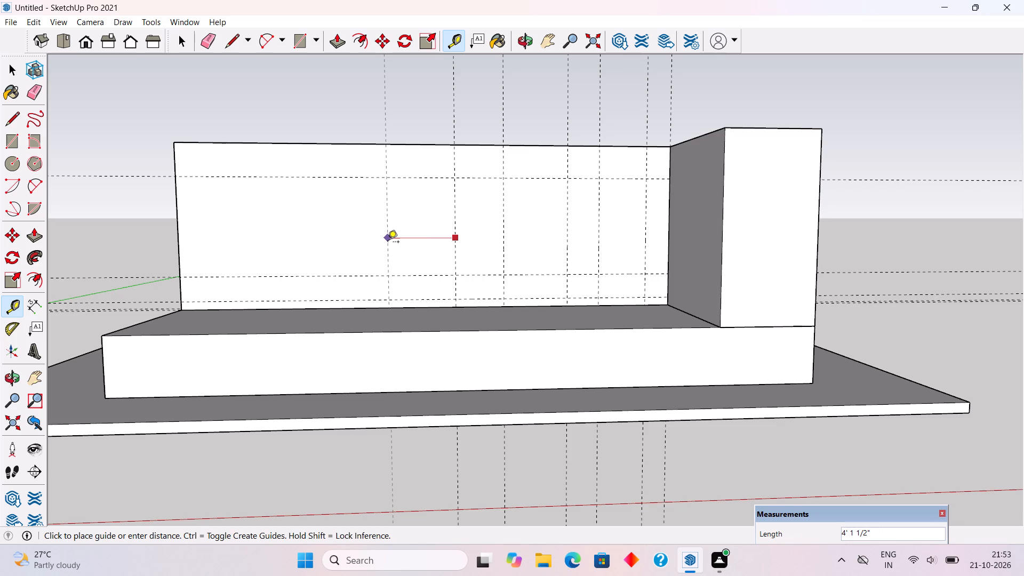
type("3'")
key("Return")
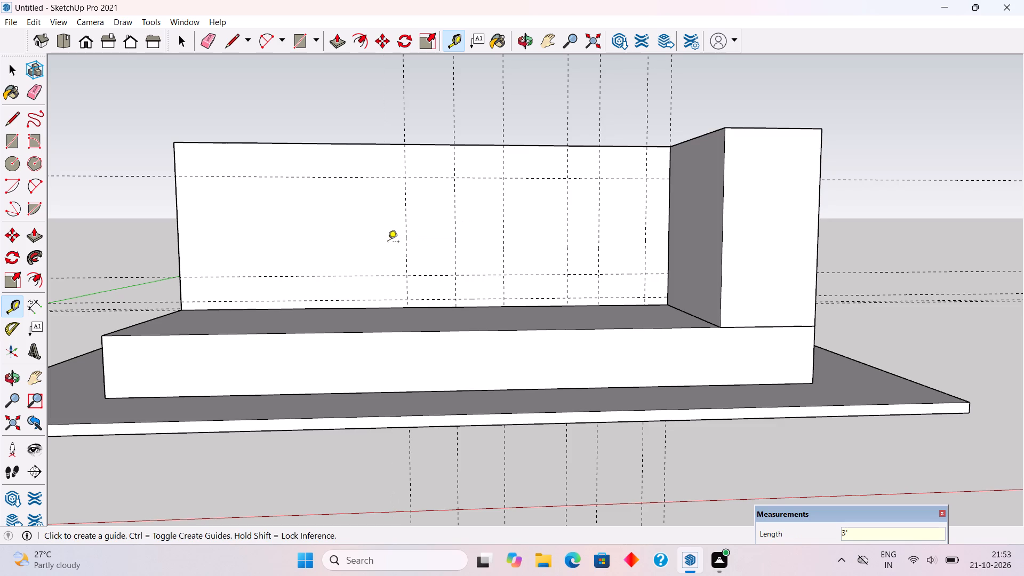
key("space")
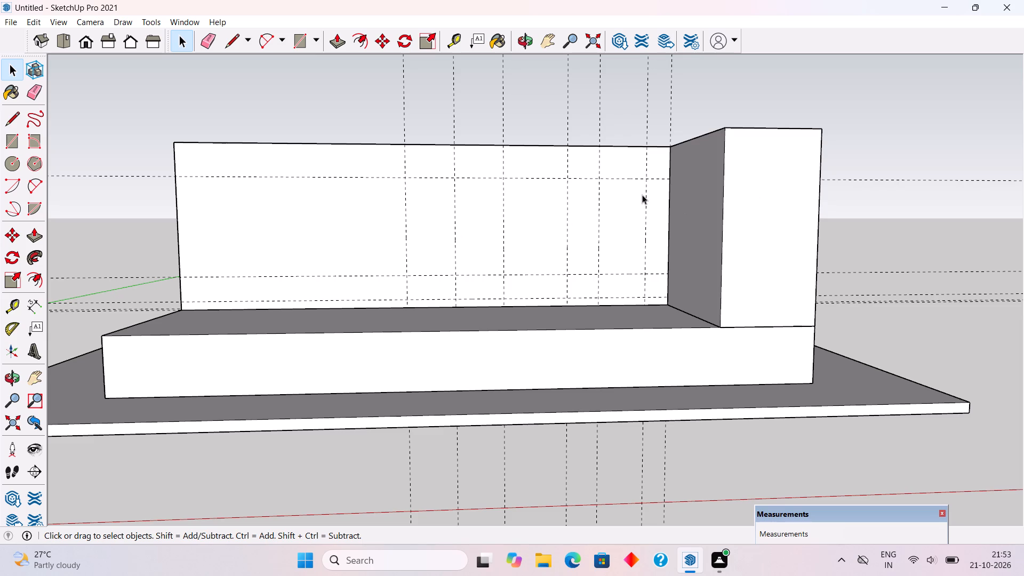
Inside the wall group, cut a window opening 3' wide and about 6' 7 1/2" tall between the two vertical guides nearest the box.
left_click(603, 247)
left_click_drag(603, 257, 603, 262)
left_click(603, 262)
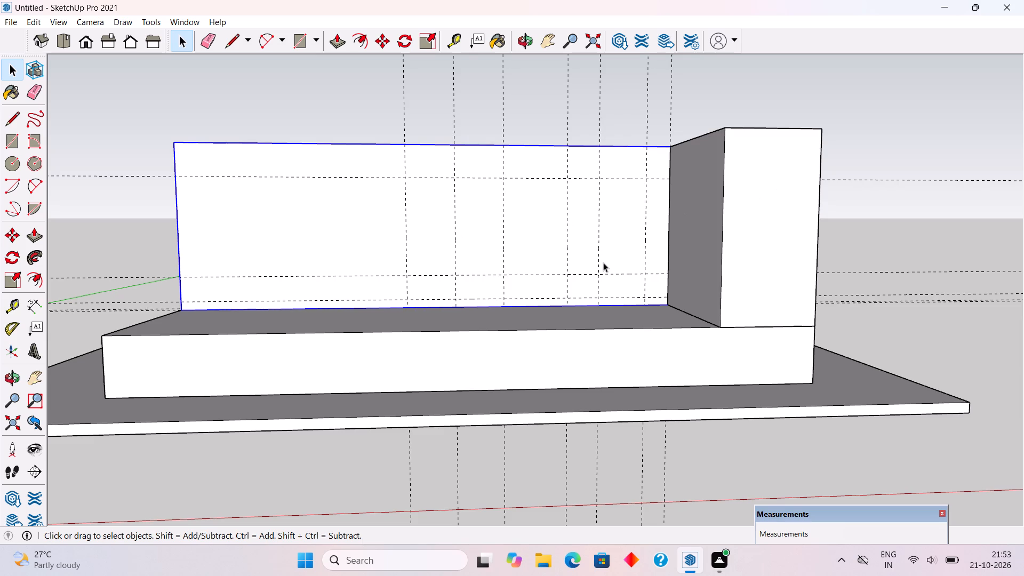
triple_click(603, 262)
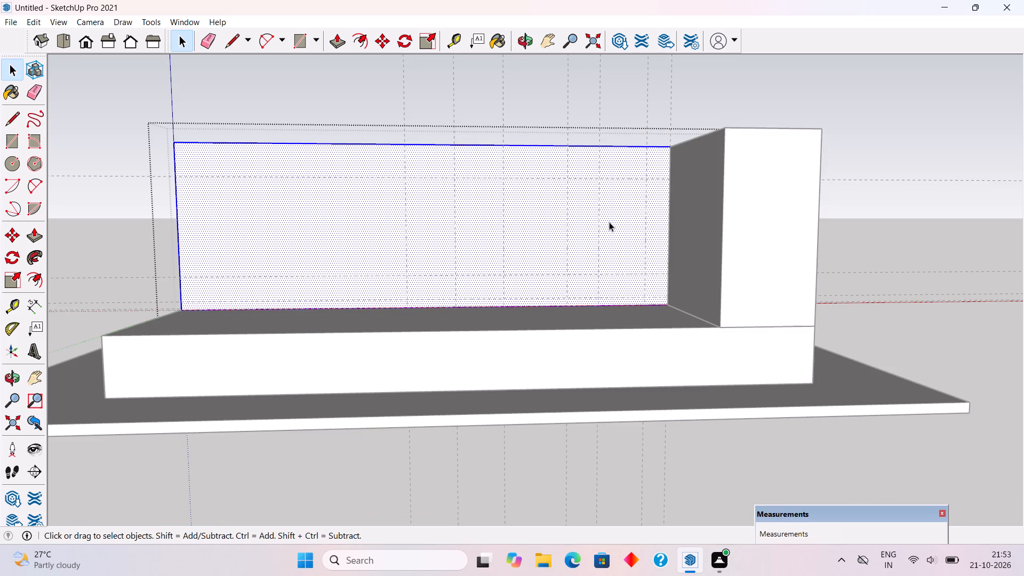
key("r")
left_click(602, 180)
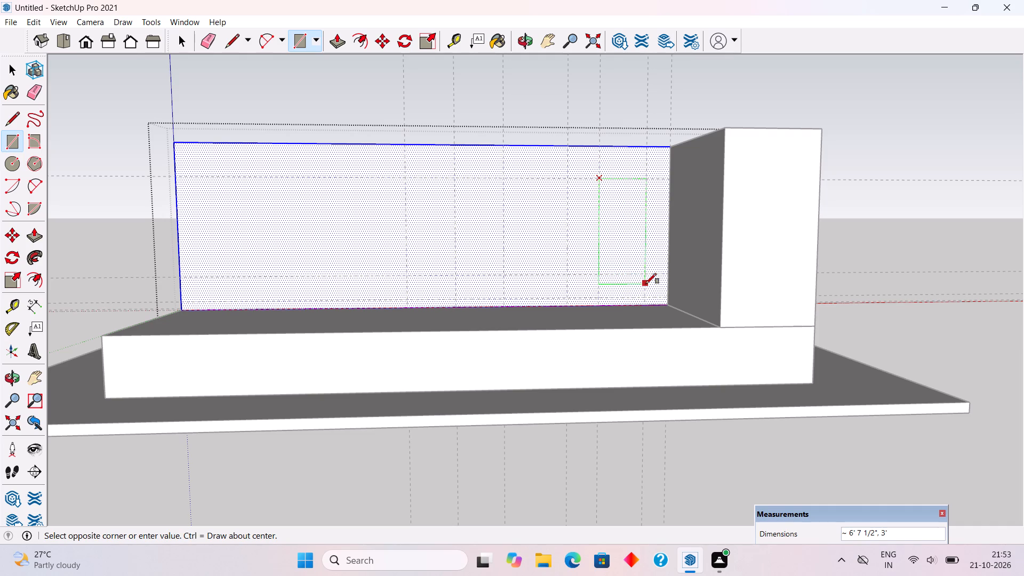
left_click(646, 284)
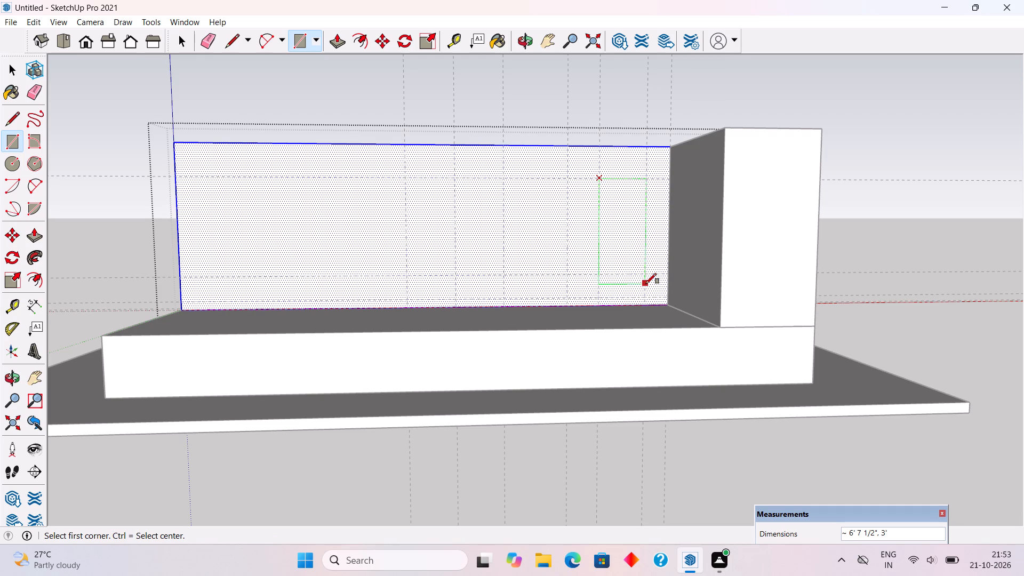
key("p")
left_click_drag(634, 271, 620, 224)
Cut a 4' by 8' door opening through the 9" wall, from the upper guide down to the wall's bottom edge.
key("r")
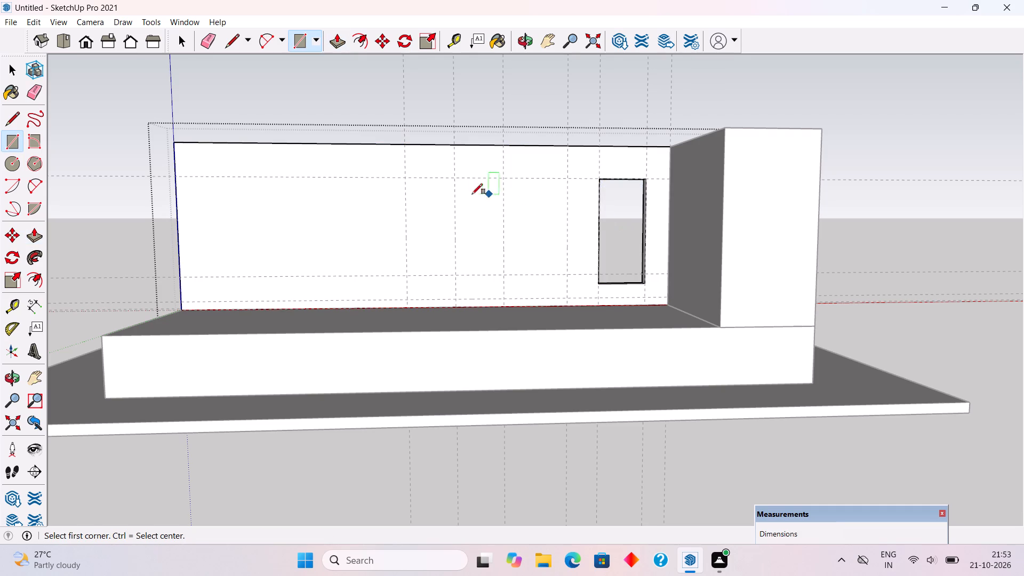
left_click(504, 175)
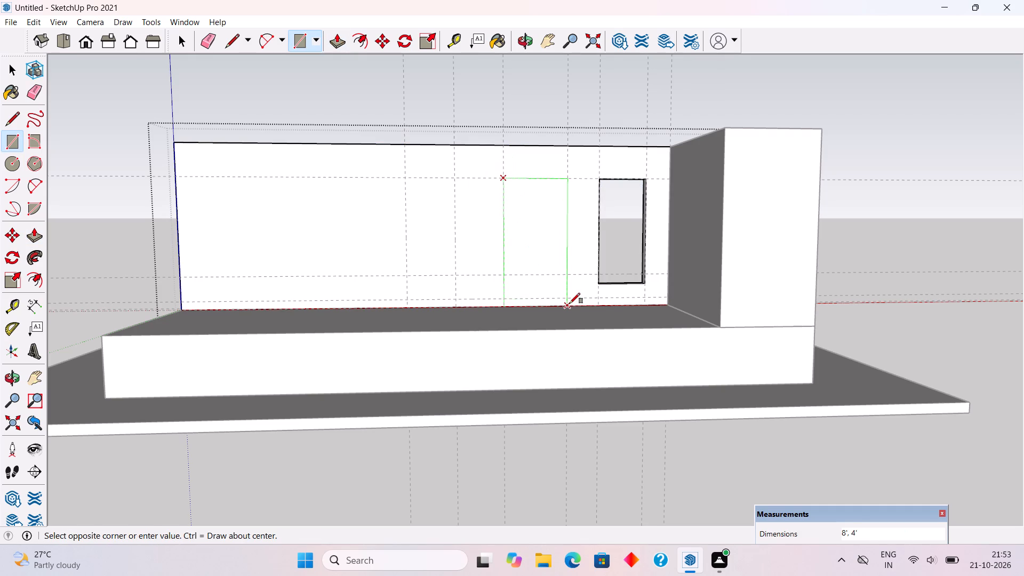
left_click(570, 303)
key("p")
left_click_drag(559, 277, 549, 239)
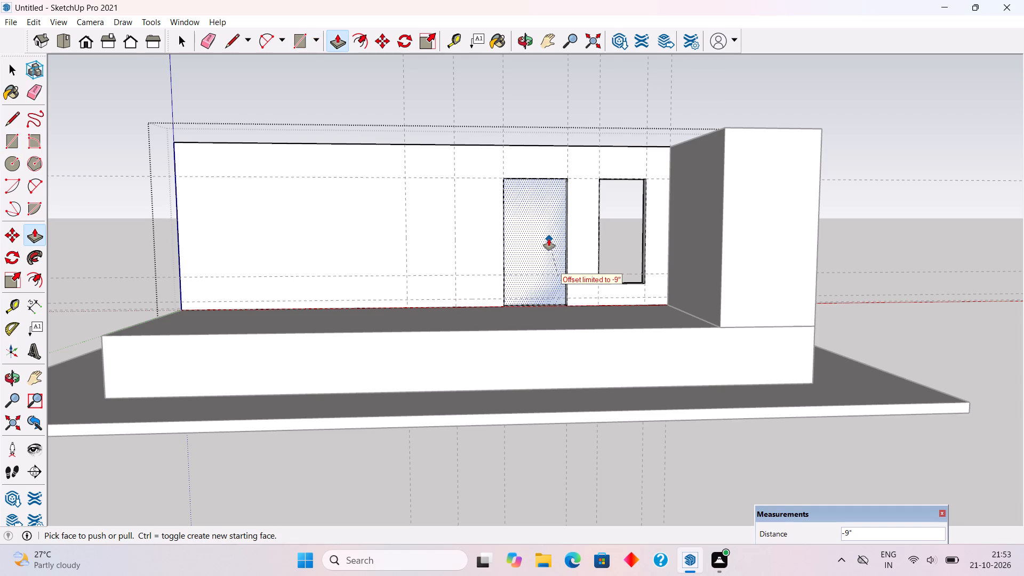
Cut an opening 3' wide and about 7' 3" tall through the 9" wall beside the door opening, and leave the wall group.
key("r")
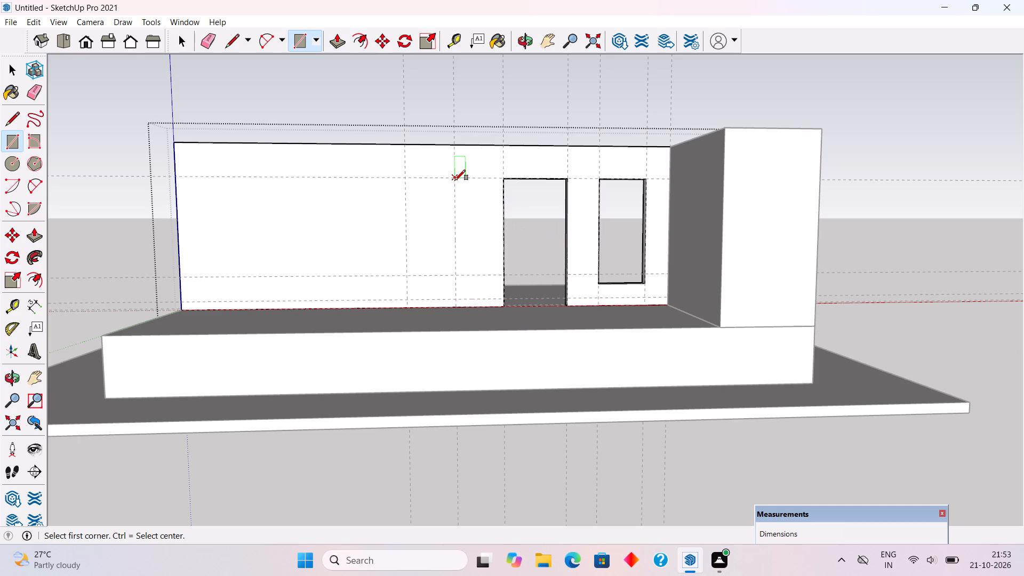
left_click(455, 180)
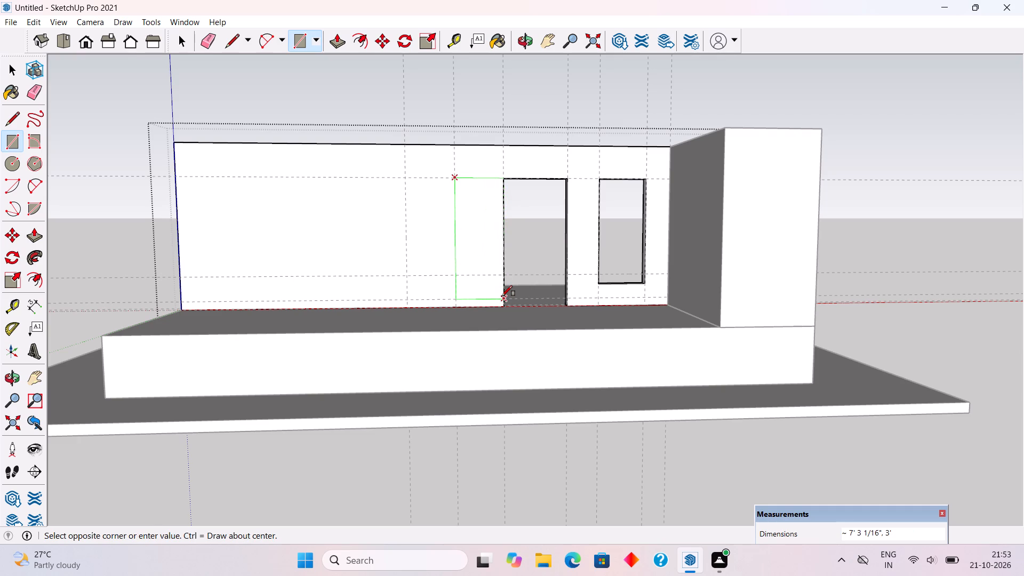
left_click(502, 296)
key("p")
left_click_drag(483, 276, 482, 275)
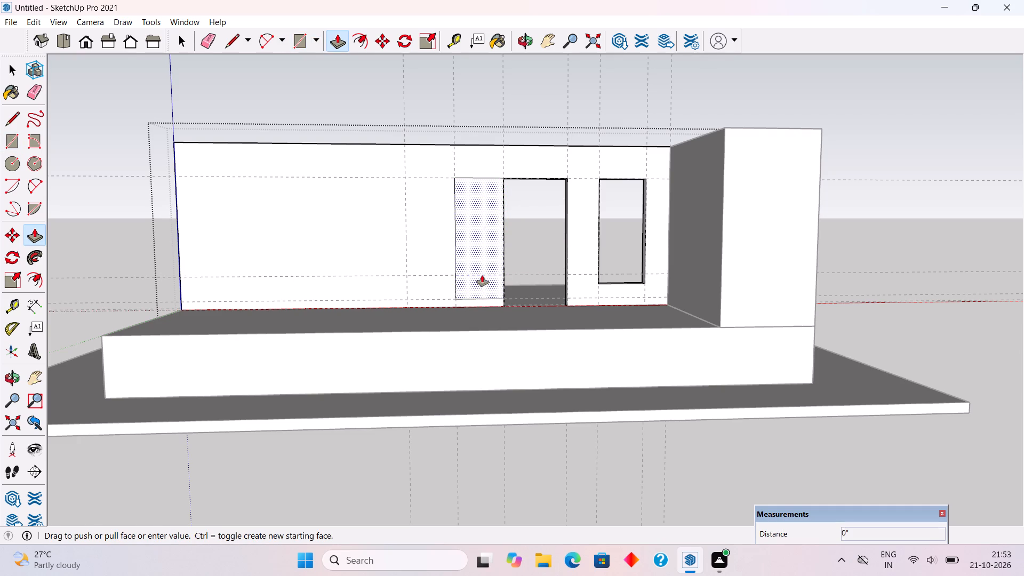
left_click_drag(482, 275, 490, 230)
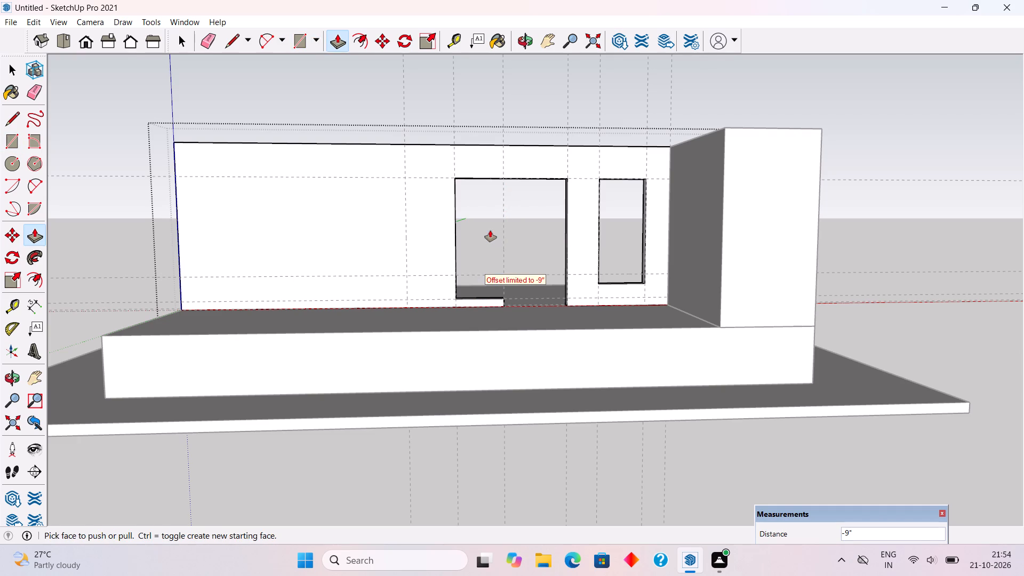
key("space")
scroll(490, 230, "down", 7)
left_click(636, 122)
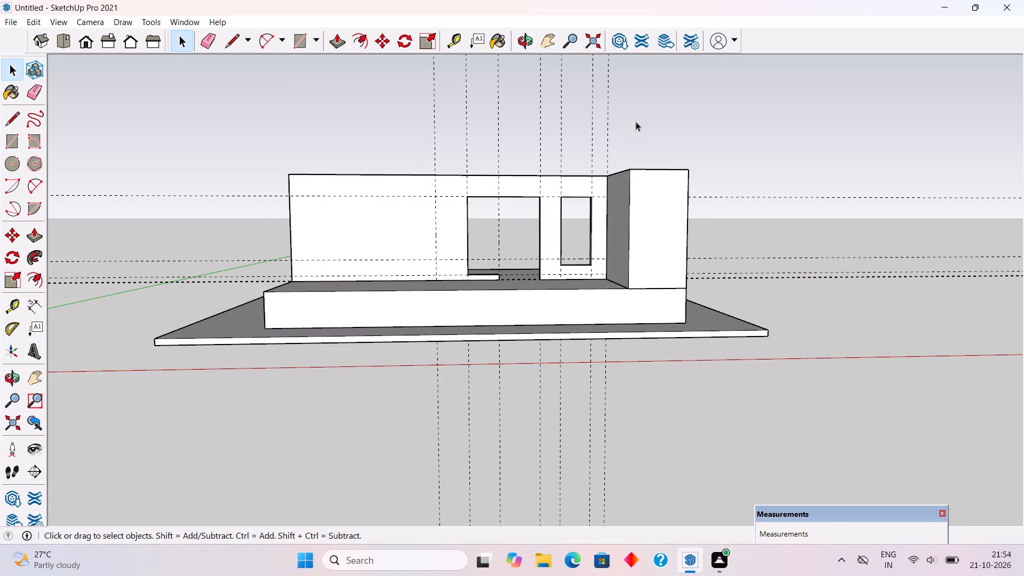
Draw a rectangle 3' by about 6' 7 1/2" across the window opening nearest the box, outside the wall group.
scroll(593, 222, "up", 6)
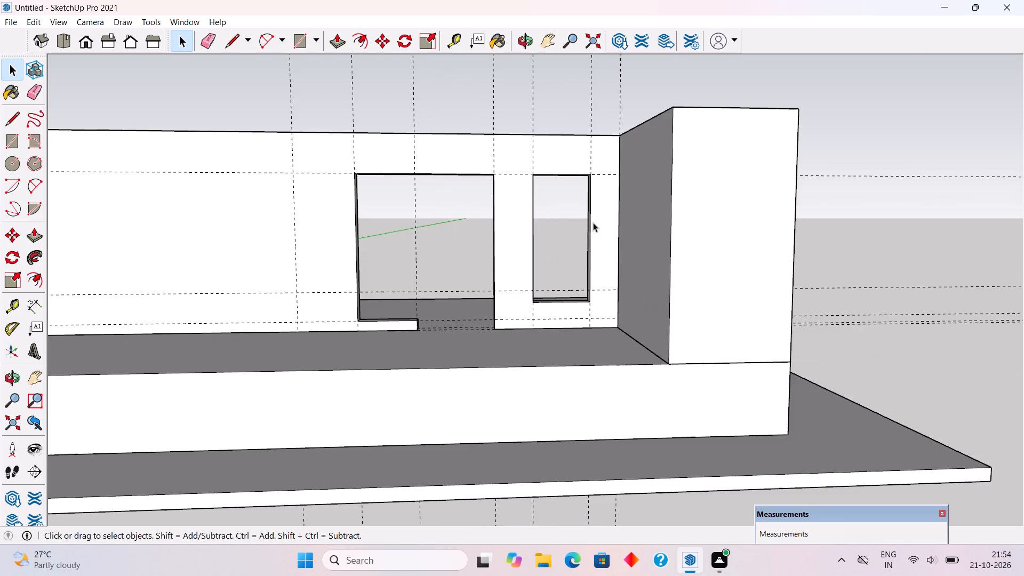
scroll(593, 222, "up", 3)
key("r")
left_click(513, 154)
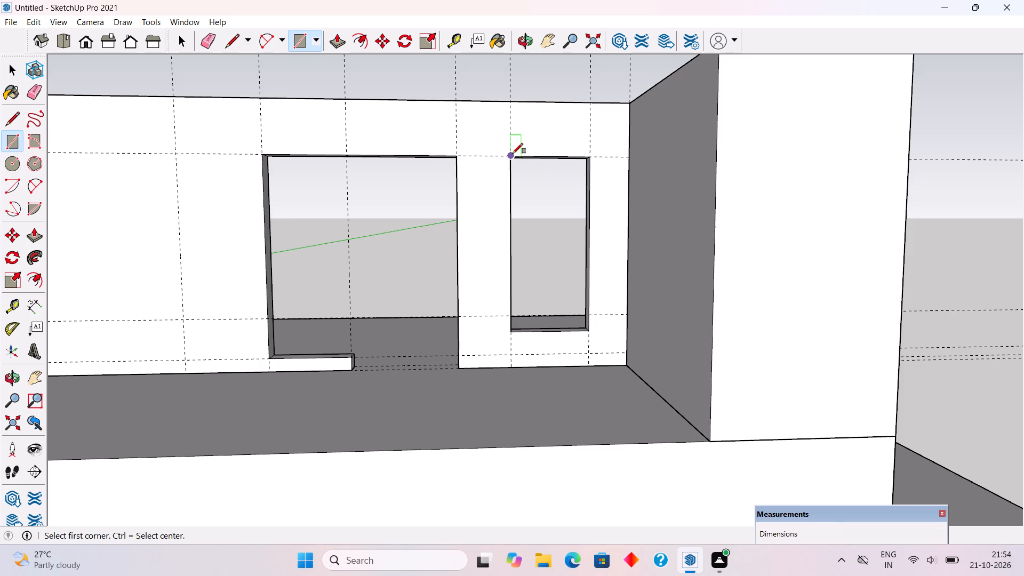
left_click(589, 331)
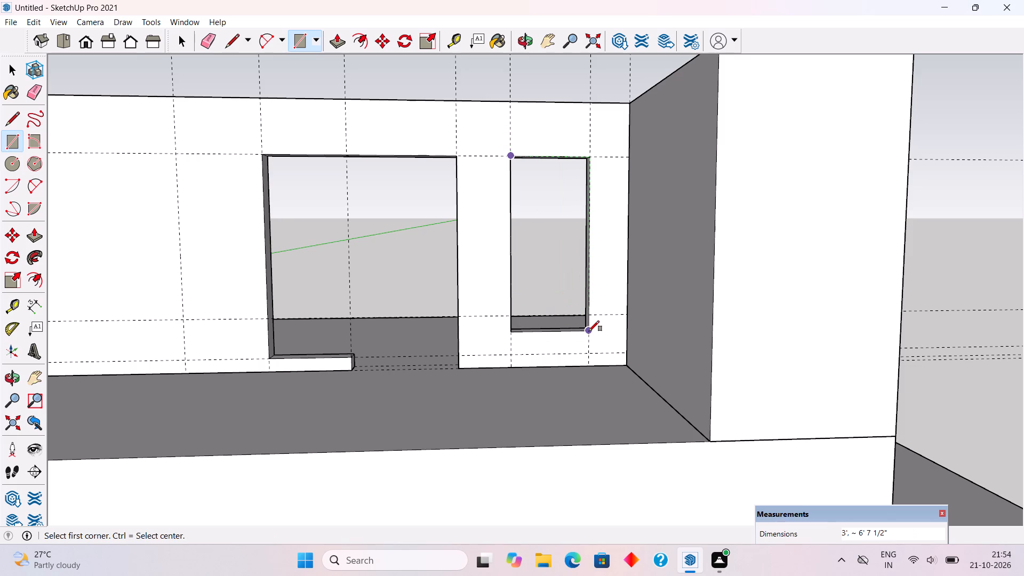
Offset the window rectangle's outline 5" inward and delete the inner face, leaving a frame outline.
key("f")
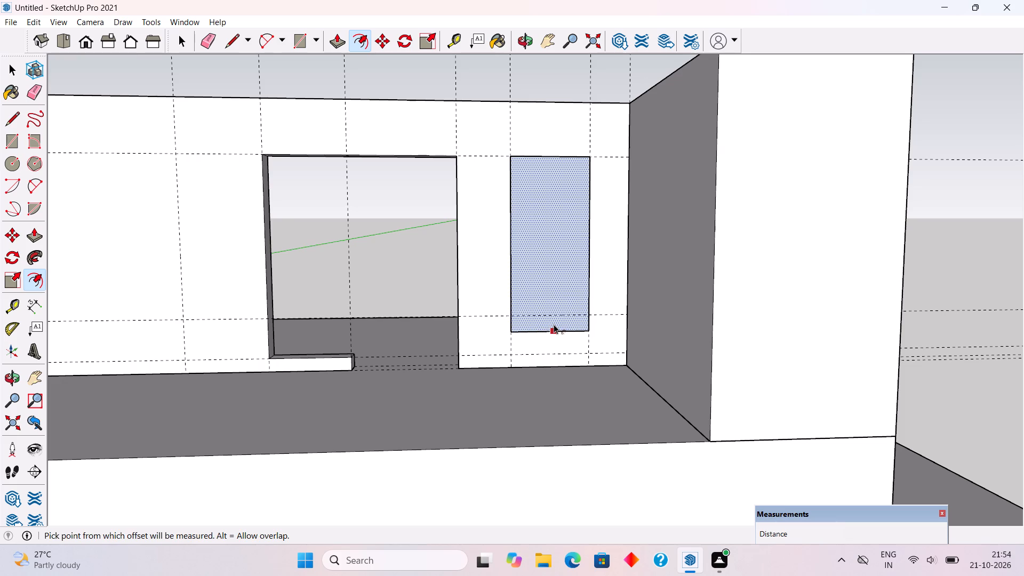
left_click(554, 324)
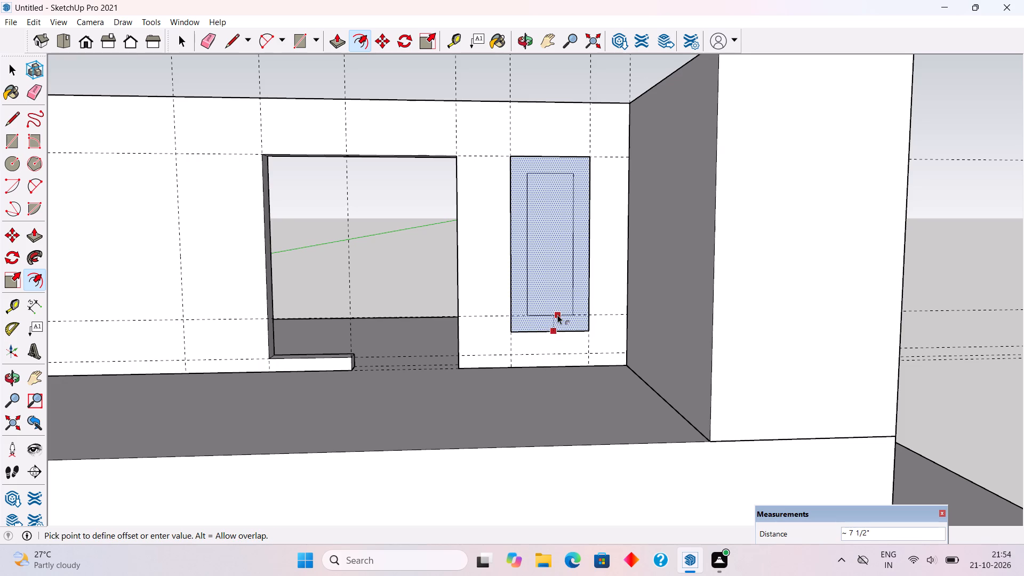
key("5")
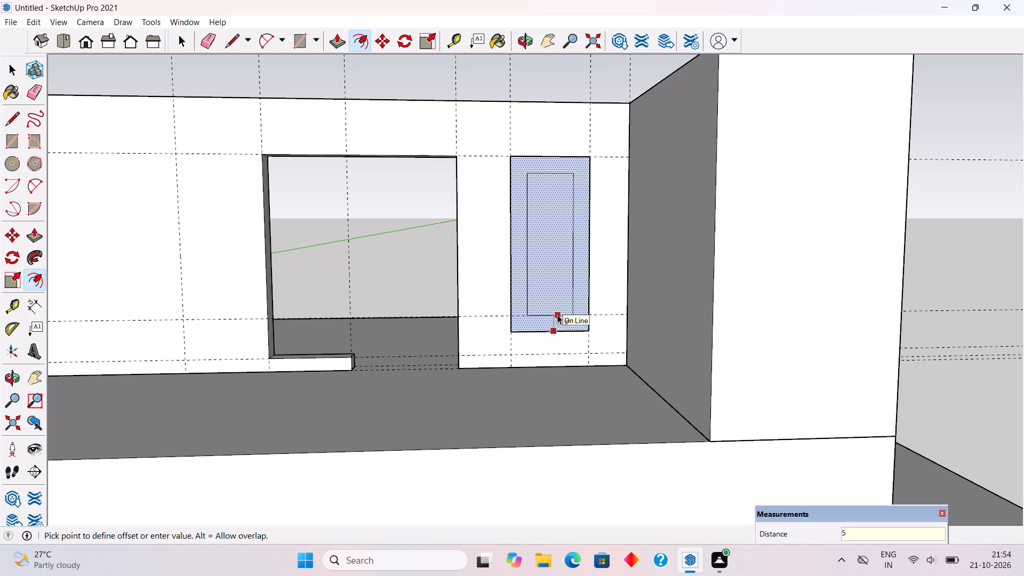
key("shift+quotedbl")
key("Return")
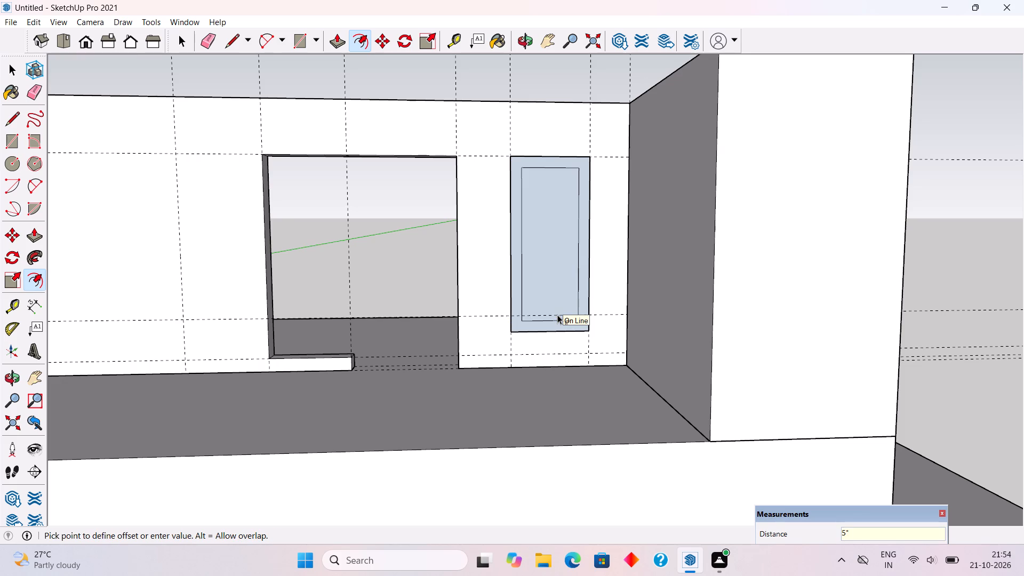
key("space")
left_click(546, 278)
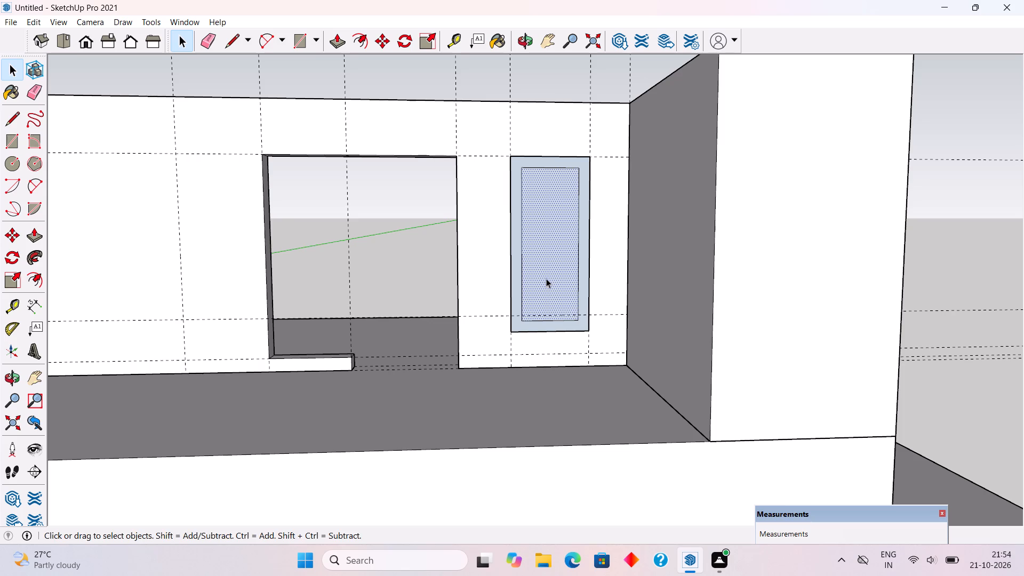
key("Delete")
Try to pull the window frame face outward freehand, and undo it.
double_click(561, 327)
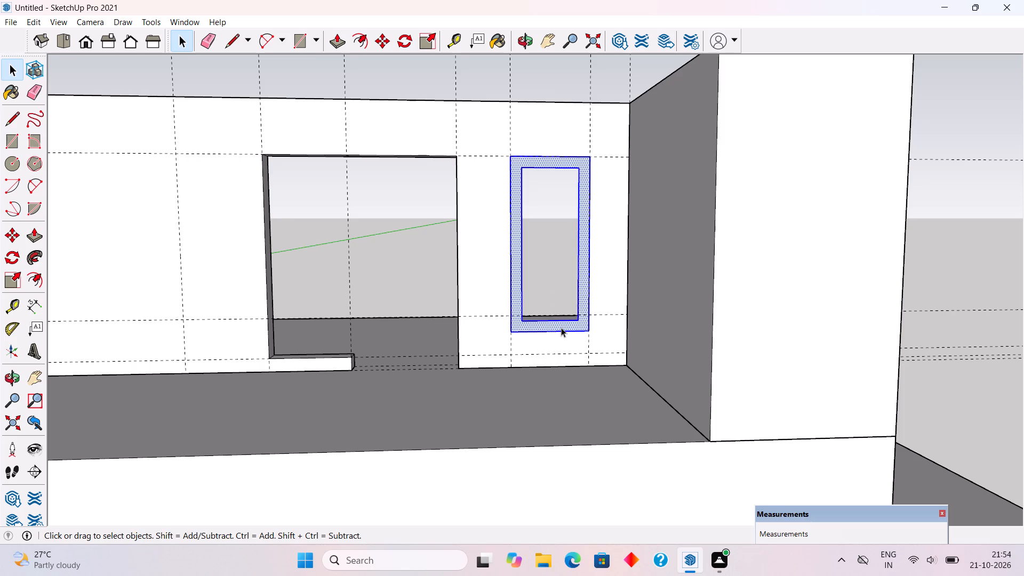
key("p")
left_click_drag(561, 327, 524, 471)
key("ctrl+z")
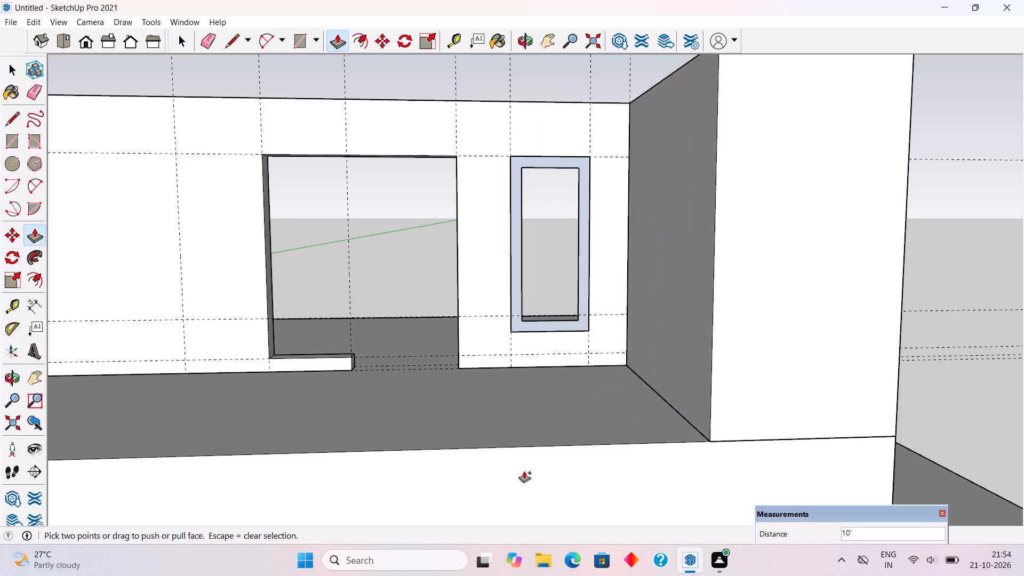
Pull the window frame face outward 5".
left_click(534, 326)
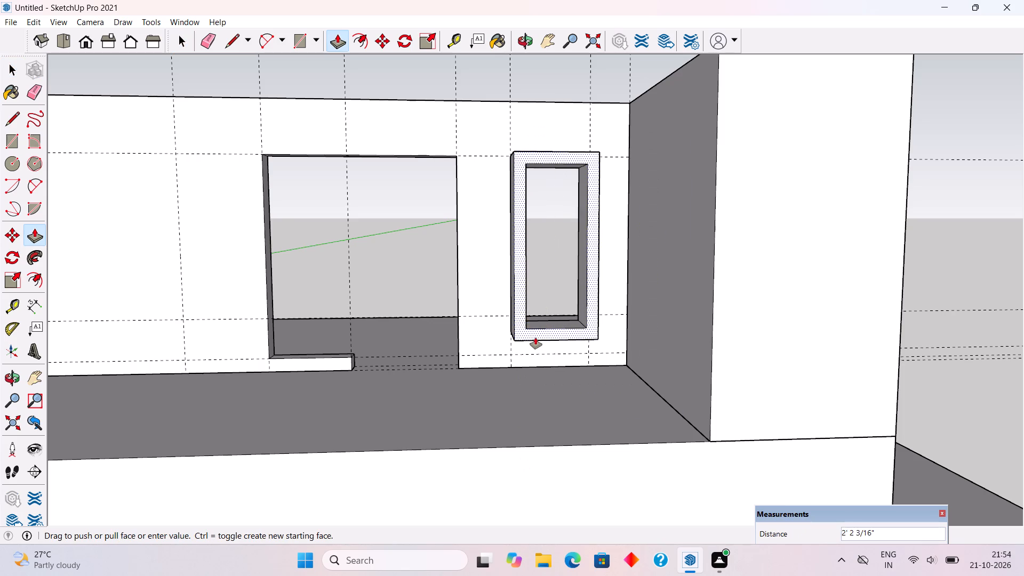
type("5\"")
key("Return")
key("space")
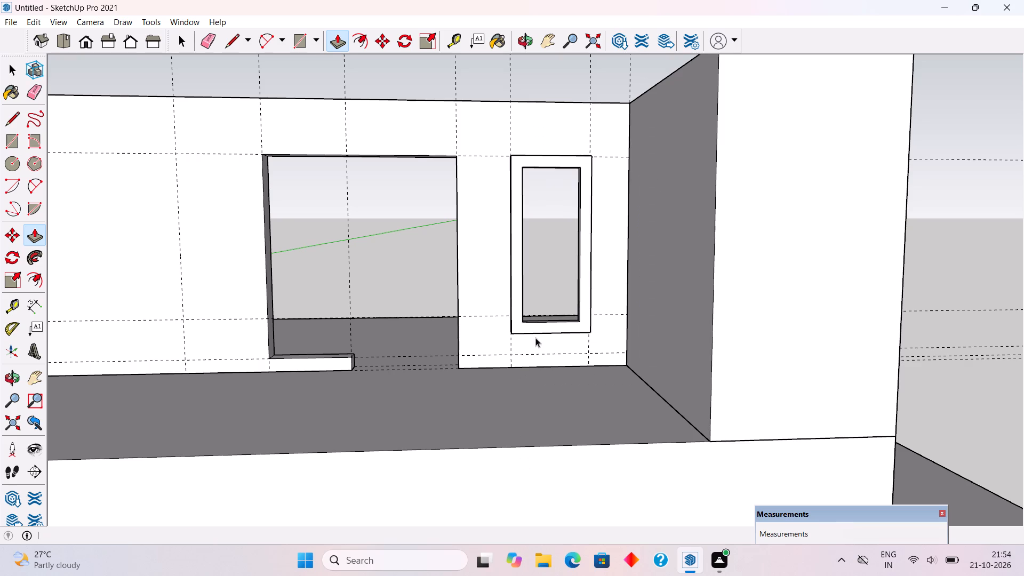
Make the whole extruded window frame a group.
triple_click(523, 325)
right_click(523, 325)
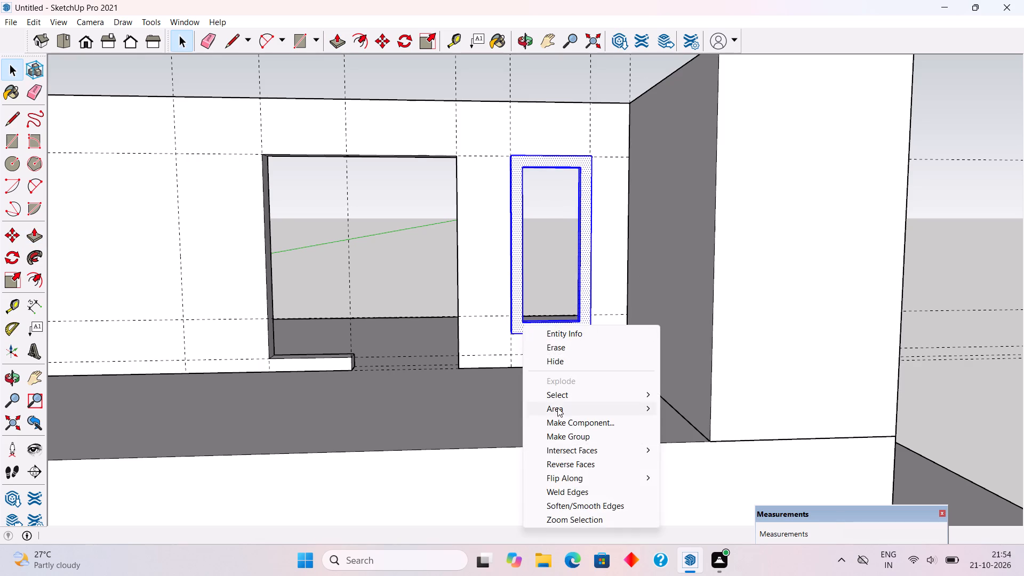
left_click(573, 441)
left_click(550, 280)
Move the window frame group 5" back into its opening, so its front face is flush with the wall face.
middle_click_drag(419, 358, 649, 407)
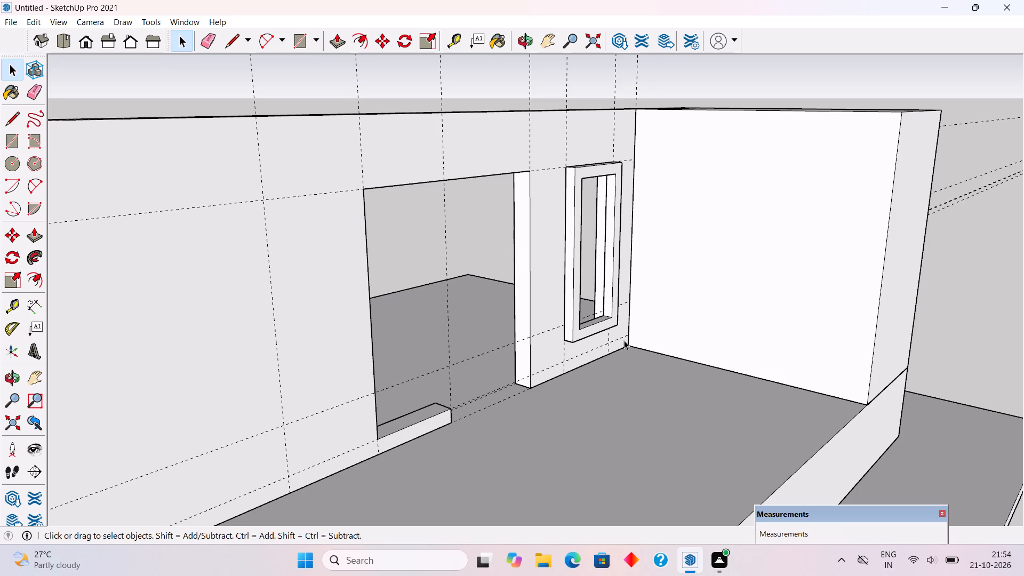
scroll(629, 249, "up", 8)
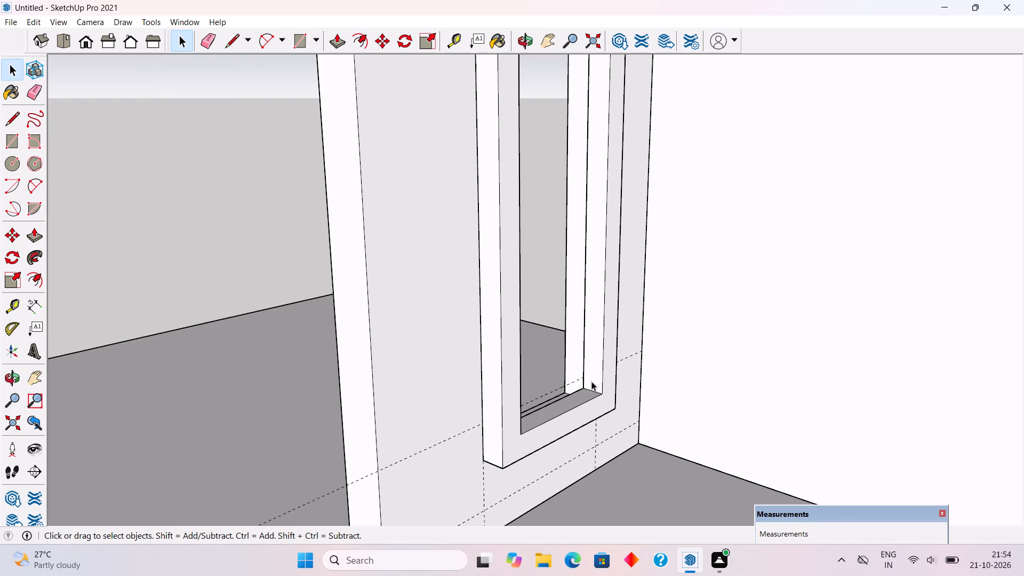
left_click(598, 394)
key("m")
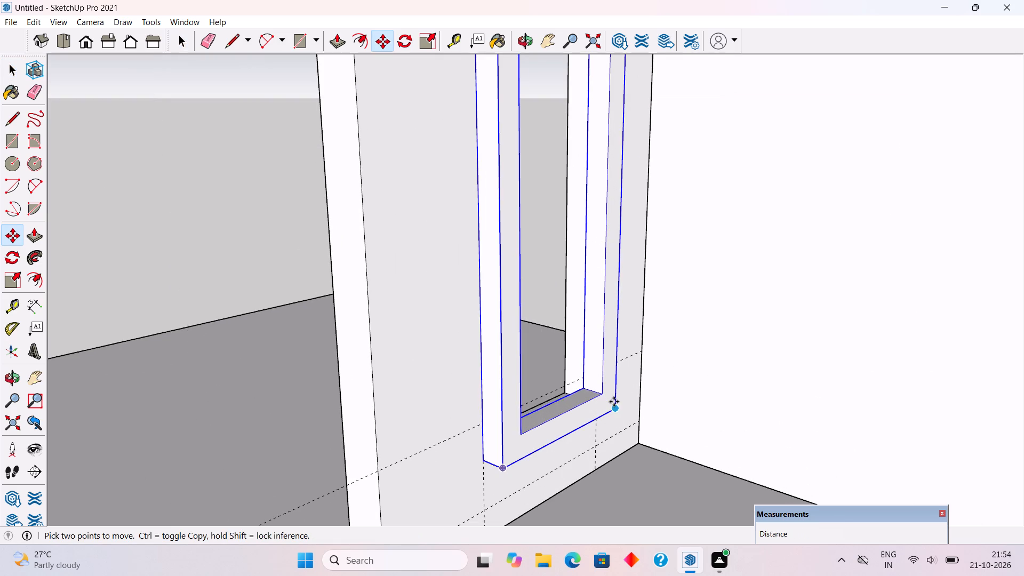
left_click(618, 407)
left_click(596, 398)
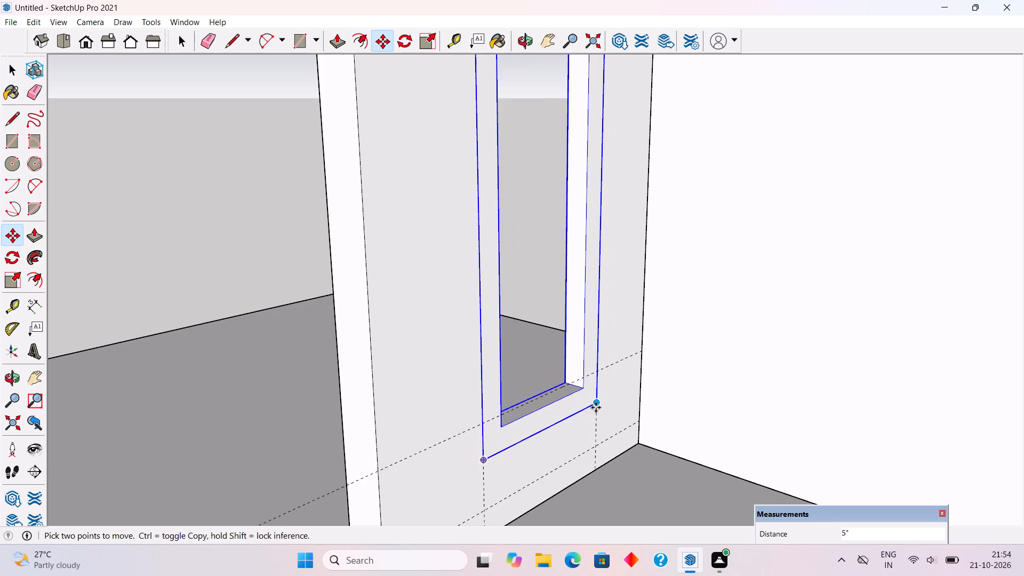
Move the window frame group a further 1" into the wall from its lower outer corner.
scroll(596, 407, "up", 5)
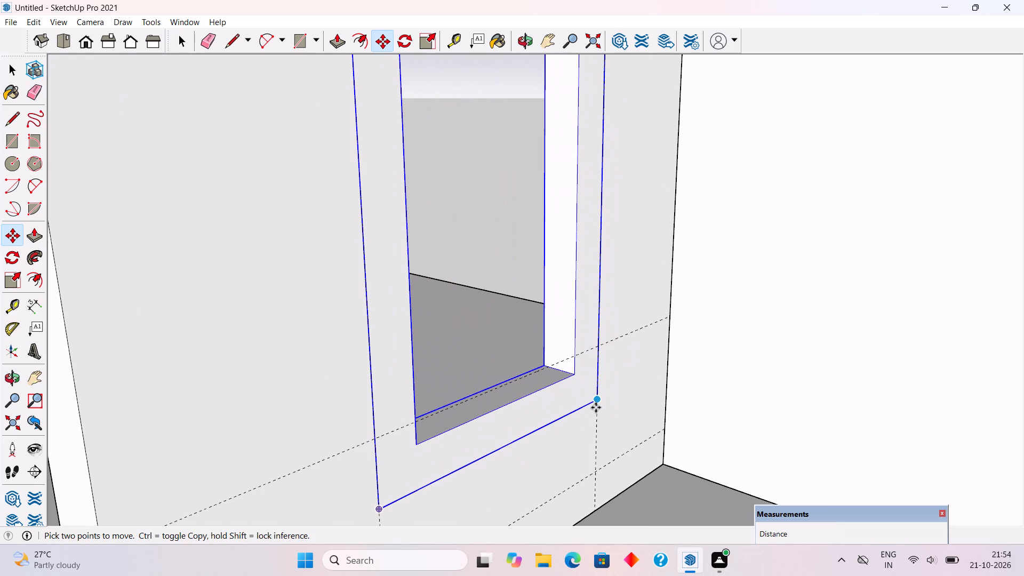
left_click(596, 407)
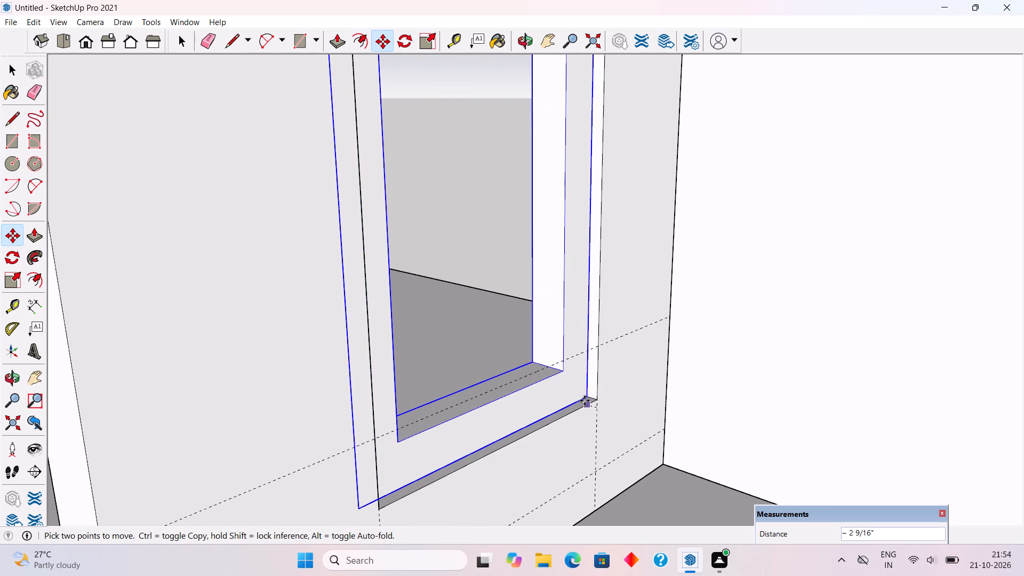
key("space")
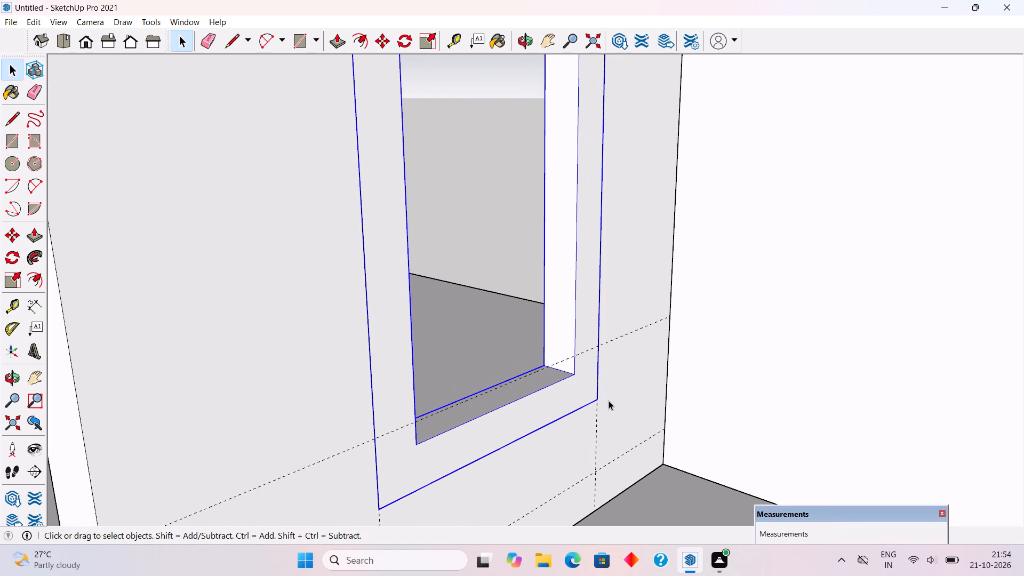
key("m")
left_click(601, 401)
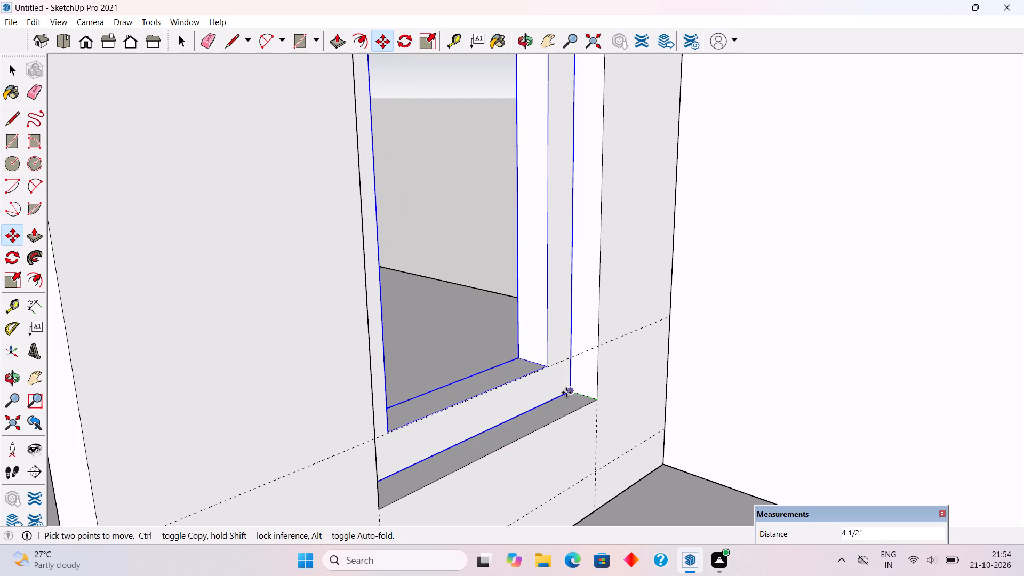
type("1\"")
key("Return")
key("space")
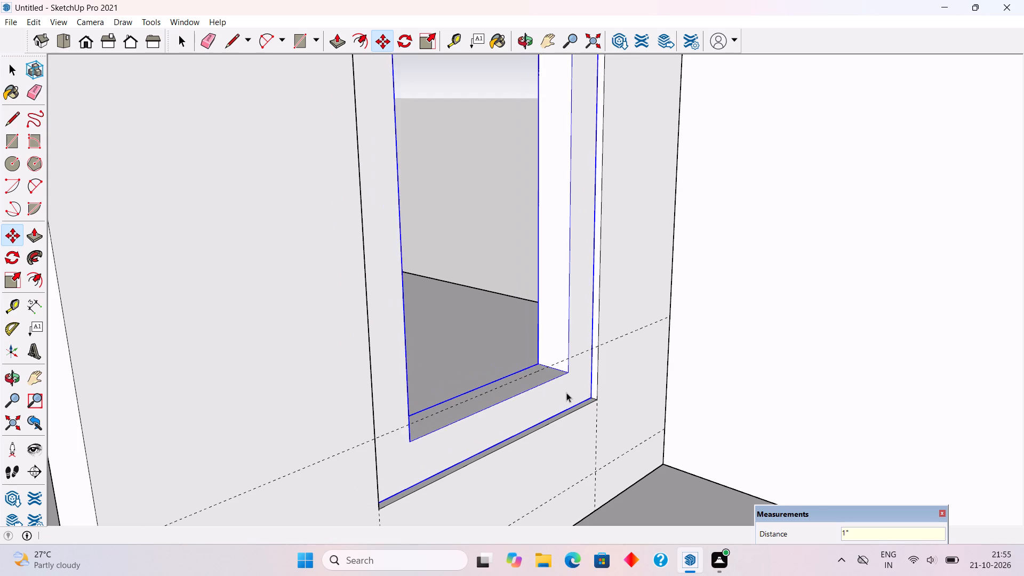
Draw a glass pane rectangle 2' 2" by about 5' 9 1/2" across the window frame's inner opening and group it.
scroll(566, 393, "down", 5)
left_click(526, 237)
scroll(531, 380, "down", 5)
middle_click_drag(490, 390, 359, 385)
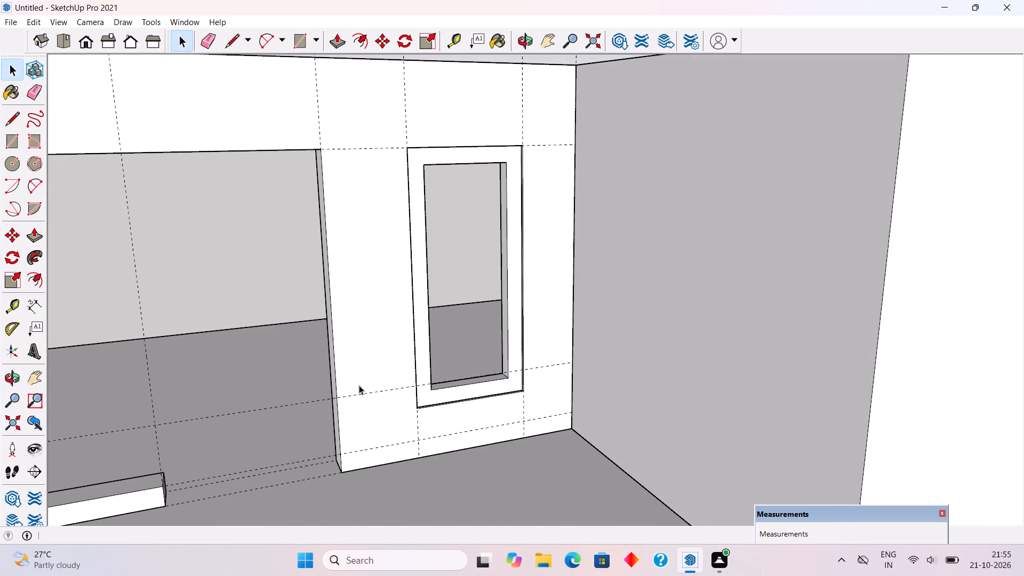
key("r")
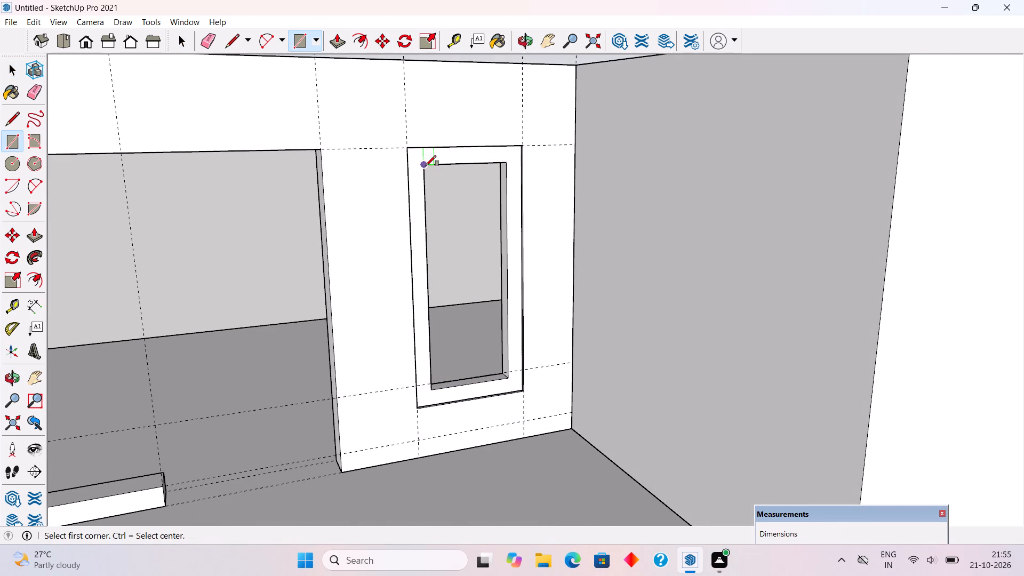
left_click(426, 166)
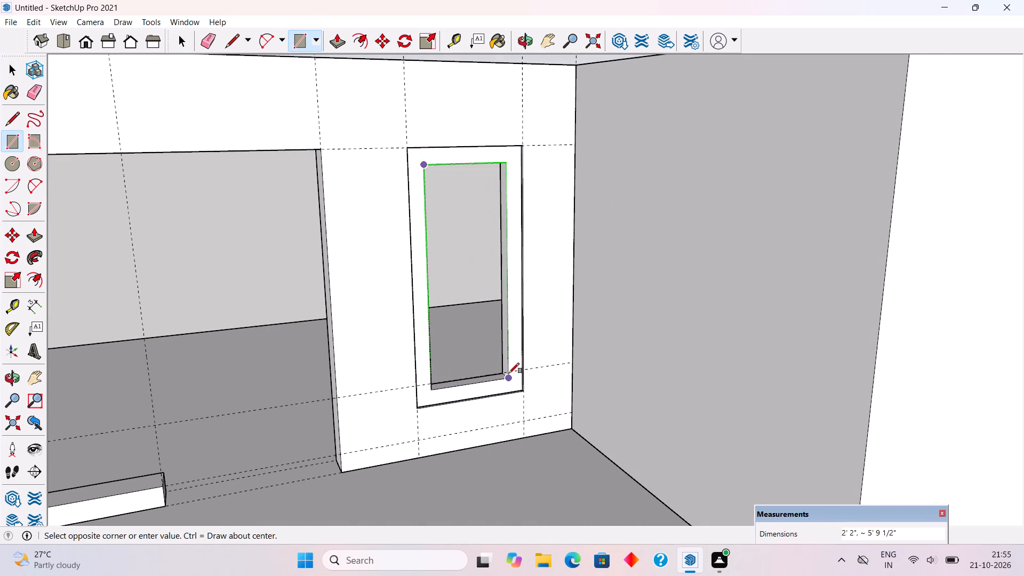
left_click(509, 373)
key("space")
triple_click(469, 299)
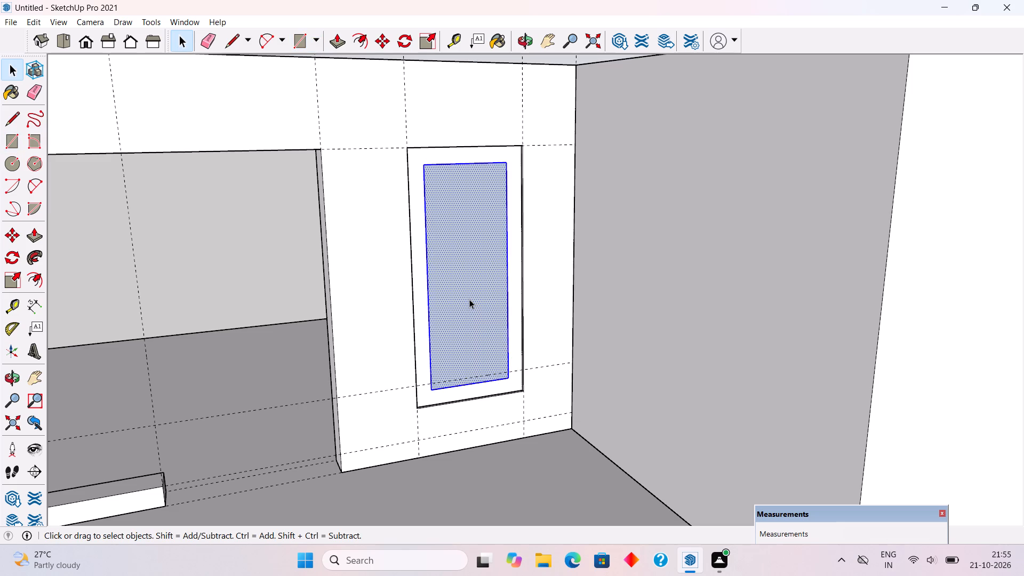
right_click(469, 299)
left_click(514, 408)
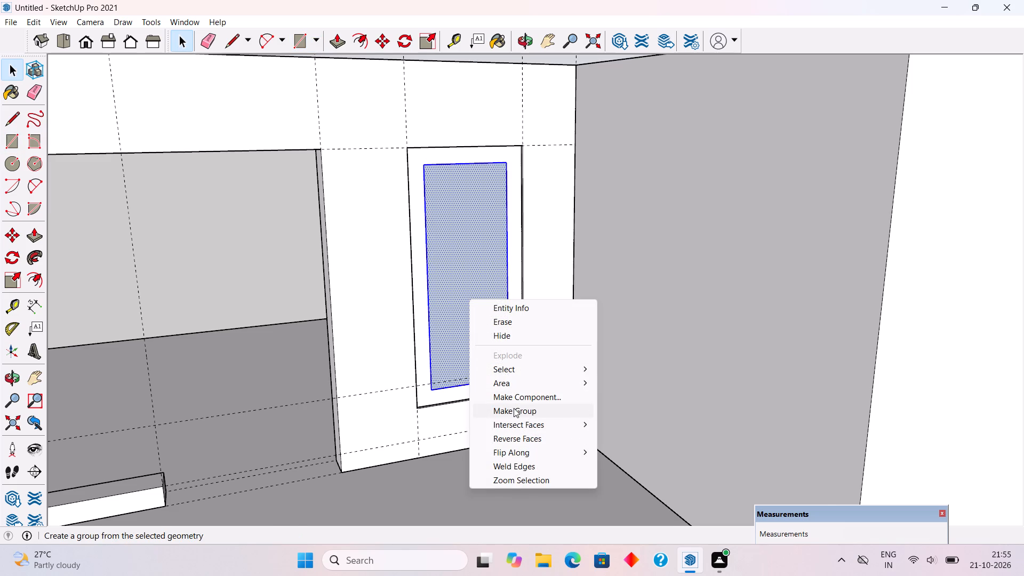
Draw a 4' by 8' rectangle over the full-height door part of the large opening, flush with the wall face.
scroll(514, 408, "down", 5)
left_click(363, 306)
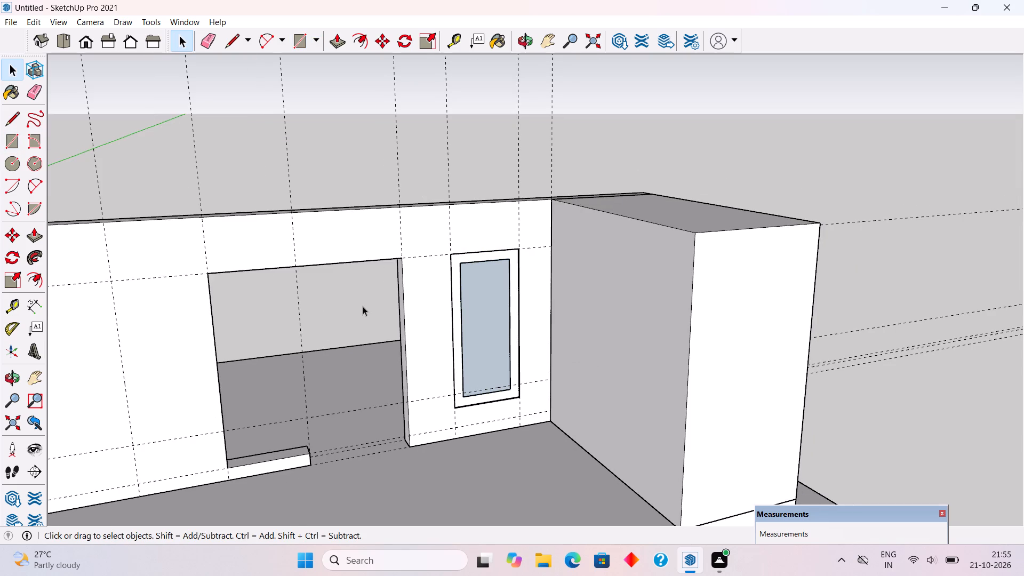
key("r")
left_click(298, 266)
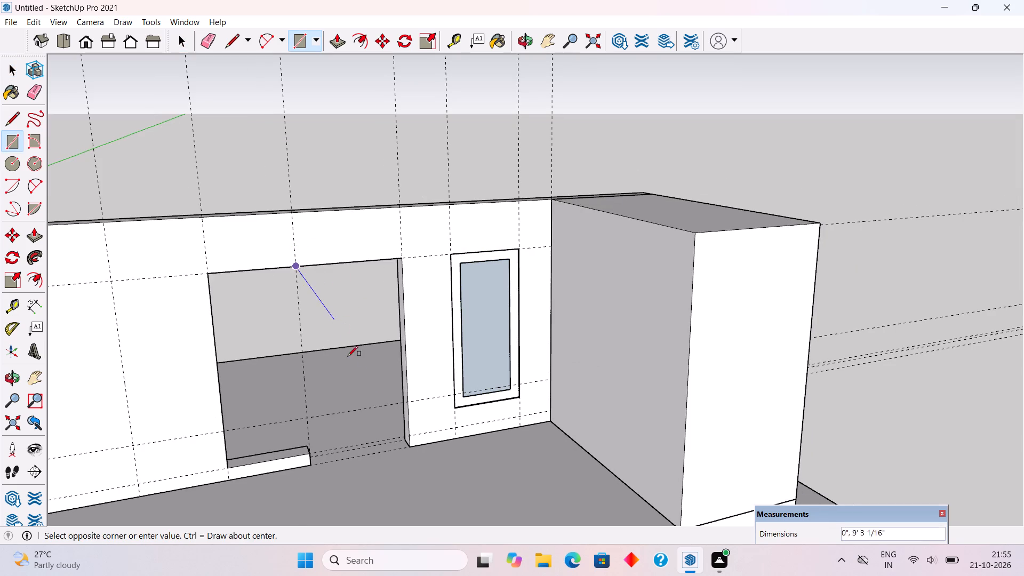
left_click(410, 447)
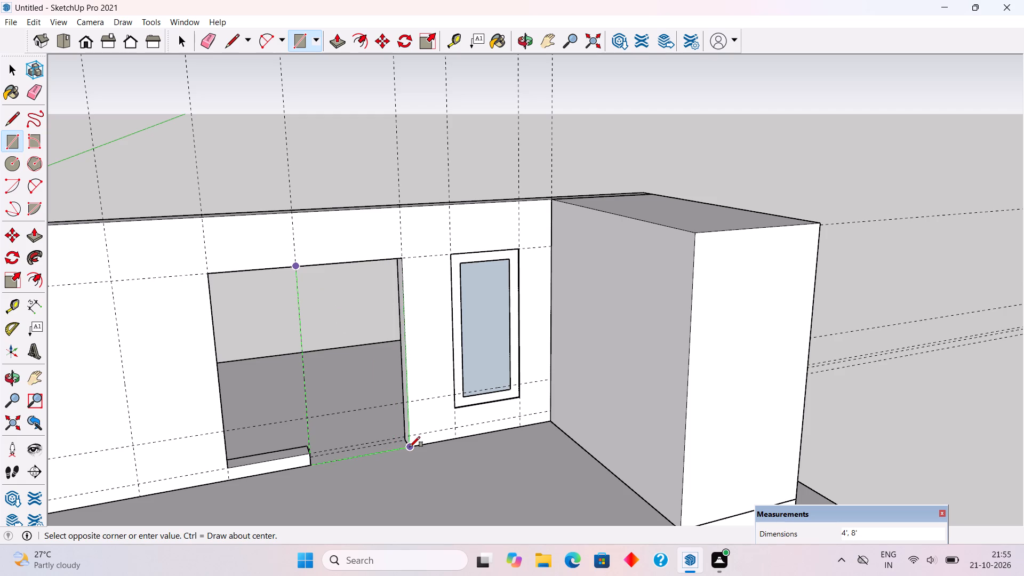
Offset the door rectangle's outline 3" inward and delete the inner face, leaving a frame outline.
key("f")
left_click(381, 444)
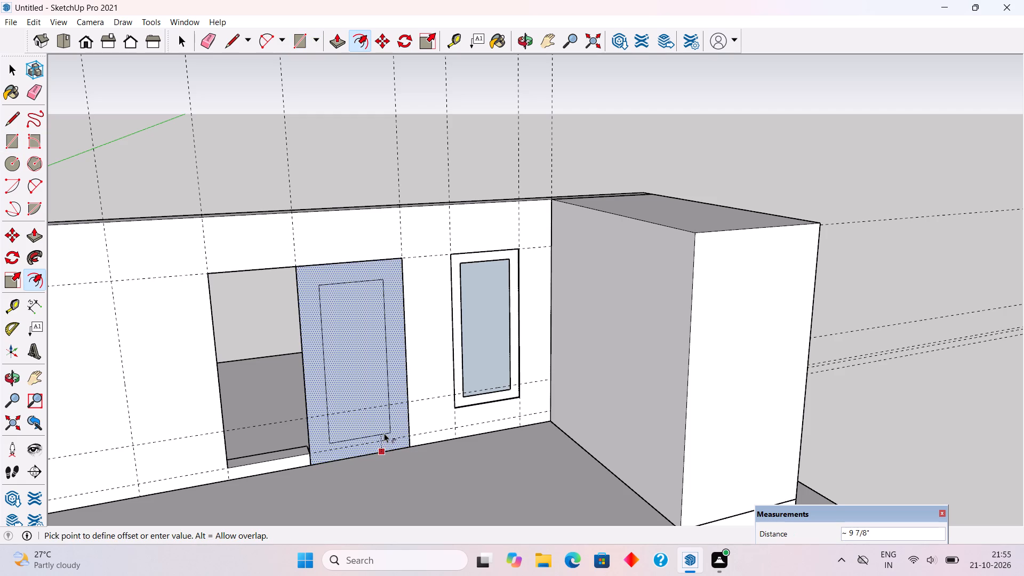
type("3\"")
key("Return")
key("space")
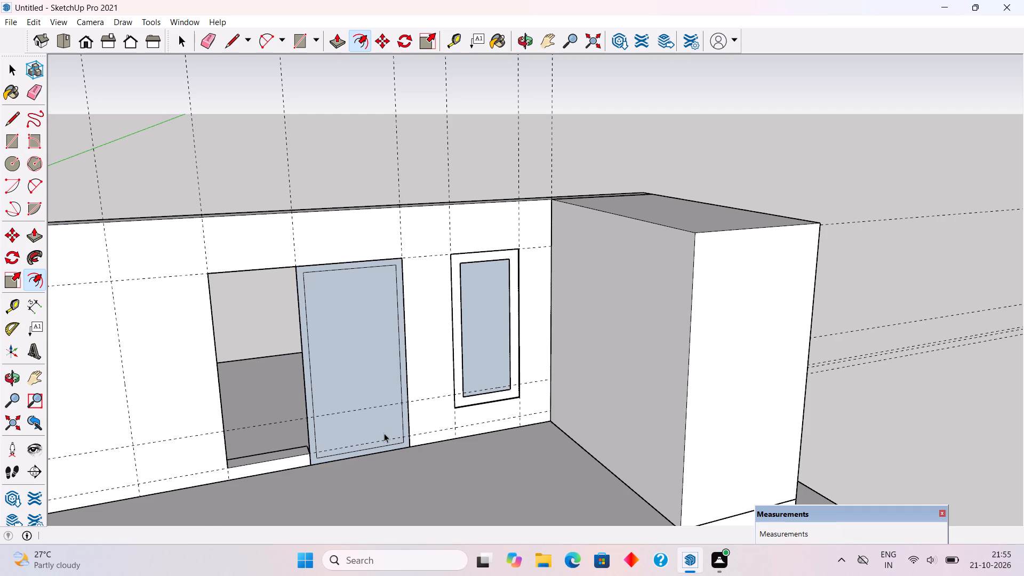
left_click(384, 433)
key("Delete")
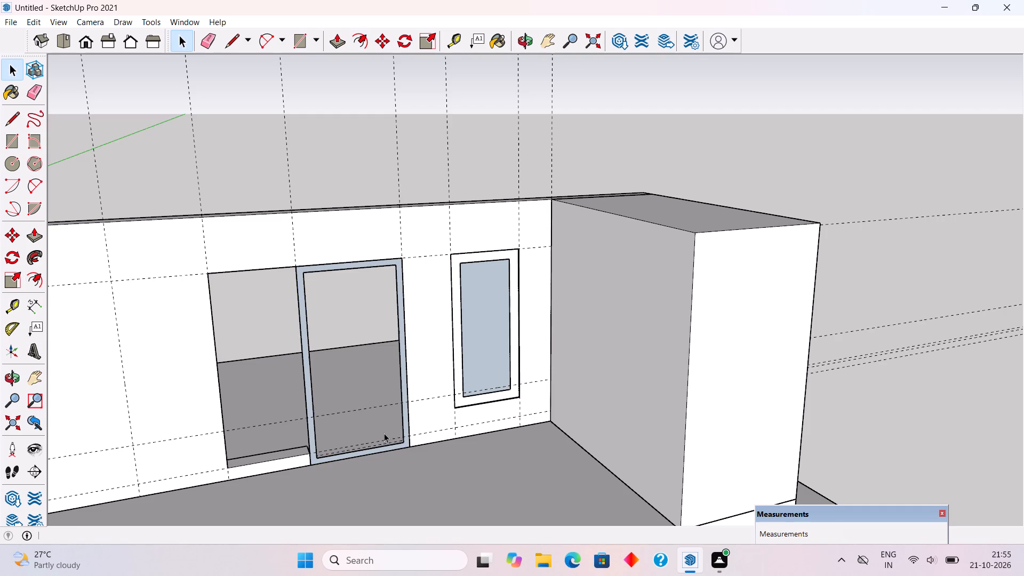
Pull the door frame face outward 3".
key("p")
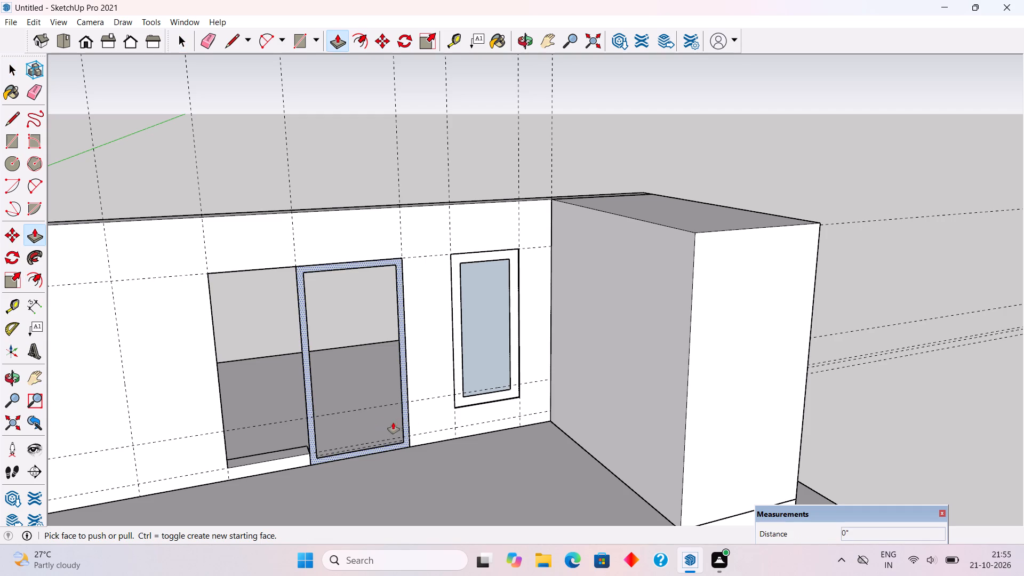
left_click(406, 424)
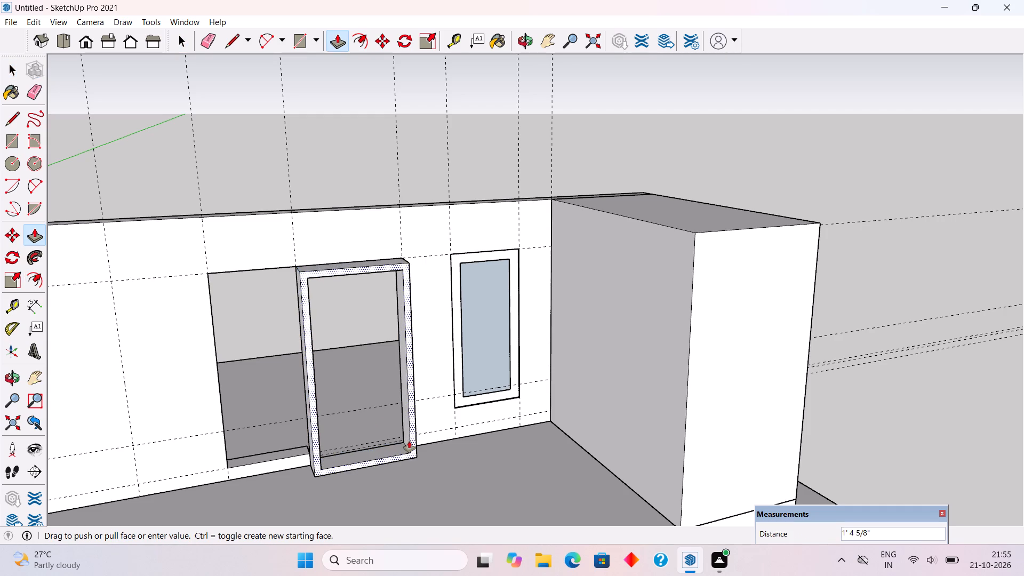
type("3\"")
key("Return")
key("space")
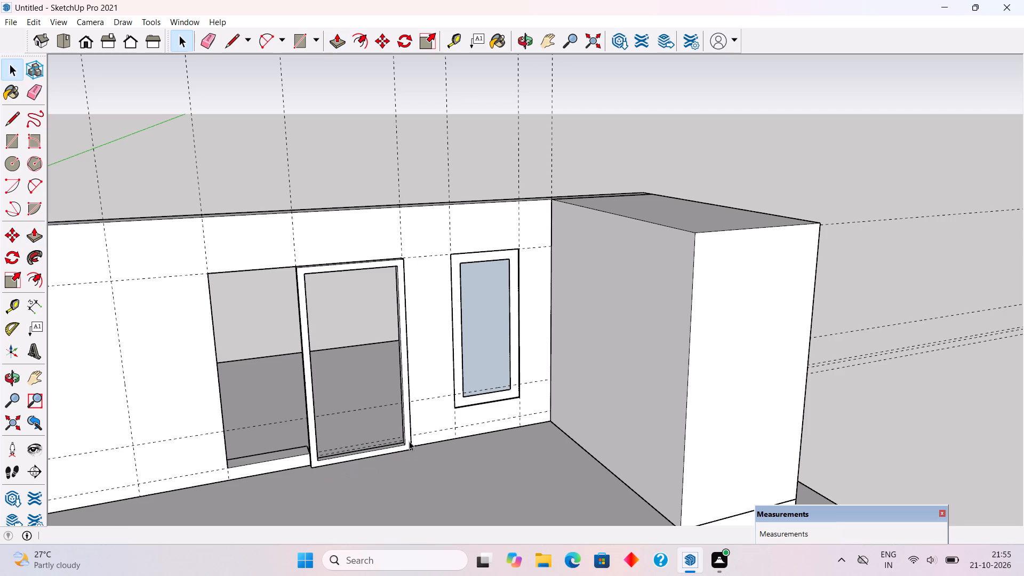
Pull the door frame's front face outward another 2".
left_click(409, 441)
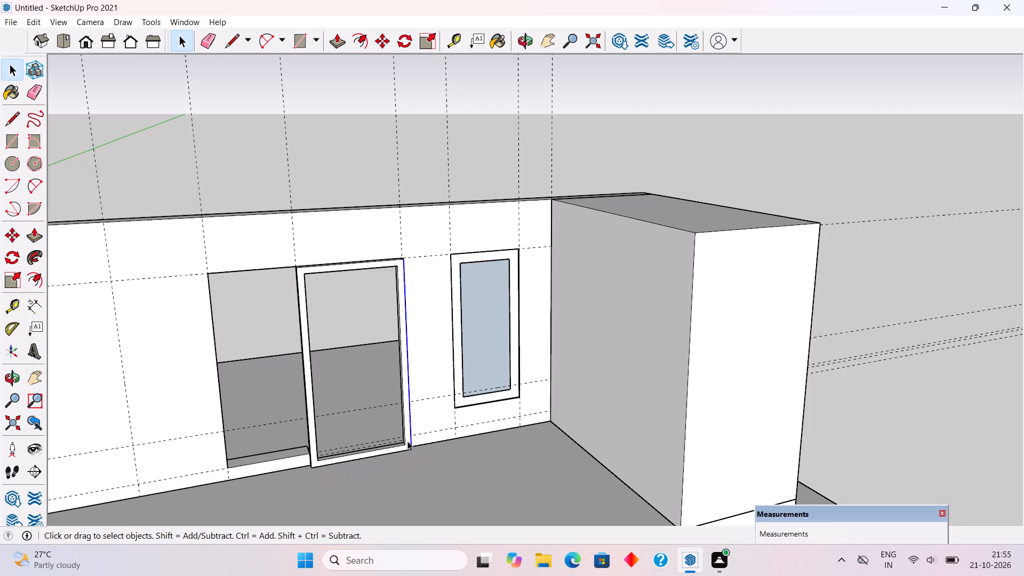
left_click(407, 444)
key("p")
left_click(407, 444)
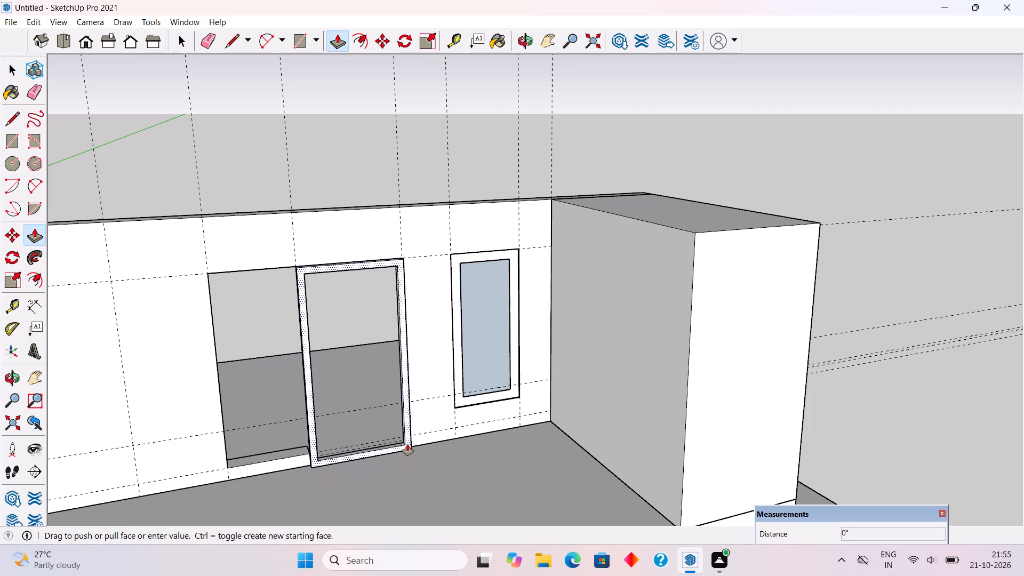
type("2\"")
key("Return")
key("space")
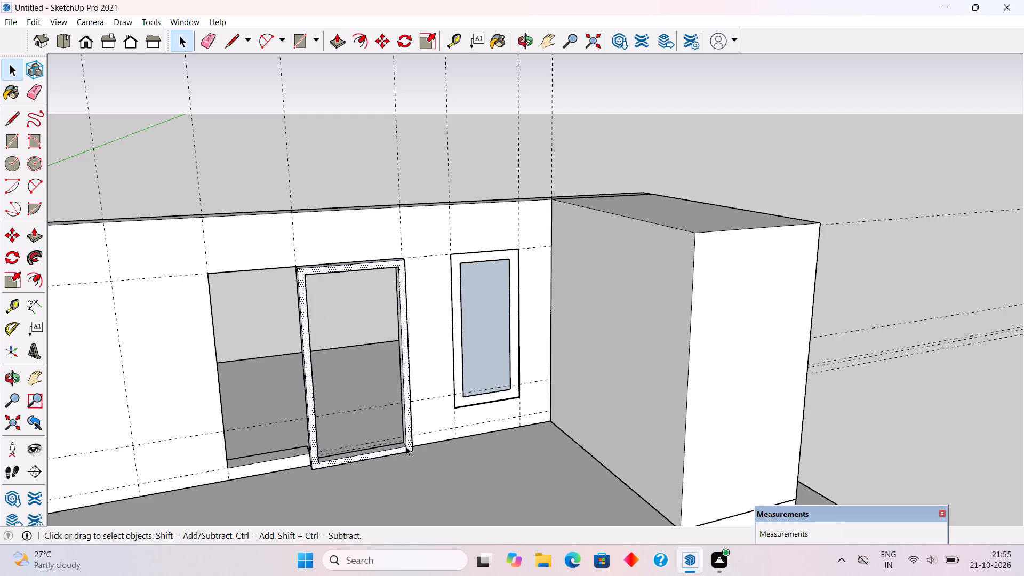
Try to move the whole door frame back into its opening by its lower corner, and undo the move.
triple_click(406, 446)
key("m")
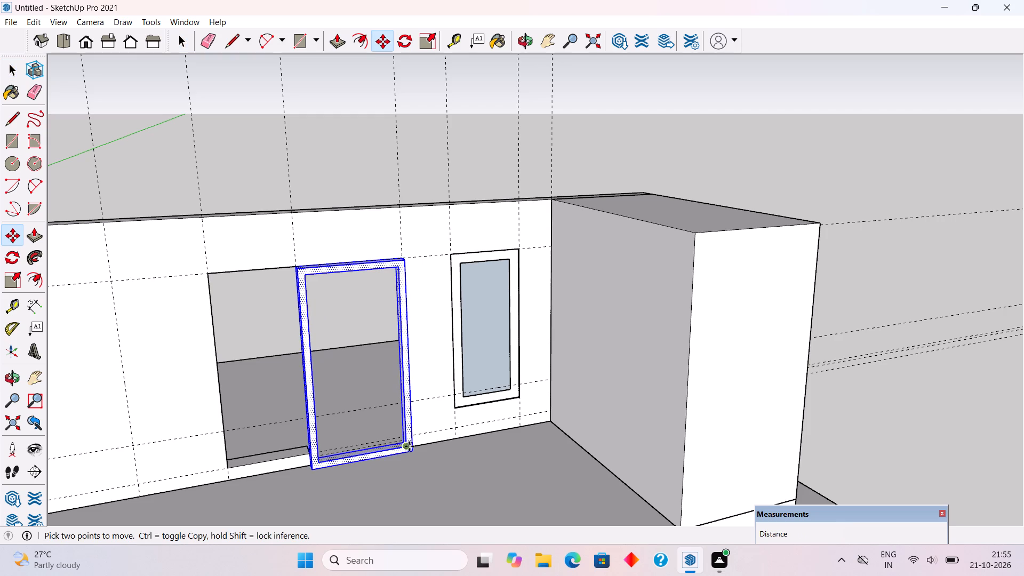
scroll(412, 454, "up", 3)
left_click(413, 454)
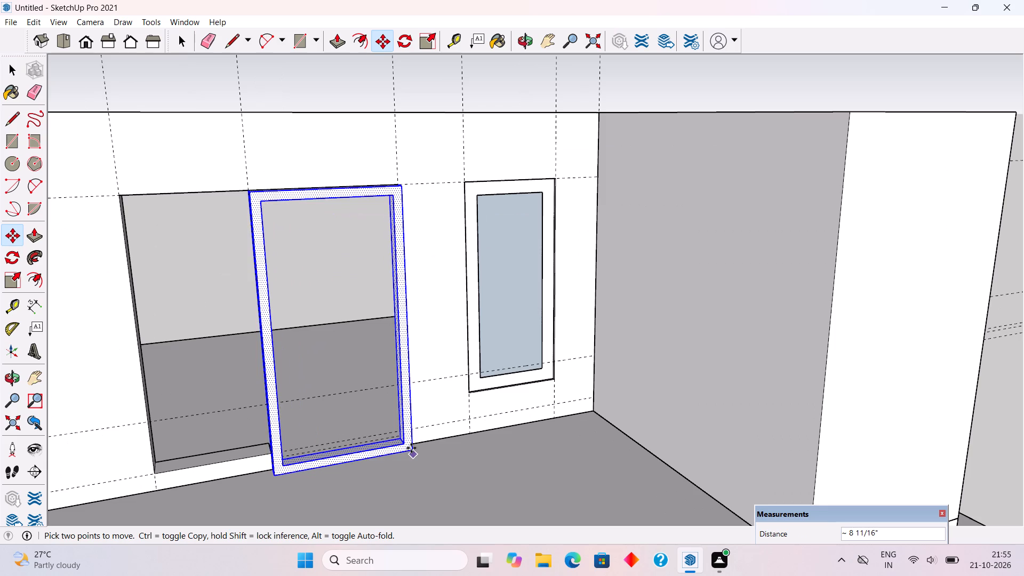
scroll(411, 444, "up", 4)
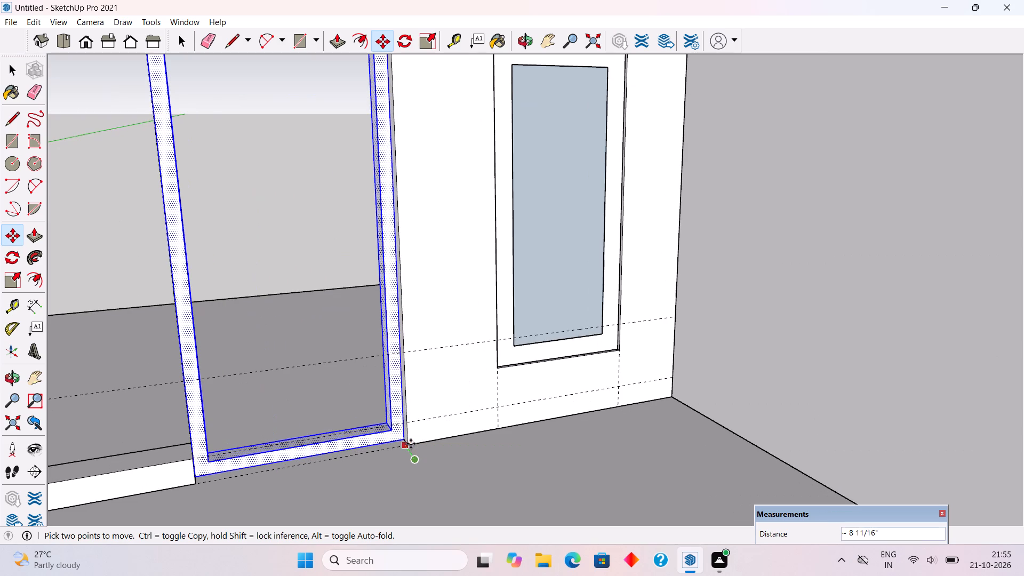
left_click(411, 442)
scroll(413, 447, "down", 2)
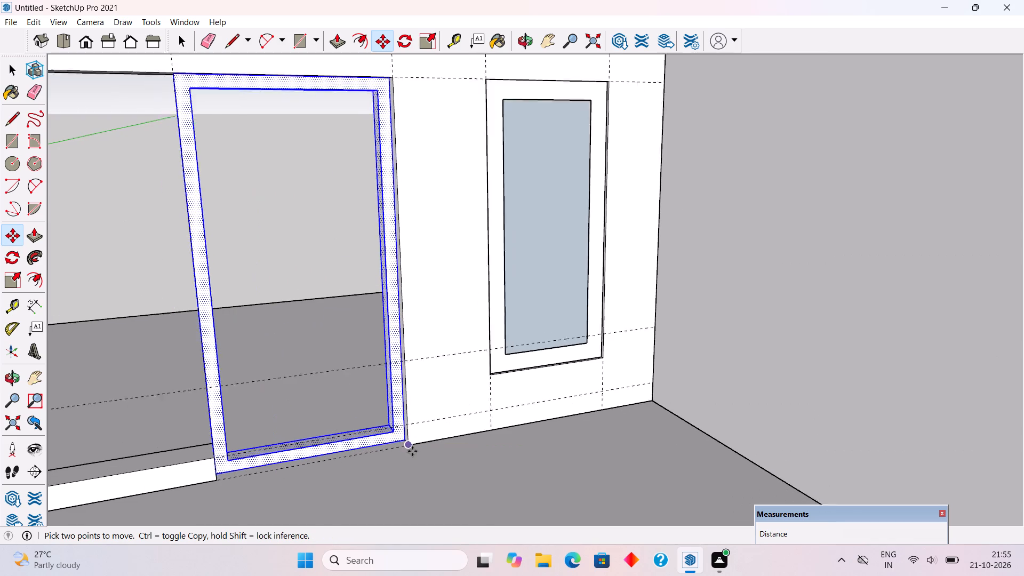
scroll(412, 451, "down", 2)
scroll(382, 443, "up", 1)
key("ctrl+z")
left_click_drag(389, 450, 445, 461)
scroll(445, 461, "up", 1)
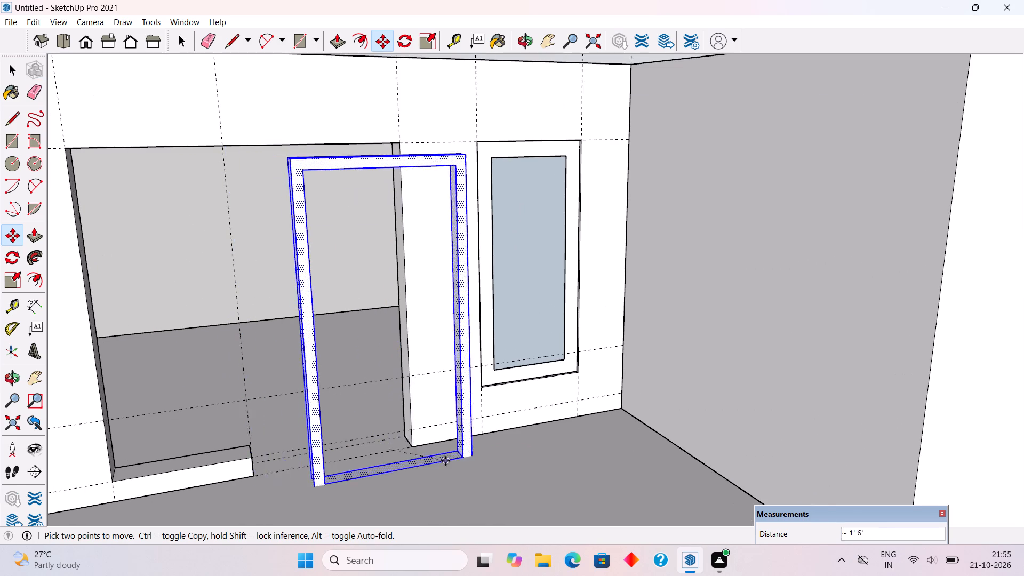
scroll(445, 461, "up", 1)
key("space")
Move the door frame 5" back into its opening, so its lower front corner meets the wall face.
scroll(425, 451, "up", 5)
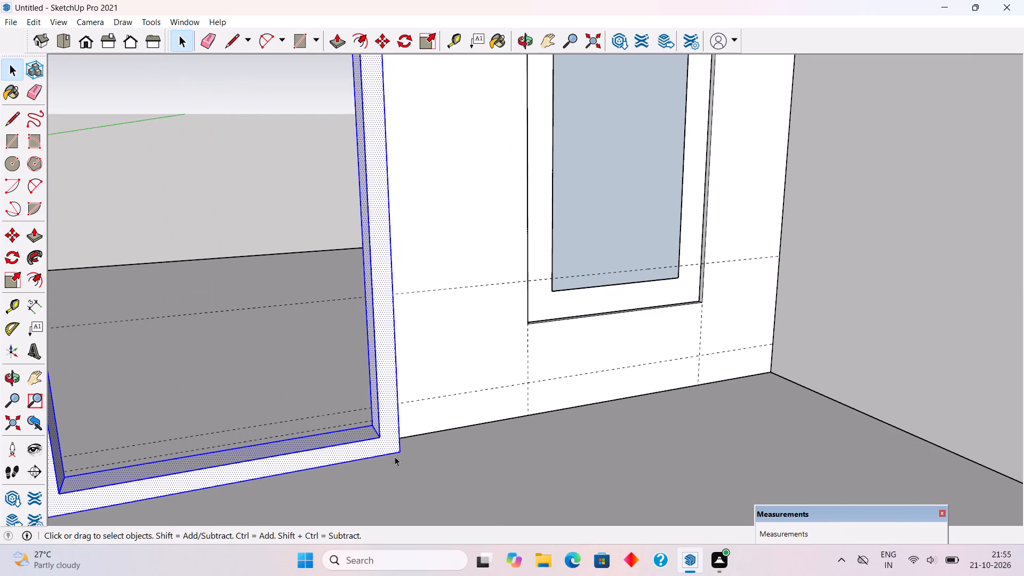
key("m")
left_click(403, 454)
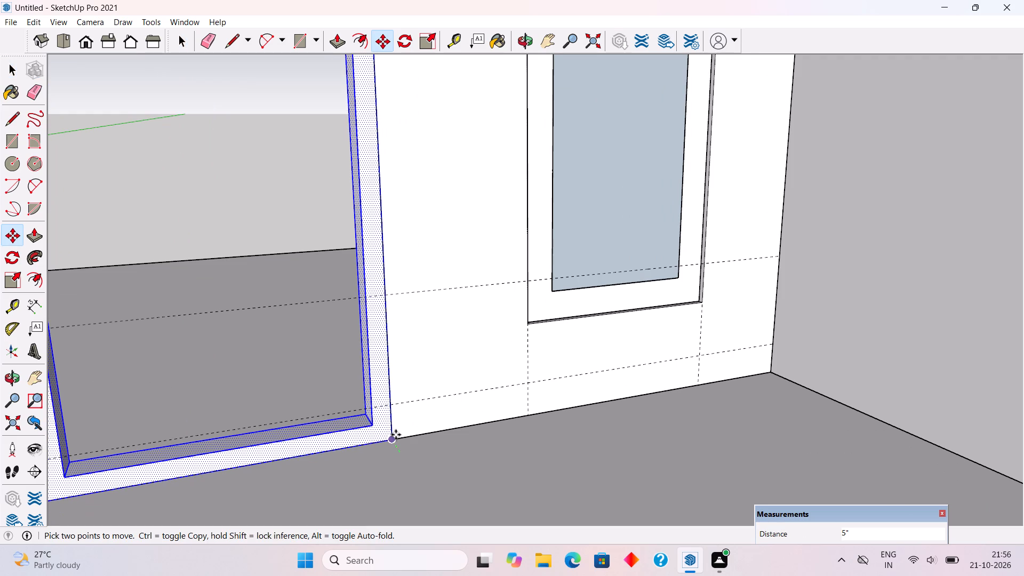
left_click(395, 434)
scroll(373, 439, "up", 16)
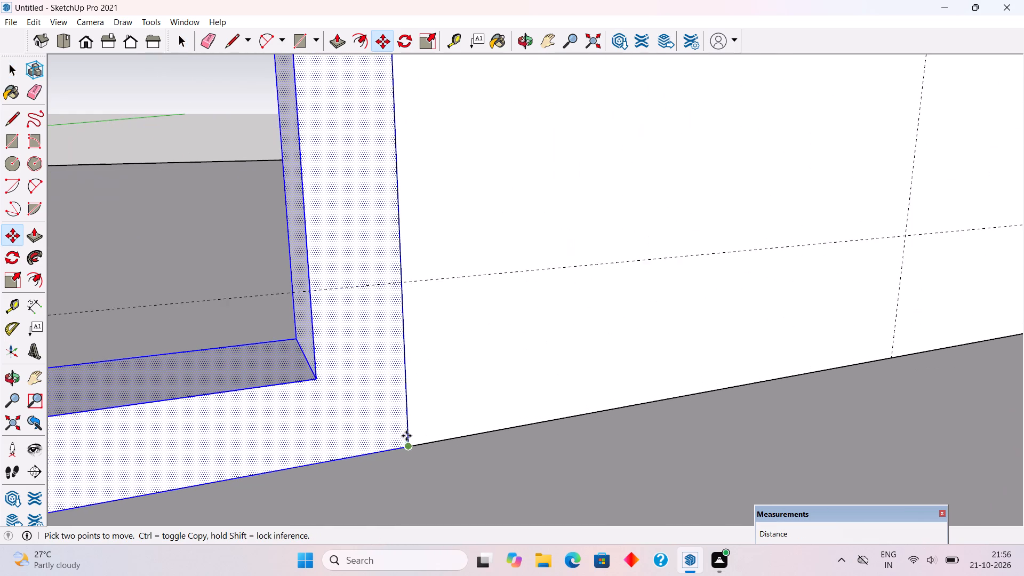
Move the whole door frame another 1" back into its opening from its lower front corner.
left_click(407, 448)
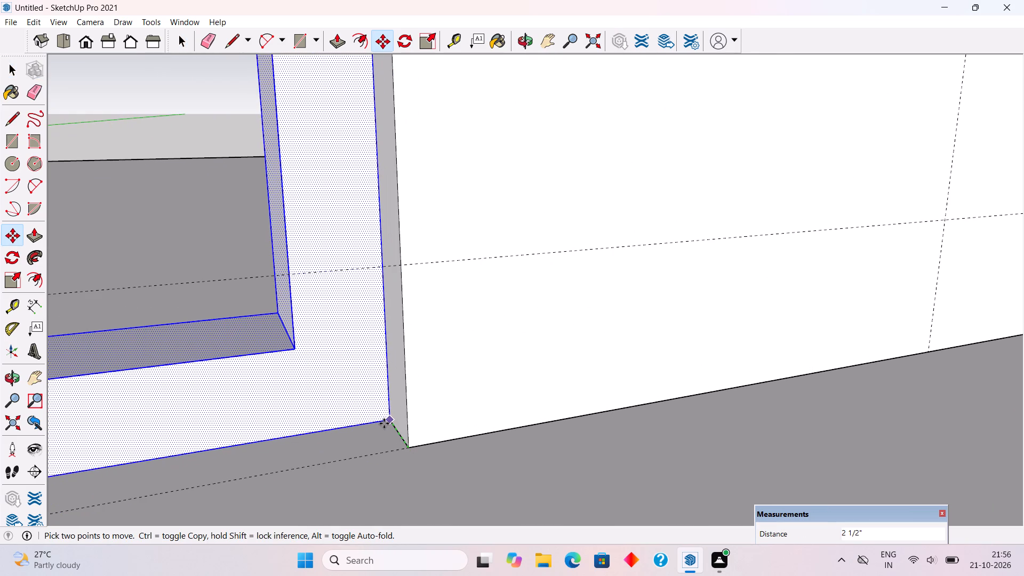
type("1\"")
key("Return")
key("space")
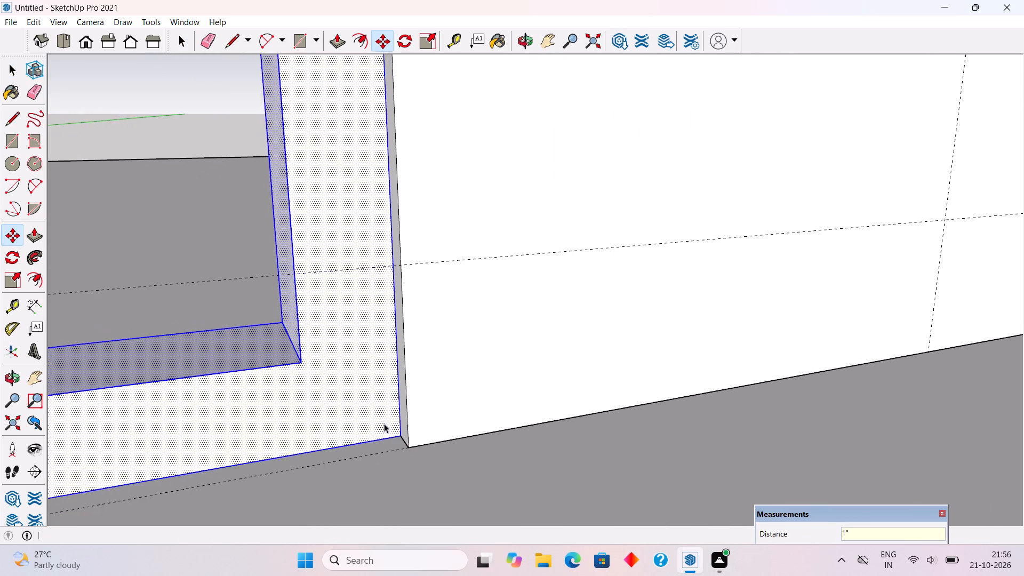
scroll(384, 423, "down", 6)
scroll(384, 423, "down", 20)
scroll(384, 423, "down", 2)
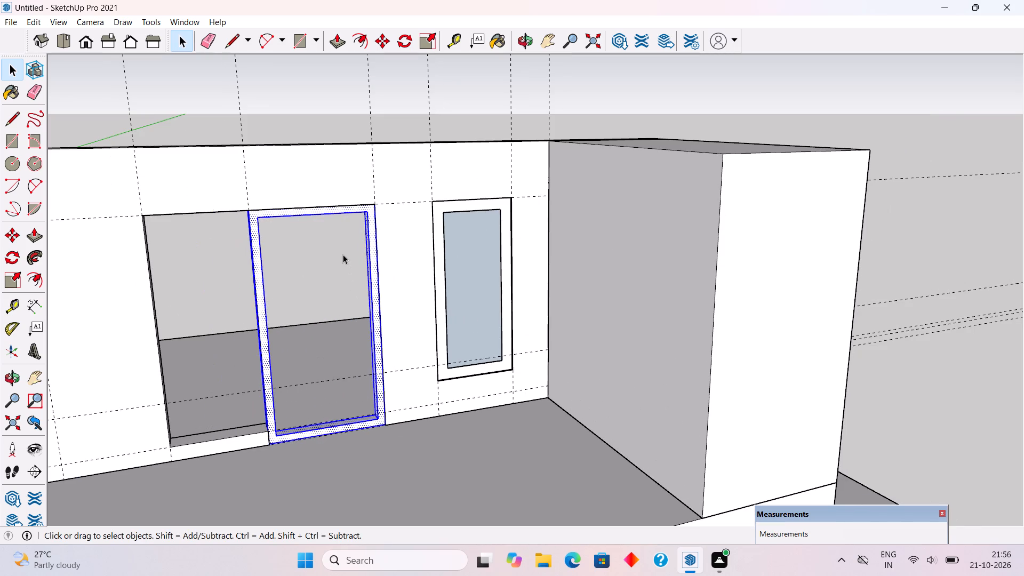
left_click(343, 254)
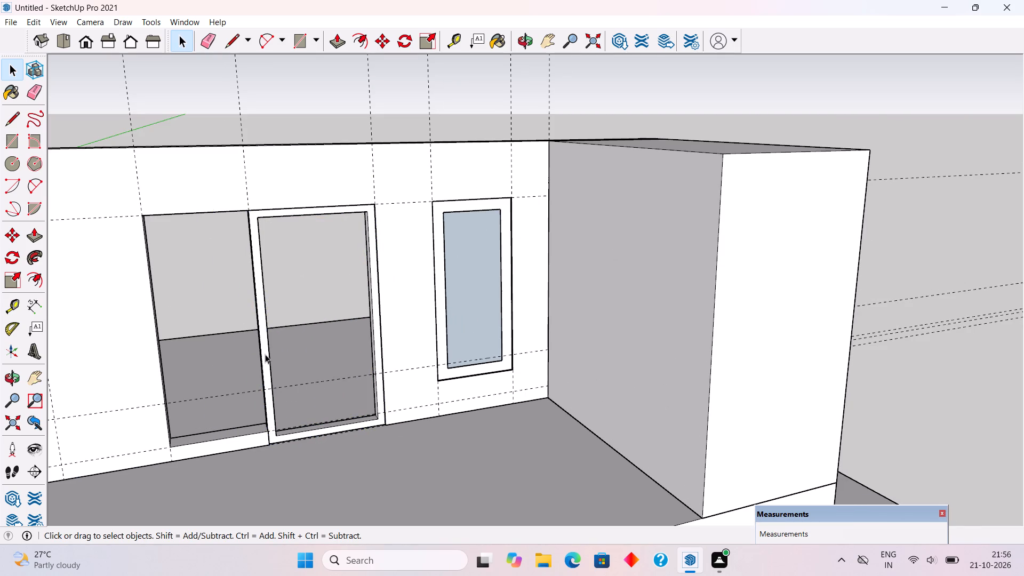
Select the entire door frame from the other side of the wall and make it a group.
middle_click_drag(366, 452, 937, 382)
scroll(652, 483, "up", 2)
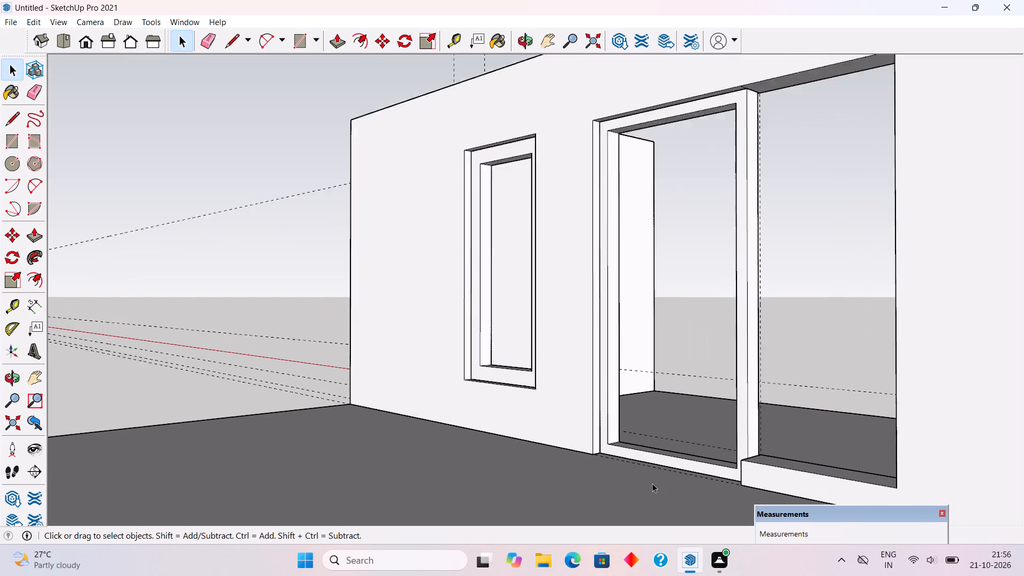
scroll(652, 483, "up", 2)
triple_click(691, 459)
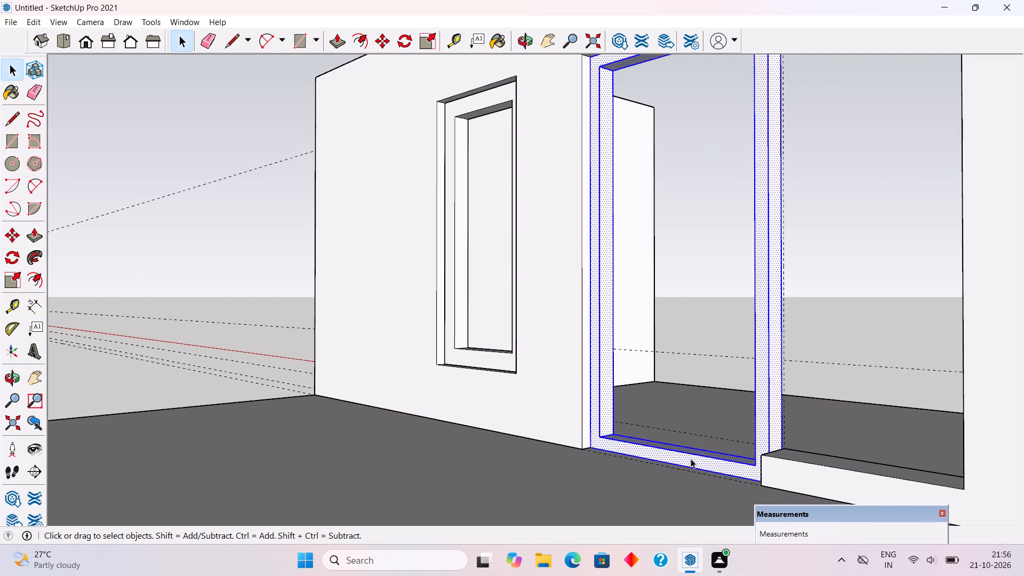
right_click(691, 459)
left_click(737, 367)
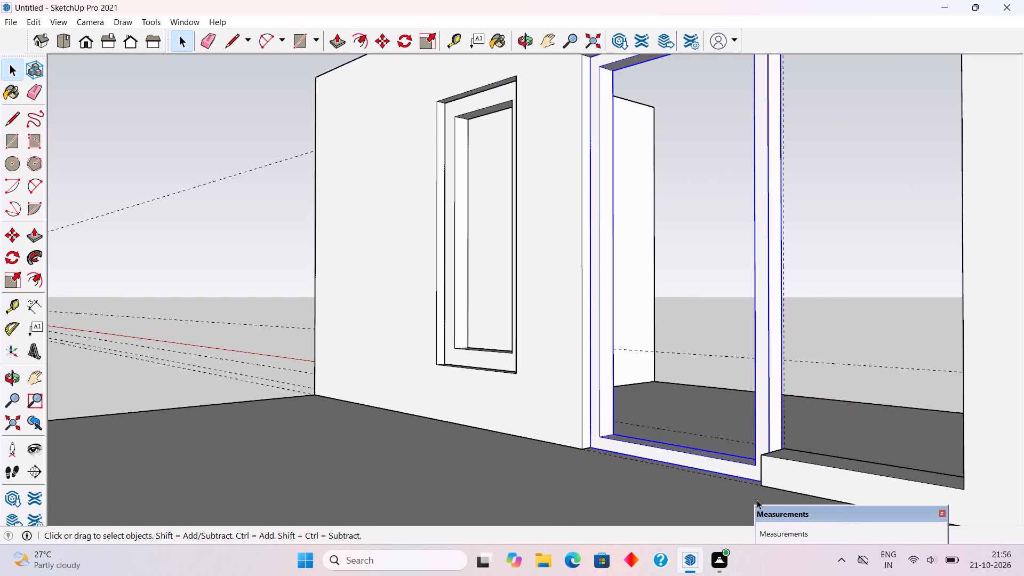
Inside the door frame group, pull the rear face out 3" so it meets the wall's face.
triple_click(751, 466)
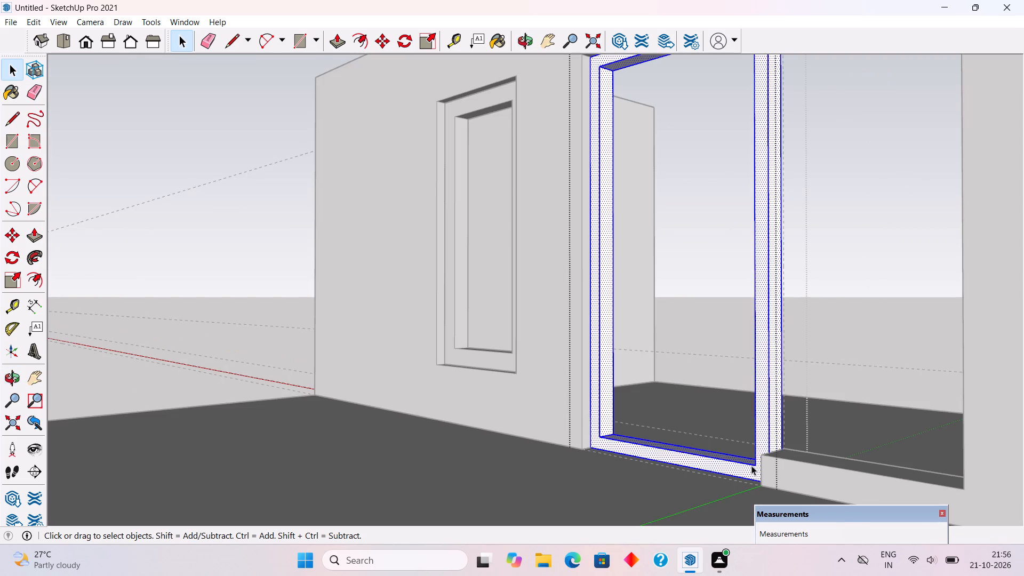
key("p")
left_click(754, 470)
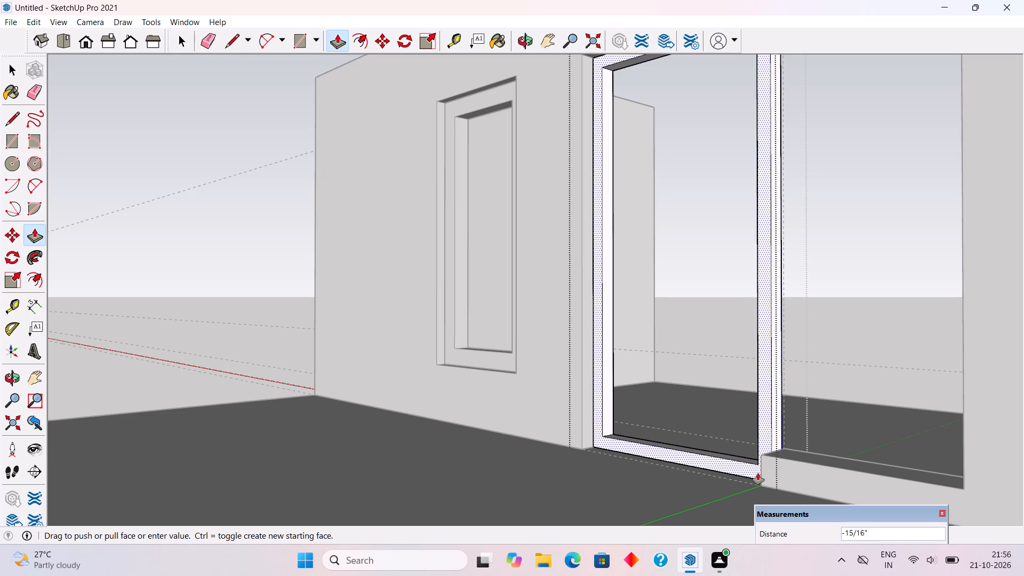
left_click(761, 475)
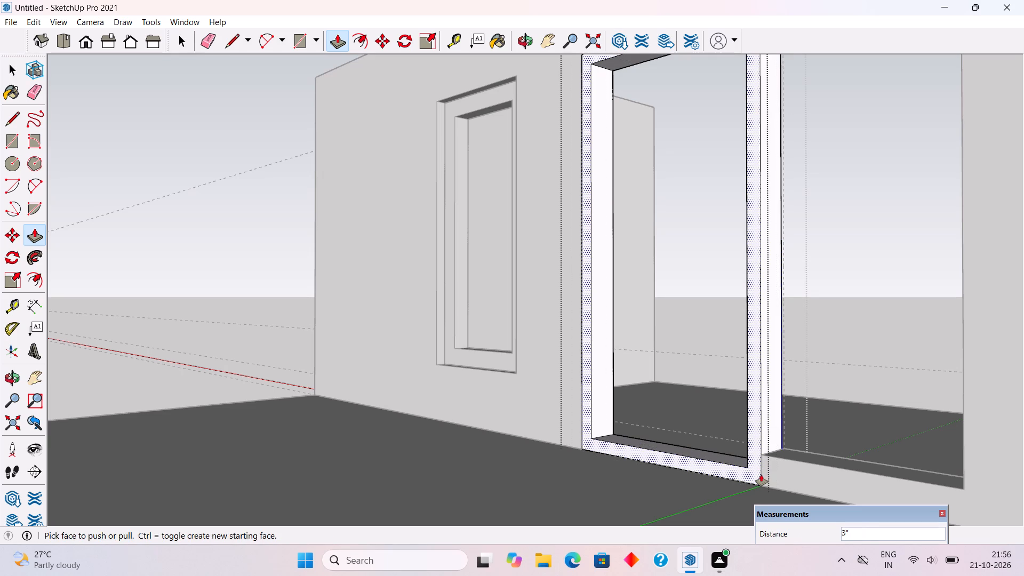
key("space")
scroll(761, 475, "down", 9)
left_click(820, 337)
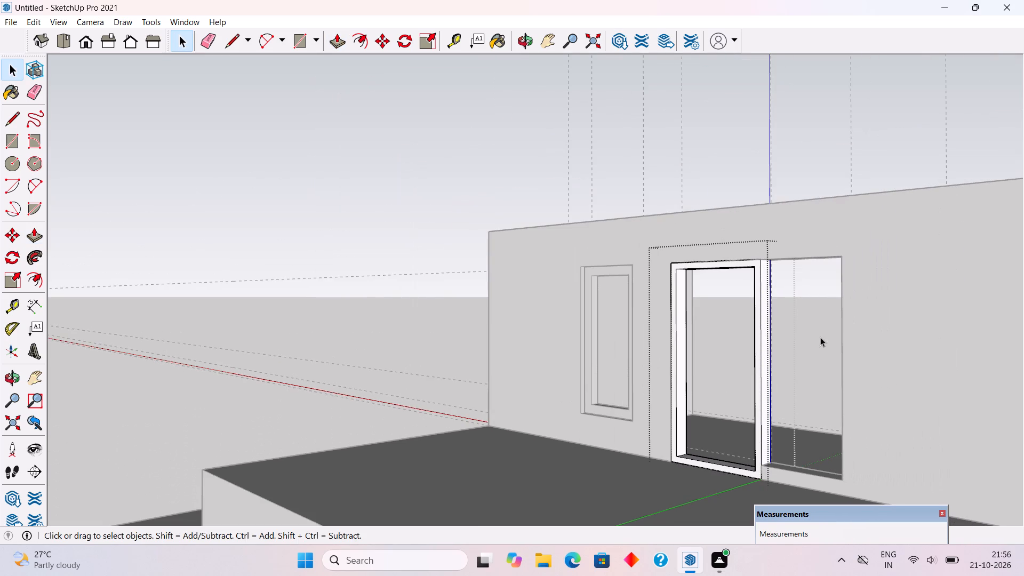
Draw a 3' 6" by 7' 6" rectangle filling the inside of the door frame, corner to corner.
middle_click_drag(918, 446, 369, 493)
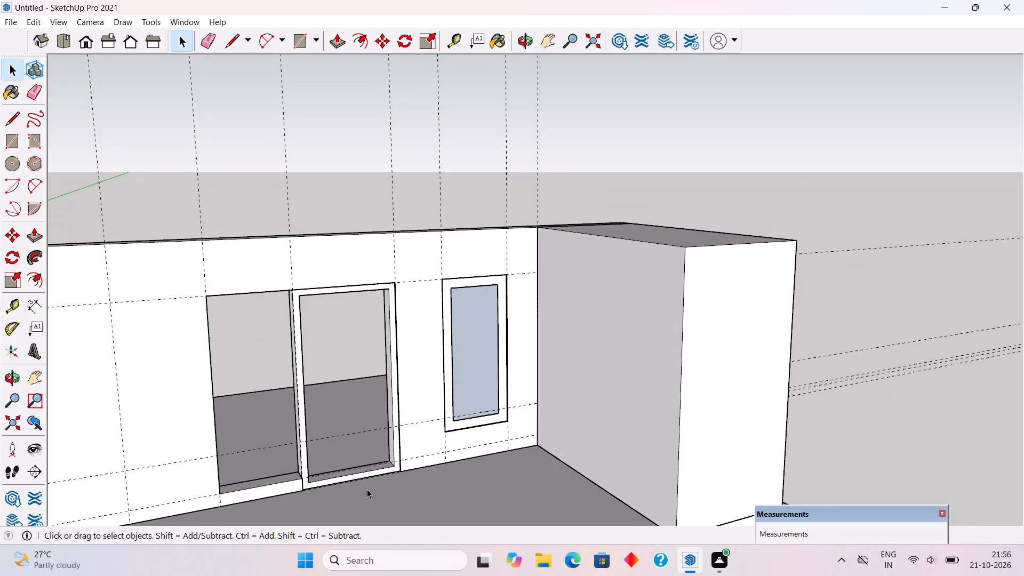
key("r")
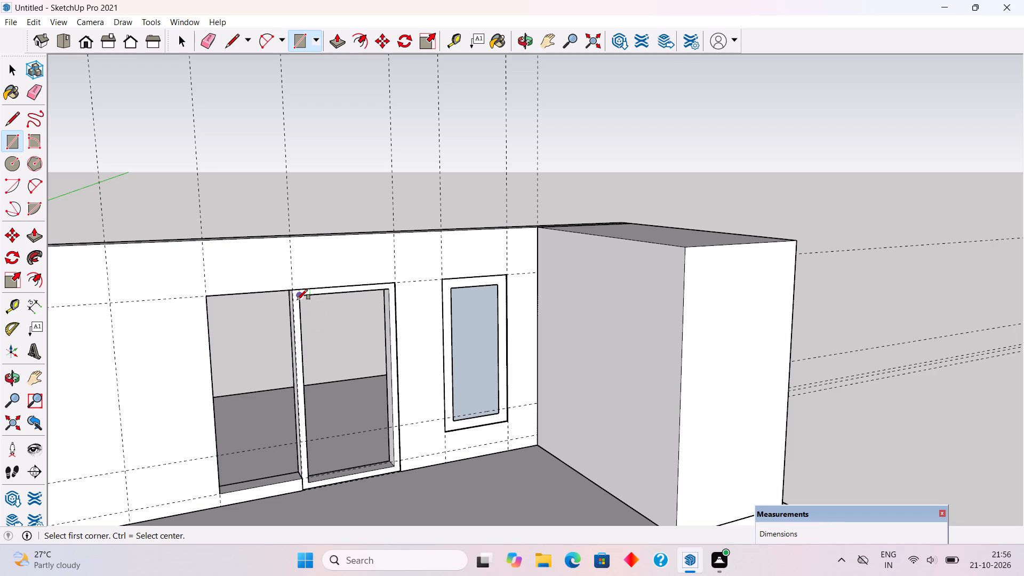
left_click(297, 300)
left_click(393, 471)
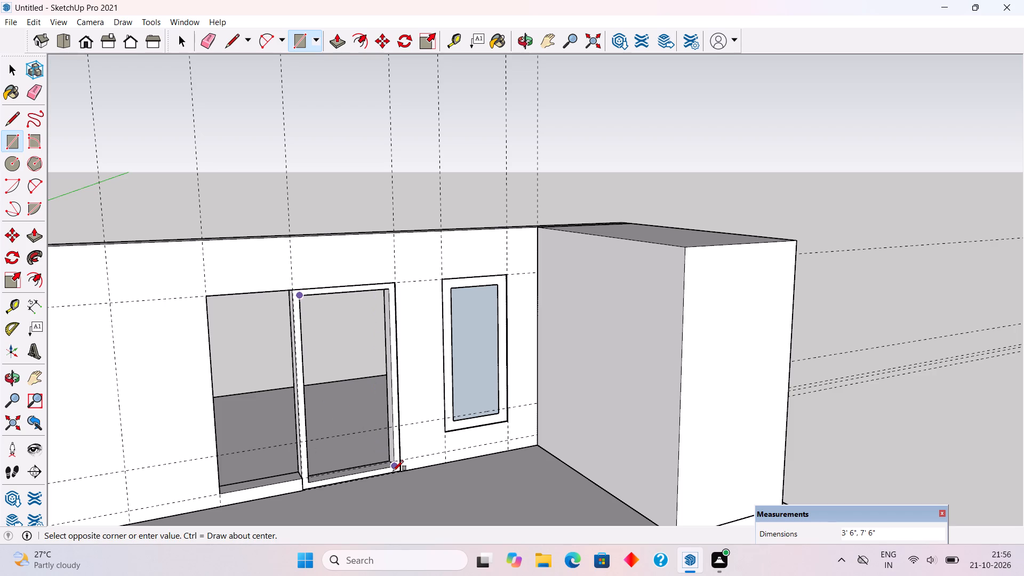
Pull the door panel rectangle outward 2" to give it thickness.
key("p")
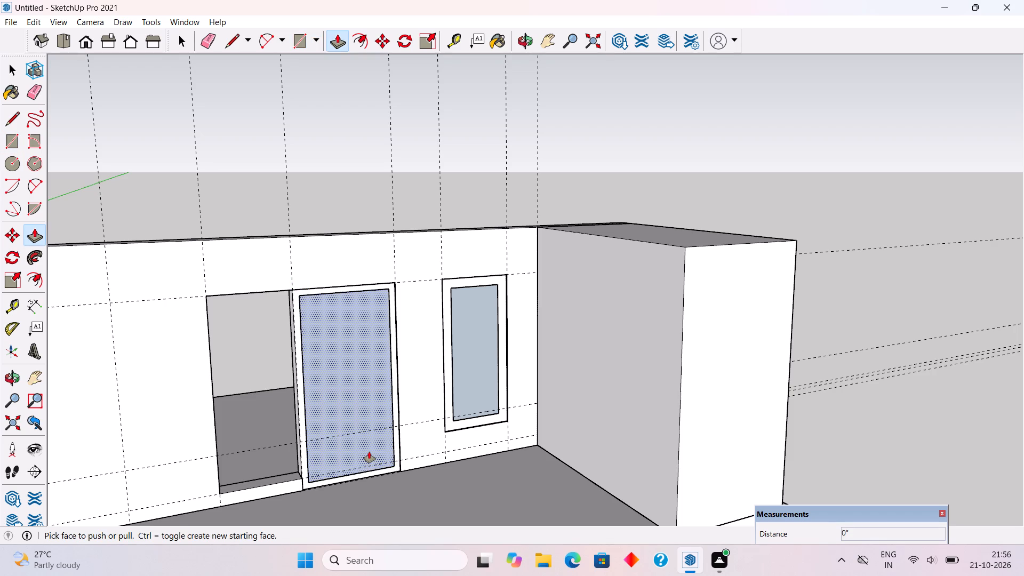
left_click(369, 452)
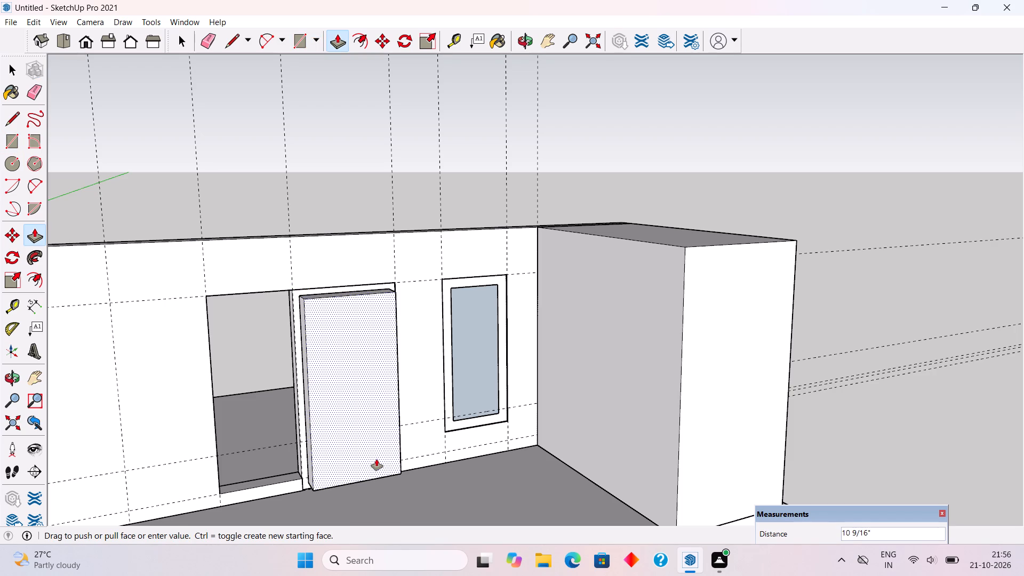
type("2\"")
key("Return")
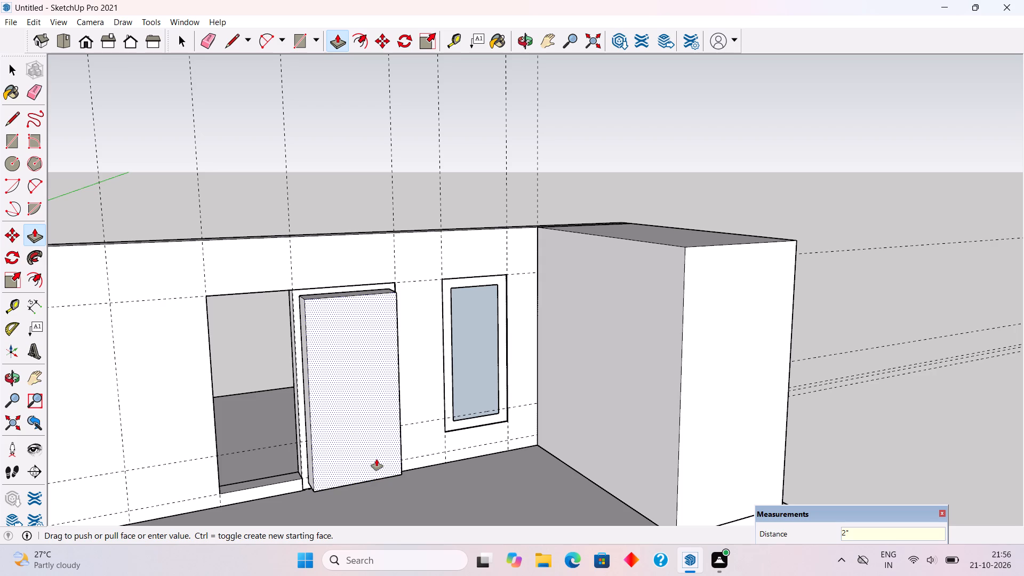
key("space")
Select the whole door panel and make it a group.
triple_click(369, 449)
right_click(369, 449)
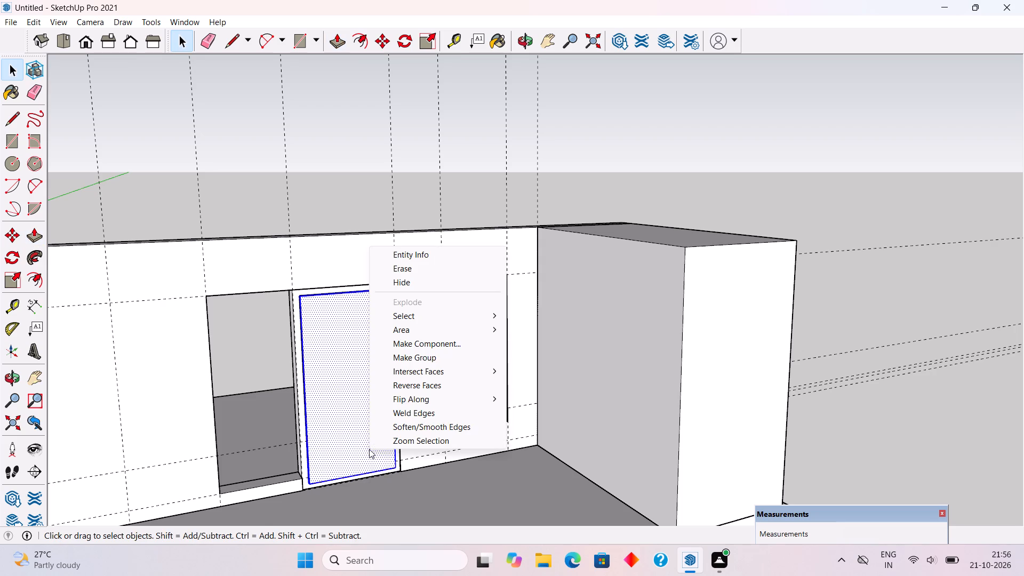
left_click(419, 353)
Move the door panel 2" back by its lower front corner, flush with the frame's front face.
scroll(286, 500, "up", 7)
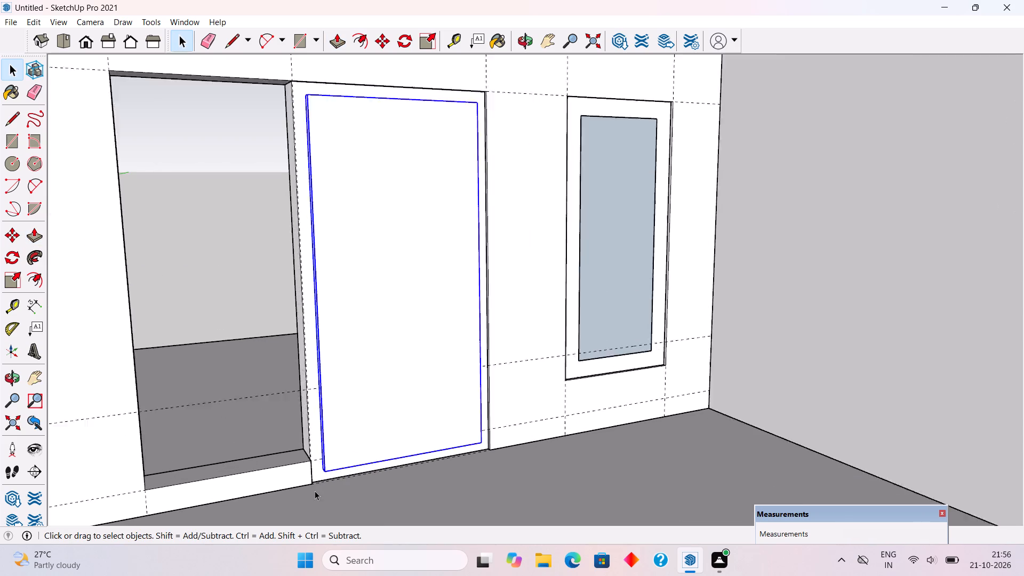
scroll(315, 491, "up", 6)
middle_click_drag(349, 477, 377, 477)
key("m")
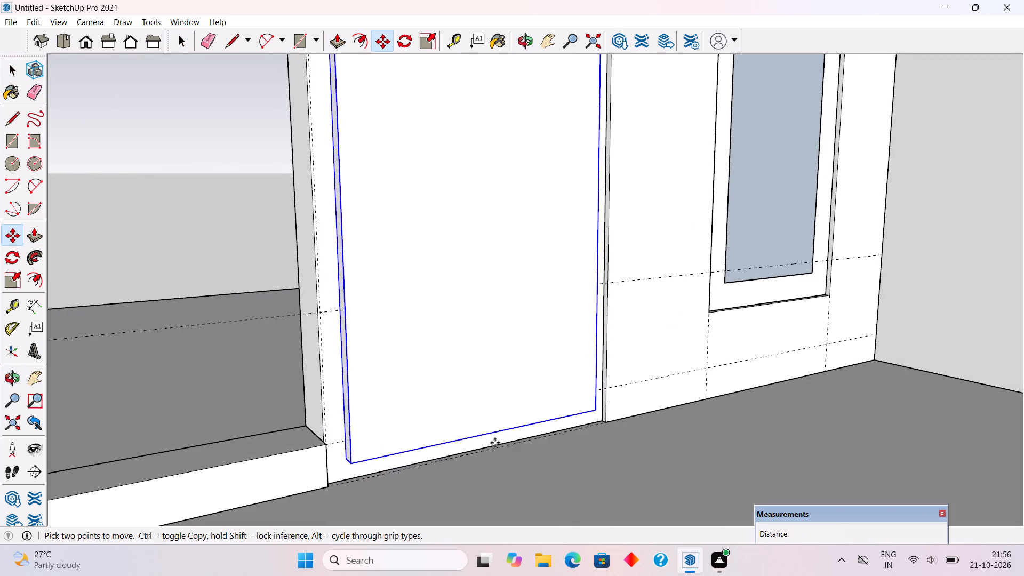
left_click(355, 465)
left_click(353, 464)
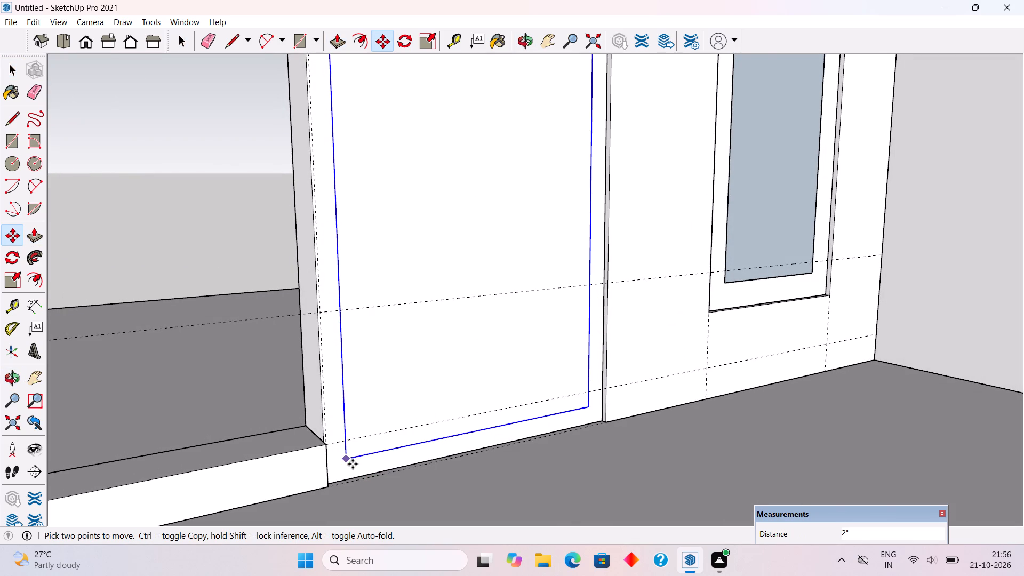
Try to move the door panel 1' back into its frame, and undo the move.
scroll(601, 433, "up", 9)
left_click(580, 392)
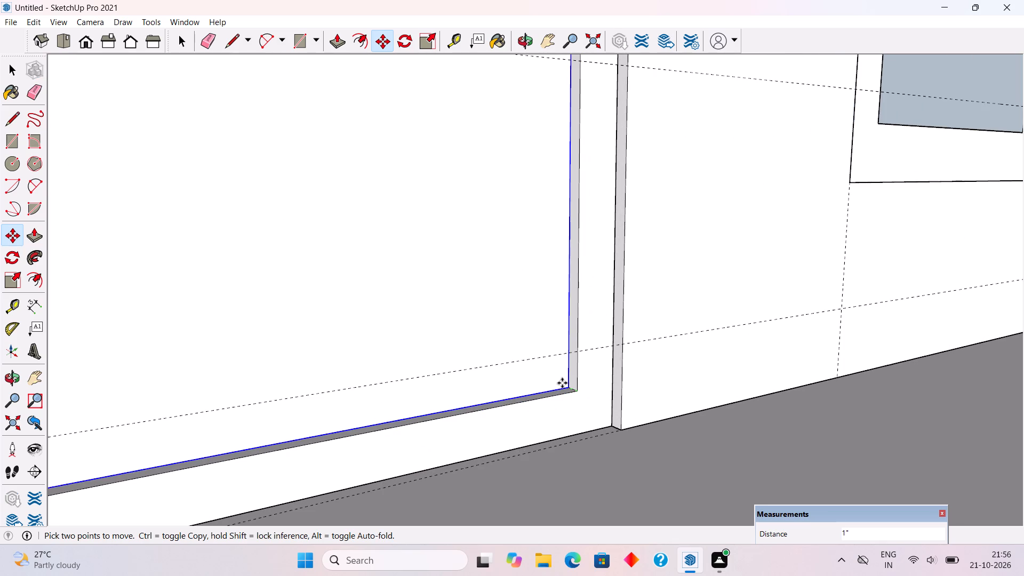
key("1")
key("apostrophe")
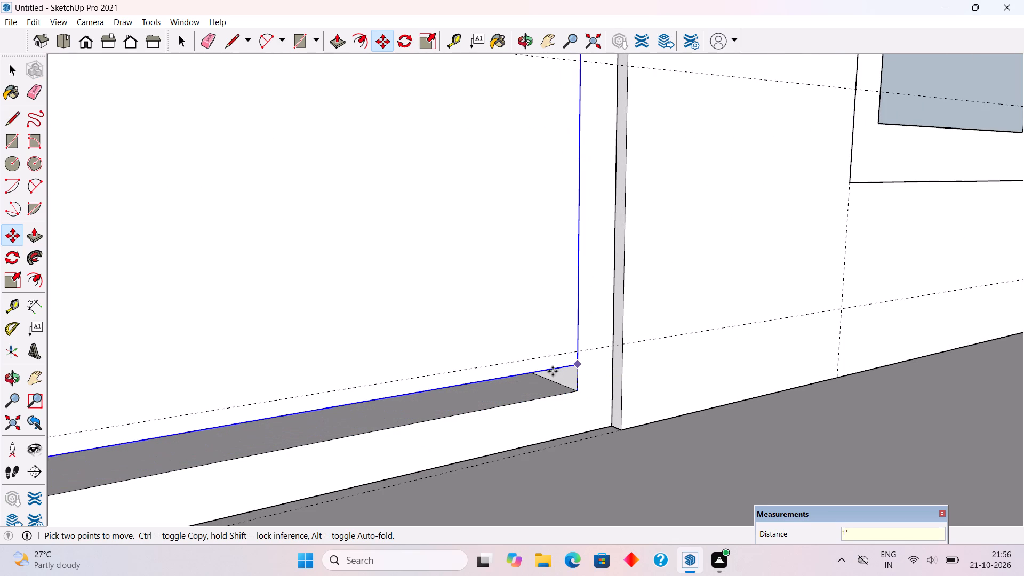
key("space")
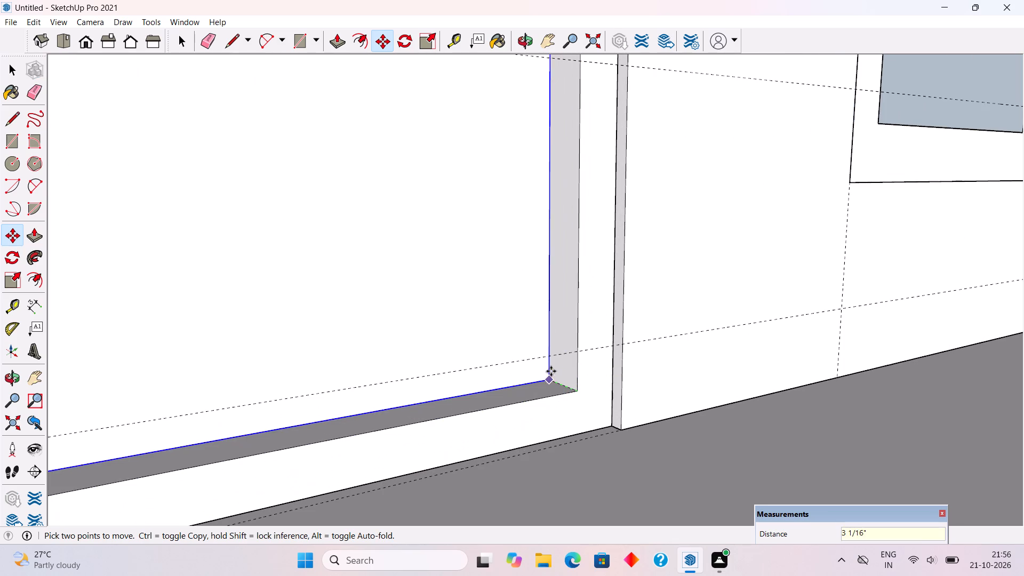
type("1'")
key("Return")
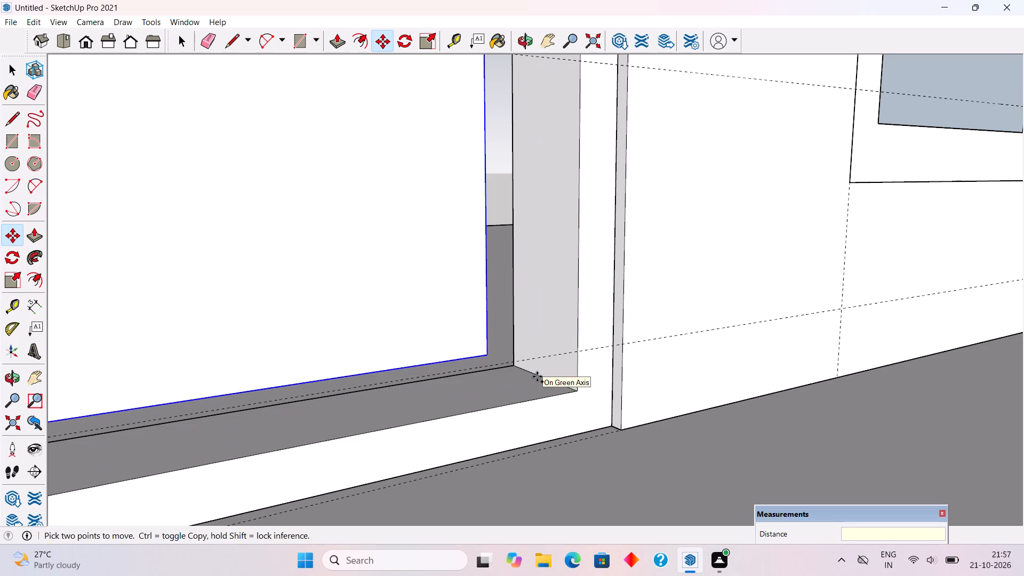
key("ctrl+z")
Move the door panel 1" back from the frame's front face by its lower corner.
left_click(574, 390)
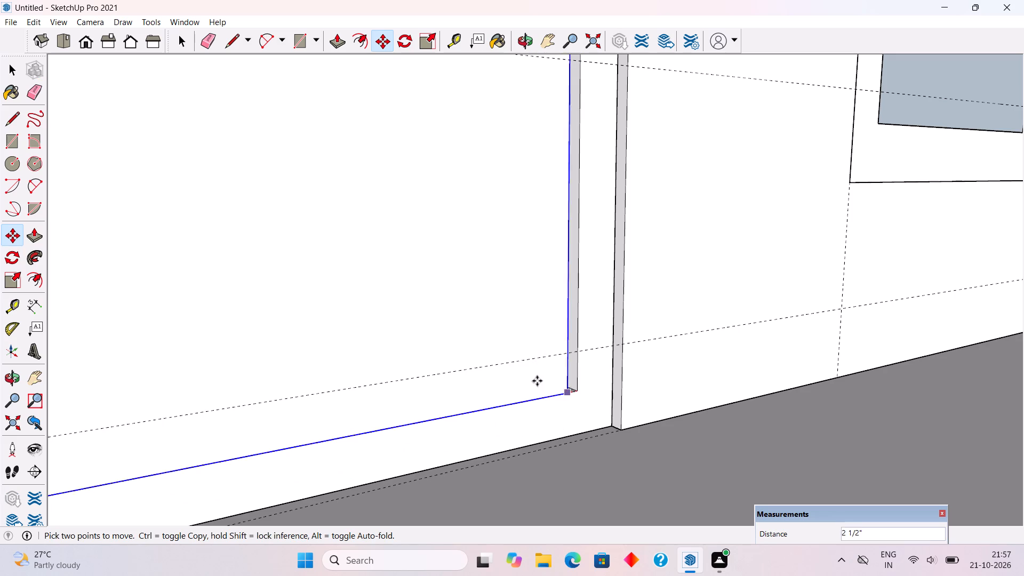
type("1\"")
key("Return")
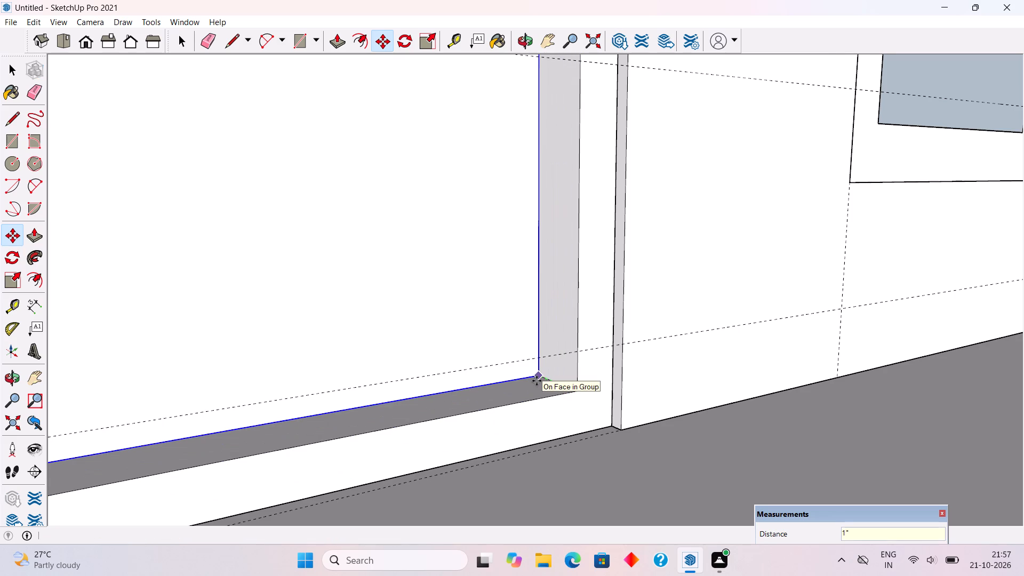
key("space")
scroll(537, 381, "down", 3)
scroll(537, 381, "up", 1)
scroll(537, 381, "down", 4)
scroll(537, 381, "up", 1)
scroll(537, 381, "down", 18)
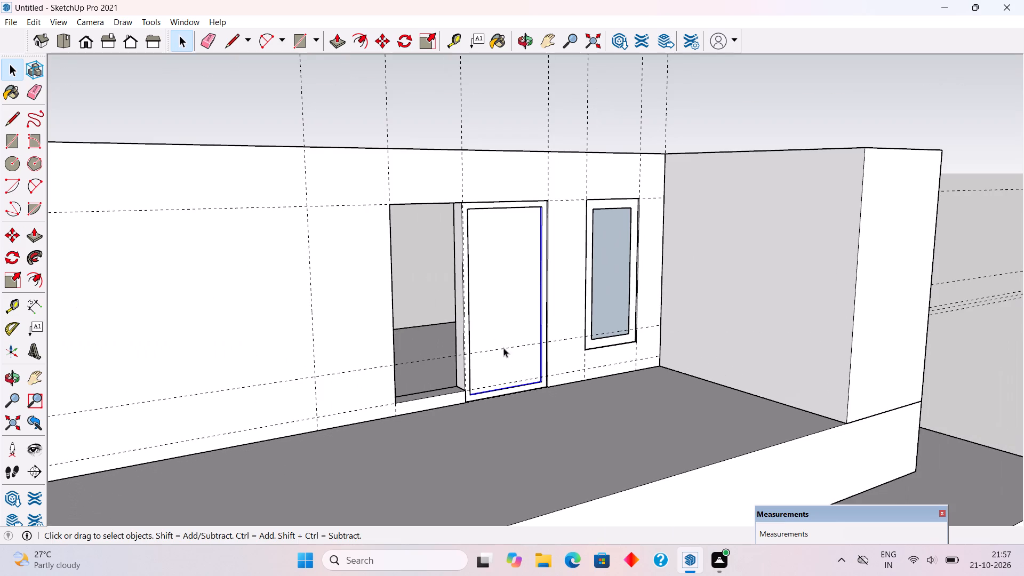
left_click(427, 275)
Inside the wall group, push the bottom face of the open gap beside the door down 3".
middle_click_drag(484, 386, 331, 393)
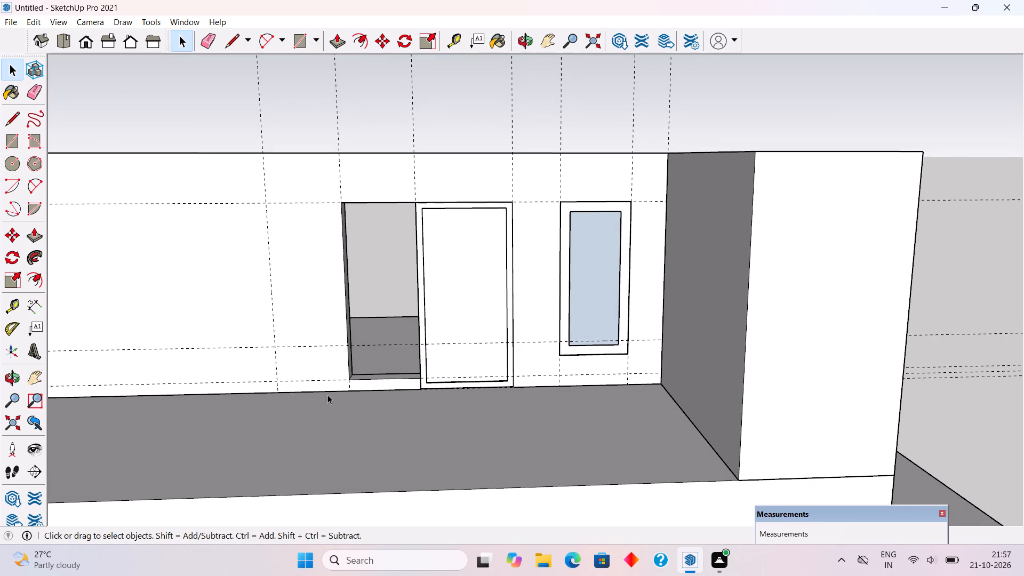
middle_click_drag(356, 361, 362, 419)
scroll(363, 385, "up", 3)
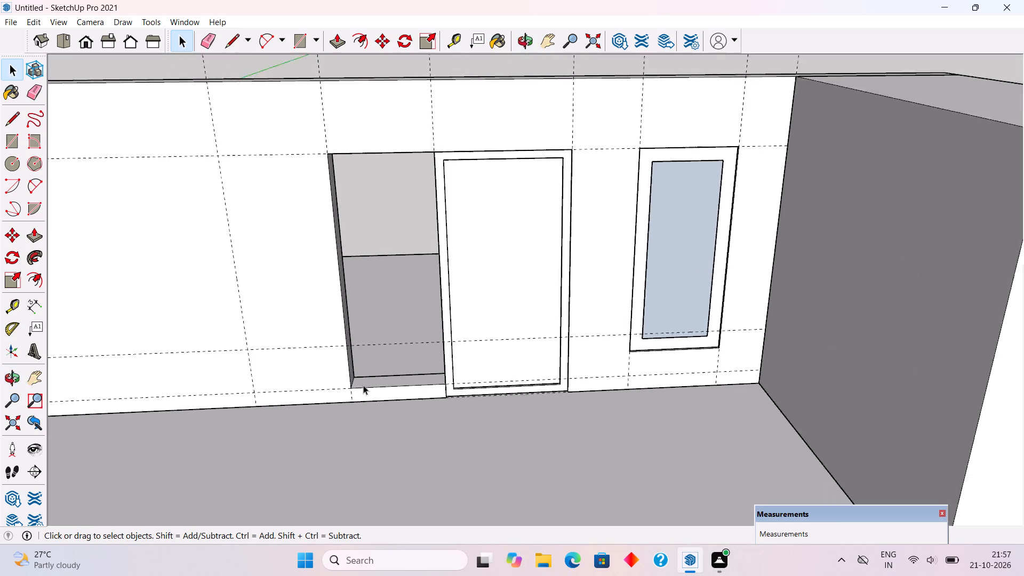
scroll(363, 385, "up", 2)
double_click(373, 383)
left_click(373, 383)
key("p")
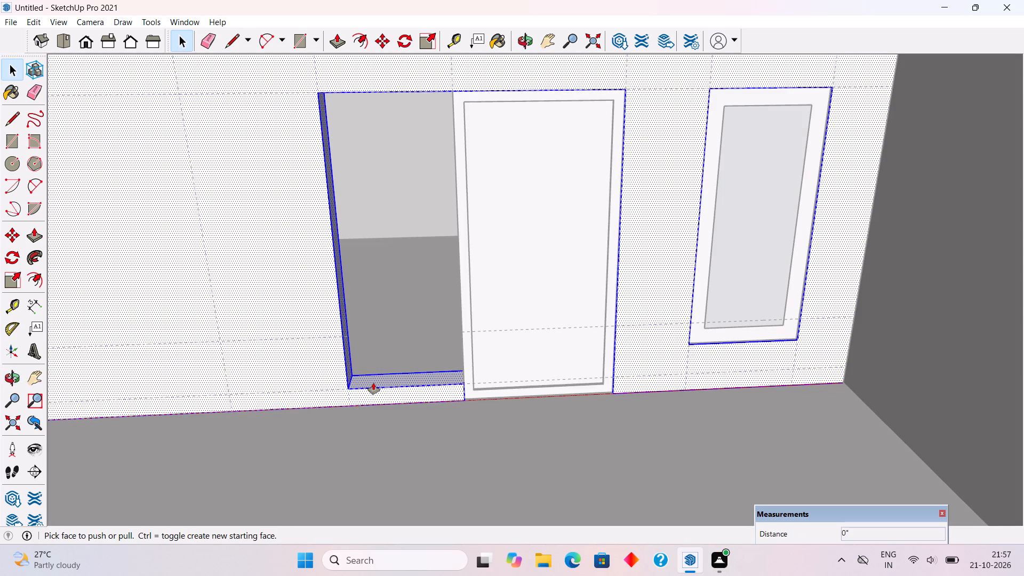
left_click(377, 381)
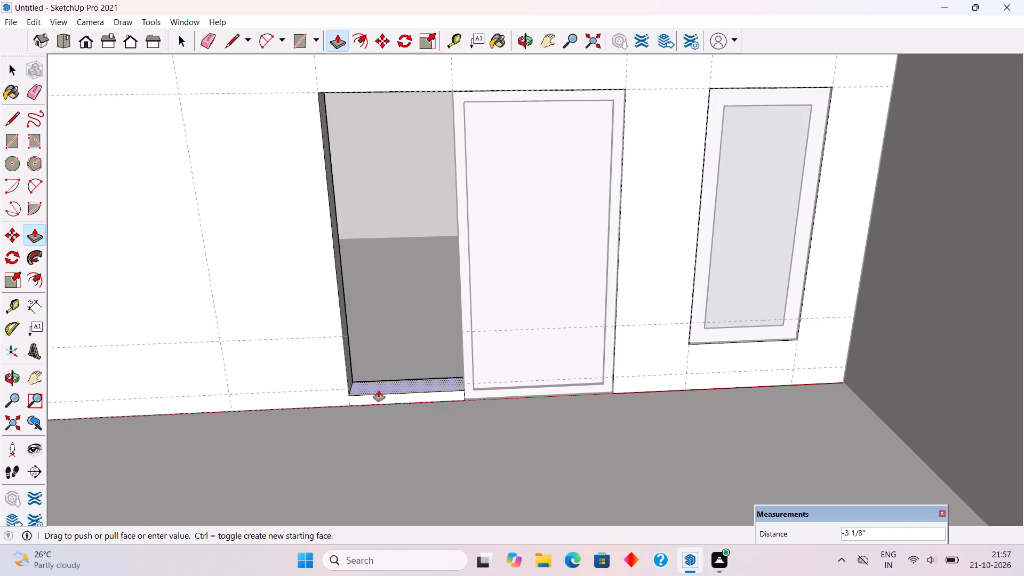
type("3\"")
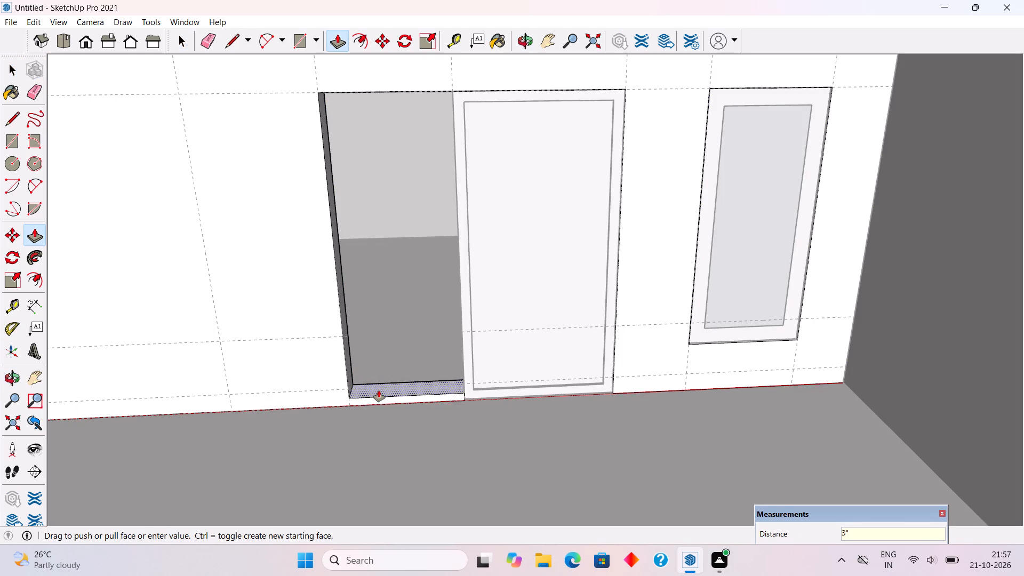
key("Return")
key("space")
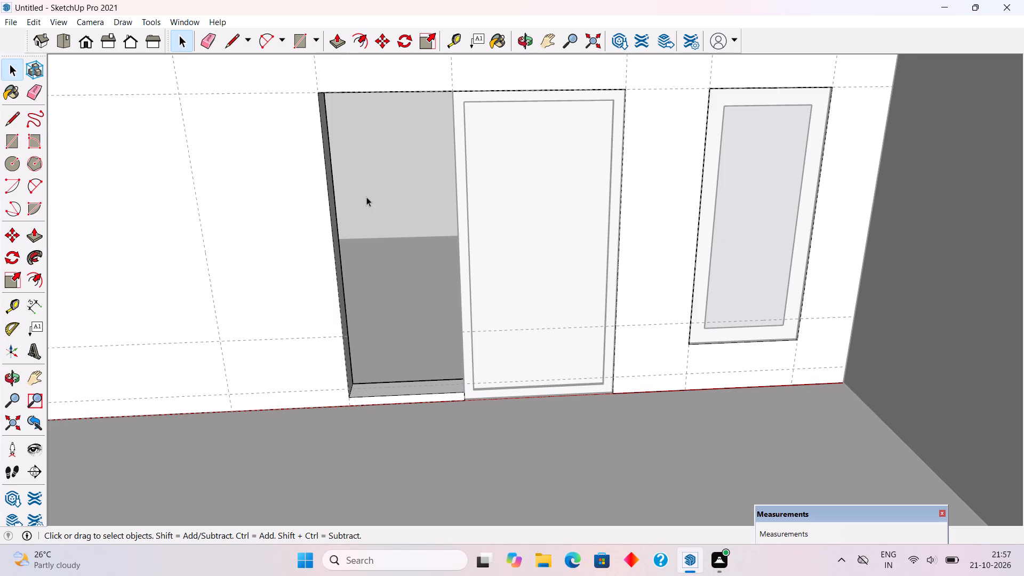
left_click(366, 197)
scroll(441, 366, "down", 5)
left_click(402, 231)
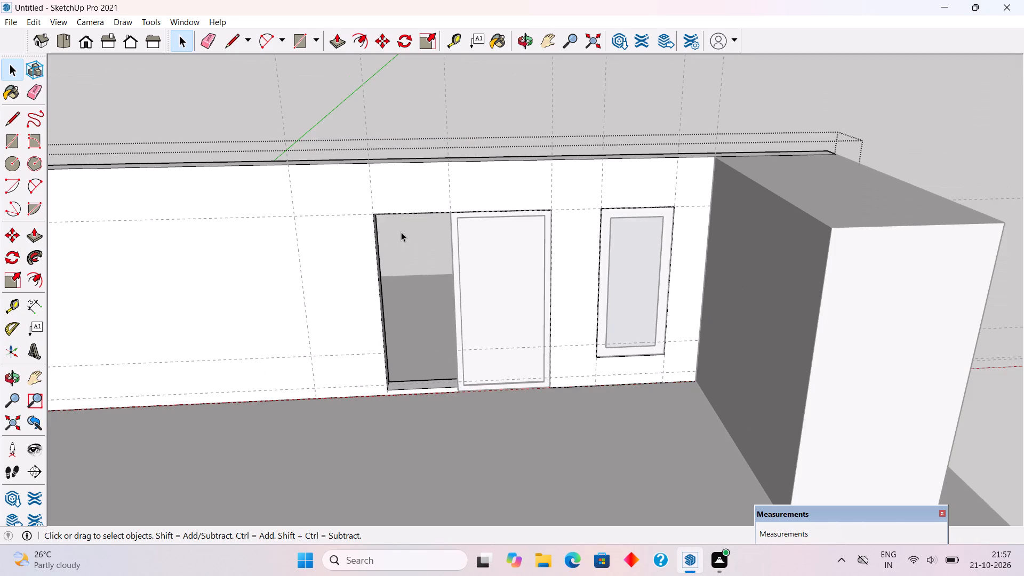
Draw a 3' by 7'9" rectangle across the open gap beside the door.
left_click(371, 123)
middle_click_drag(475, 382, 487, 291)
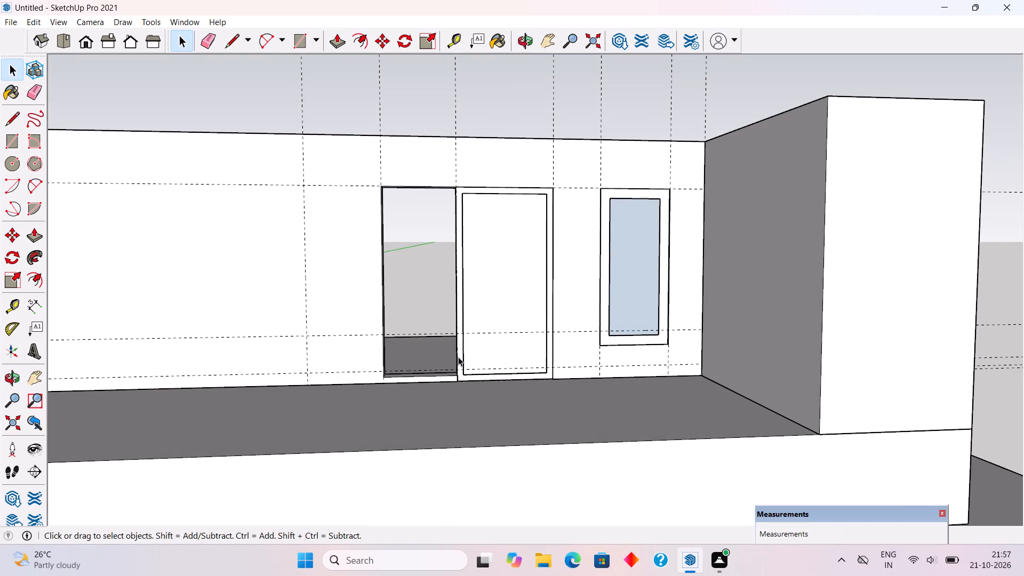
key("r")
left_click(382, 183)
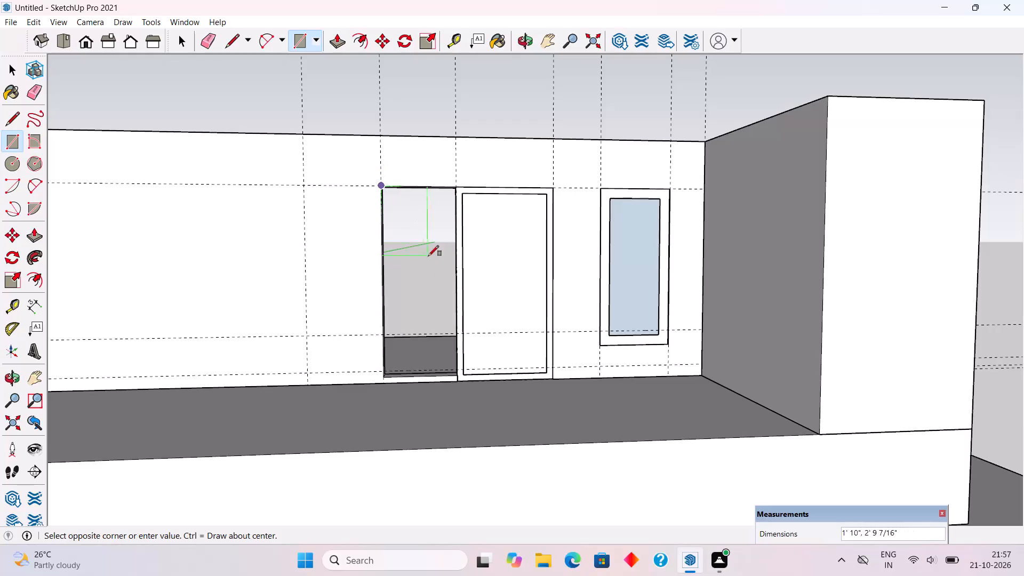
scroll(460, 369, "up", 1)
left_click(459, 375)
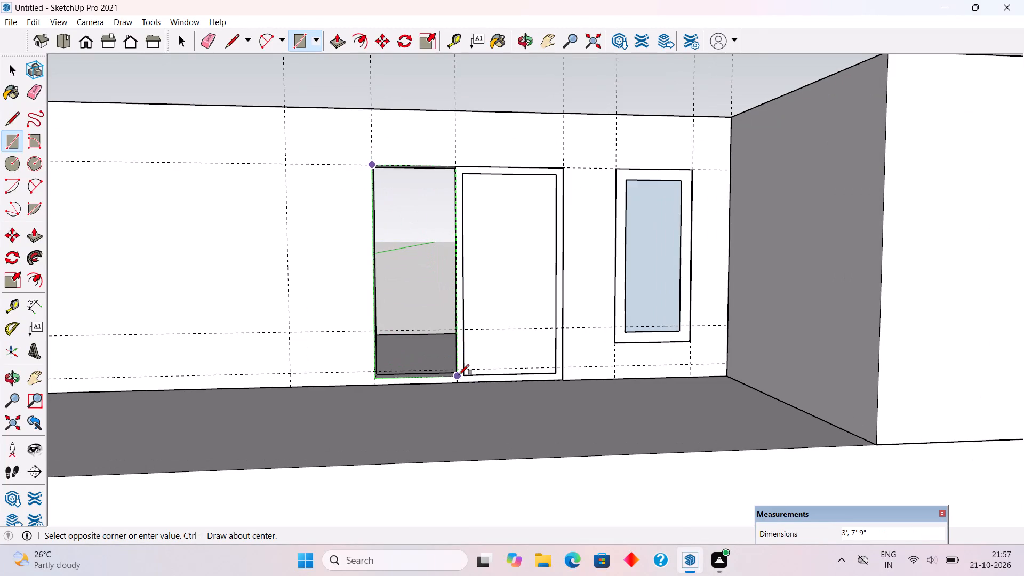
Offset the rectangle's outline 5" inward and delete the inner face, leaving a frame outline.
key("t")
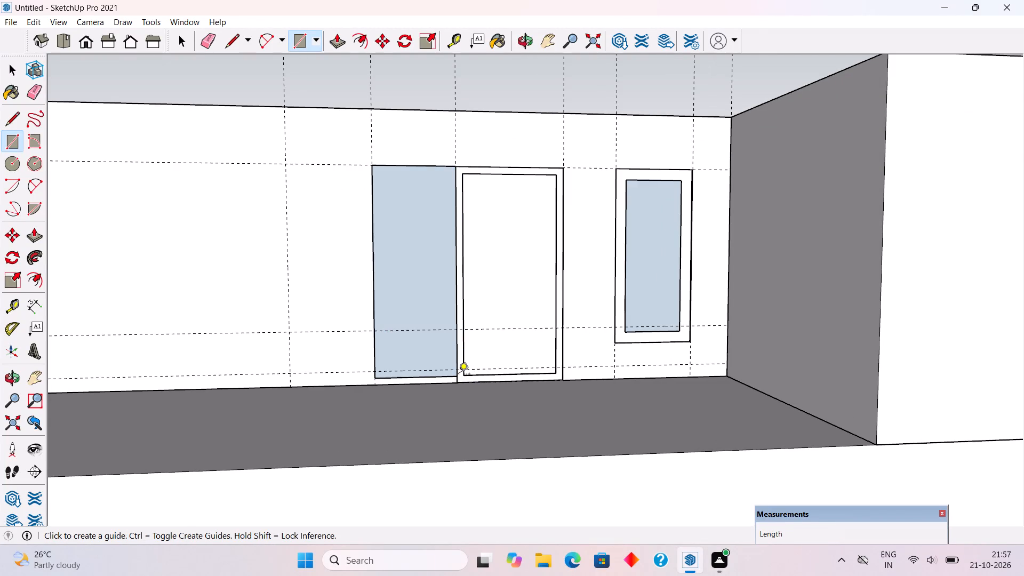
left_click(429, 379)
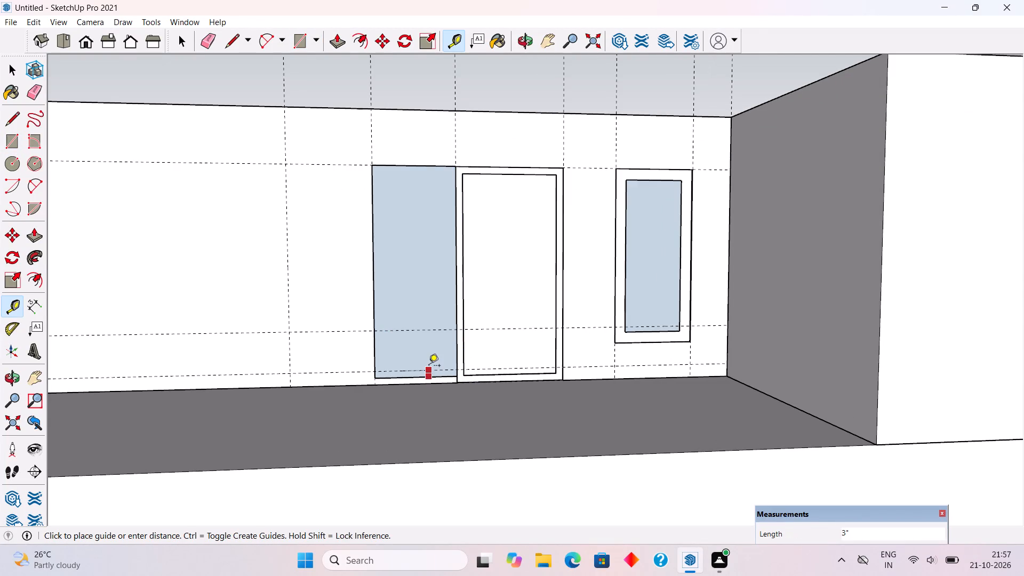
key("f")
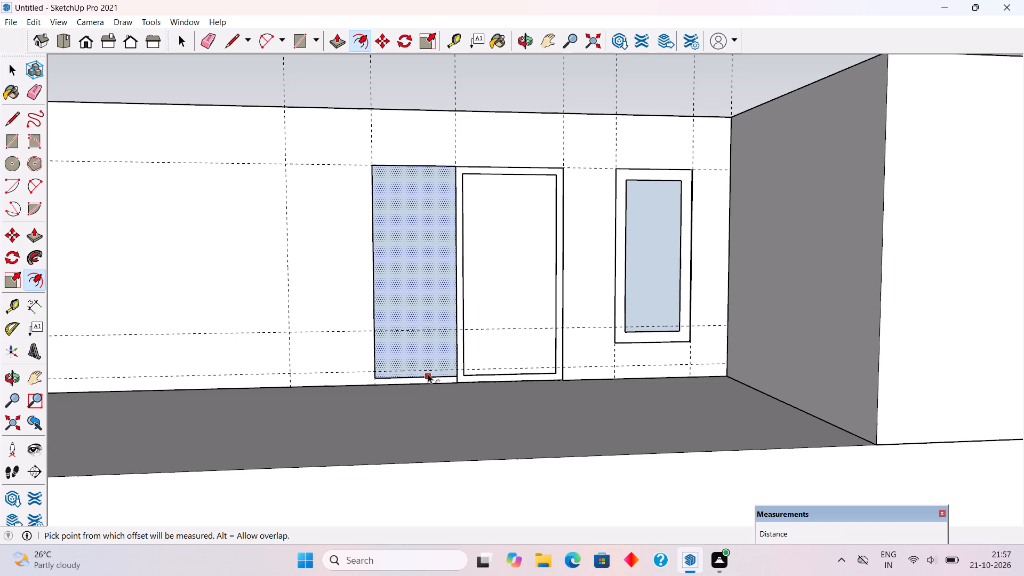
left_click(428, 374)
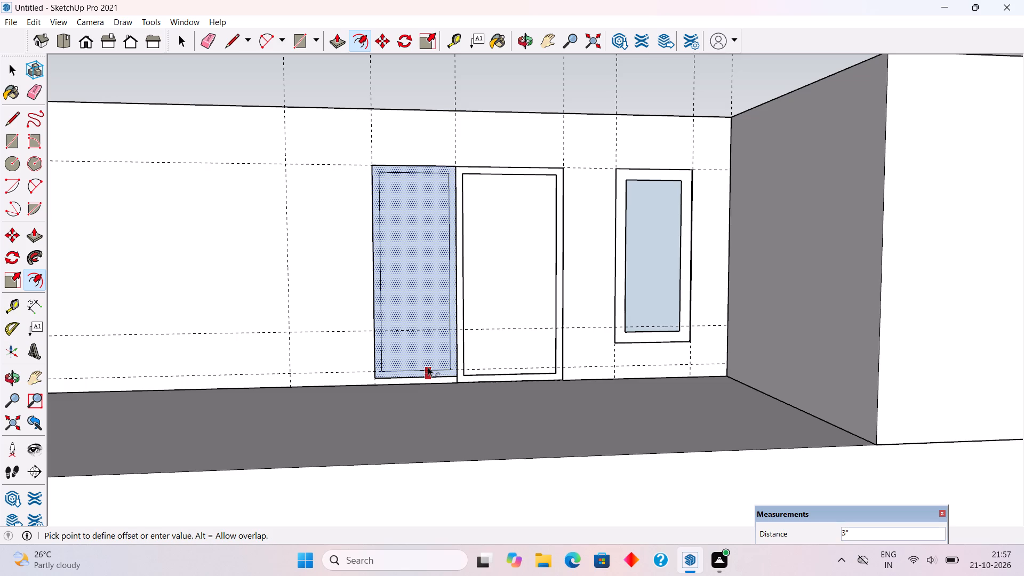
type("5\"")
key("Return")
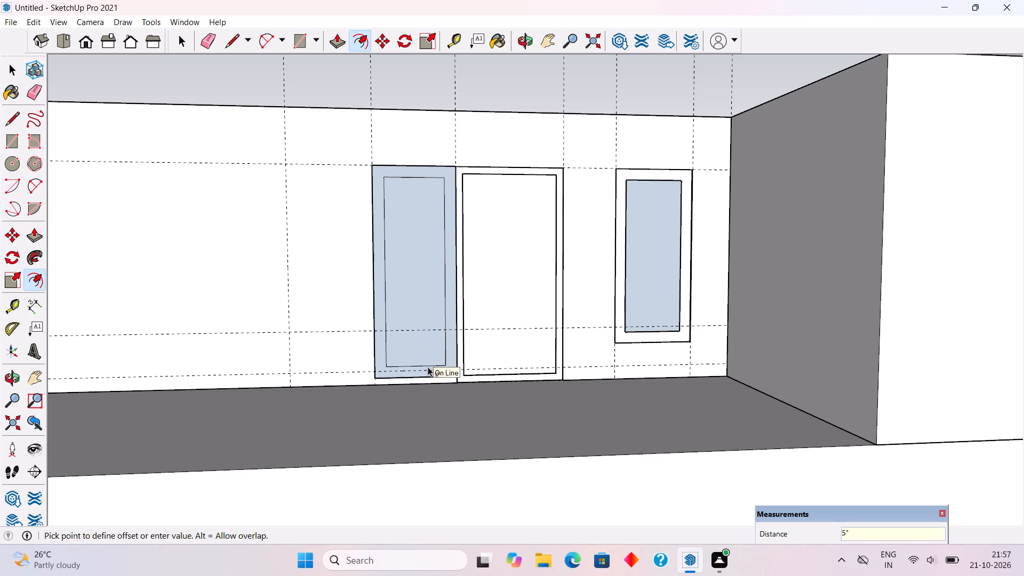
key("space")
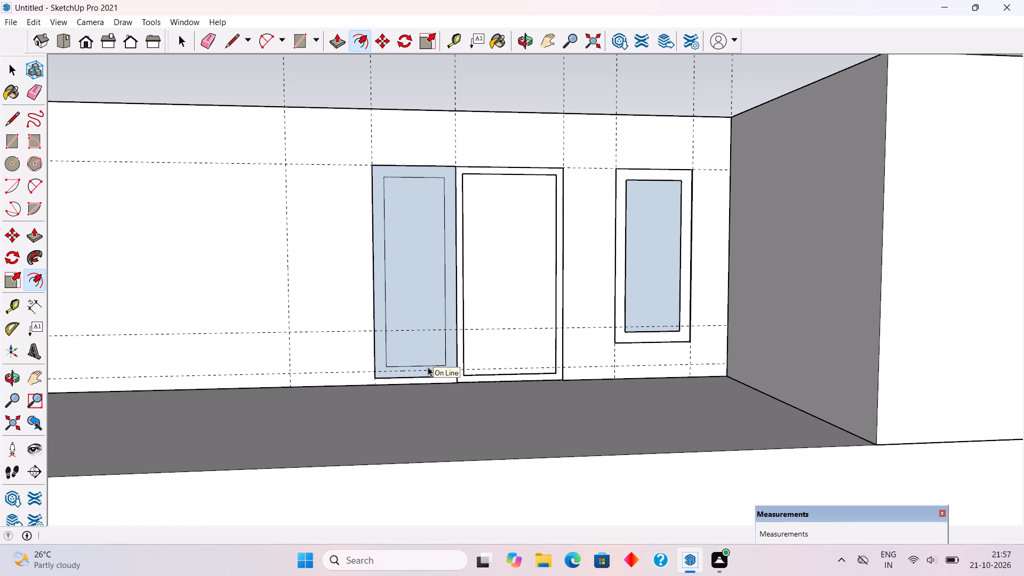
left_click(418, 319)
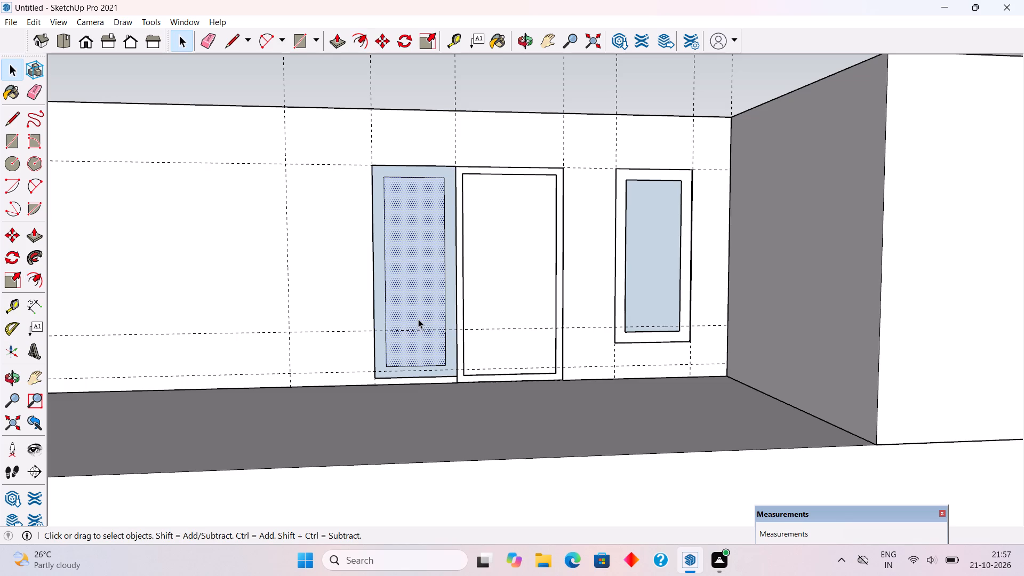
key("Delete")
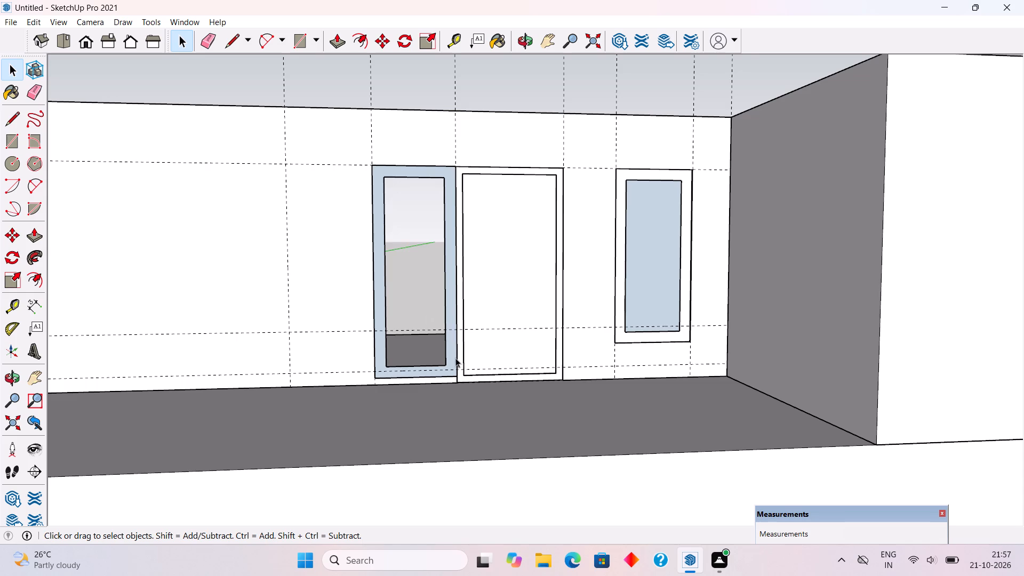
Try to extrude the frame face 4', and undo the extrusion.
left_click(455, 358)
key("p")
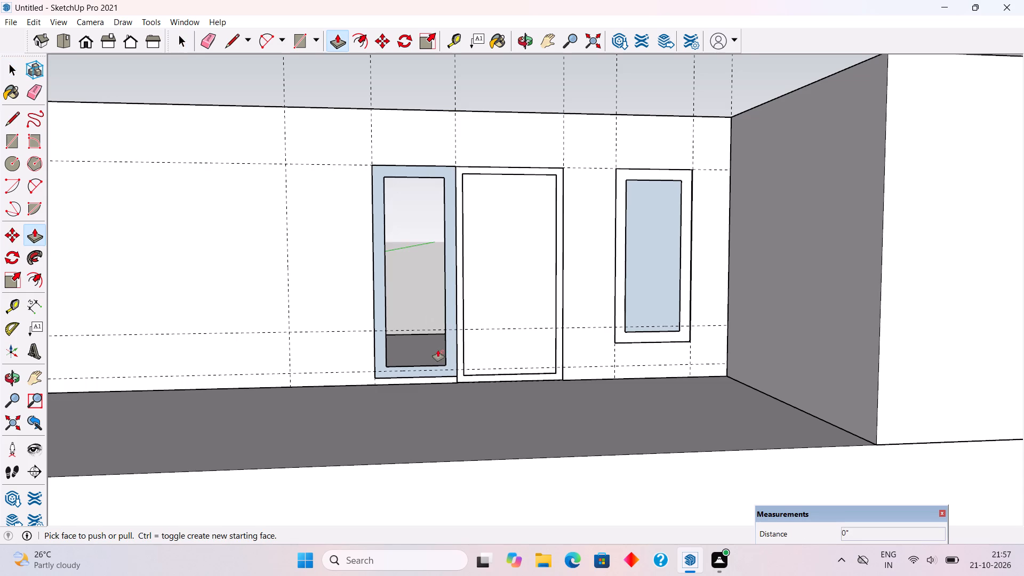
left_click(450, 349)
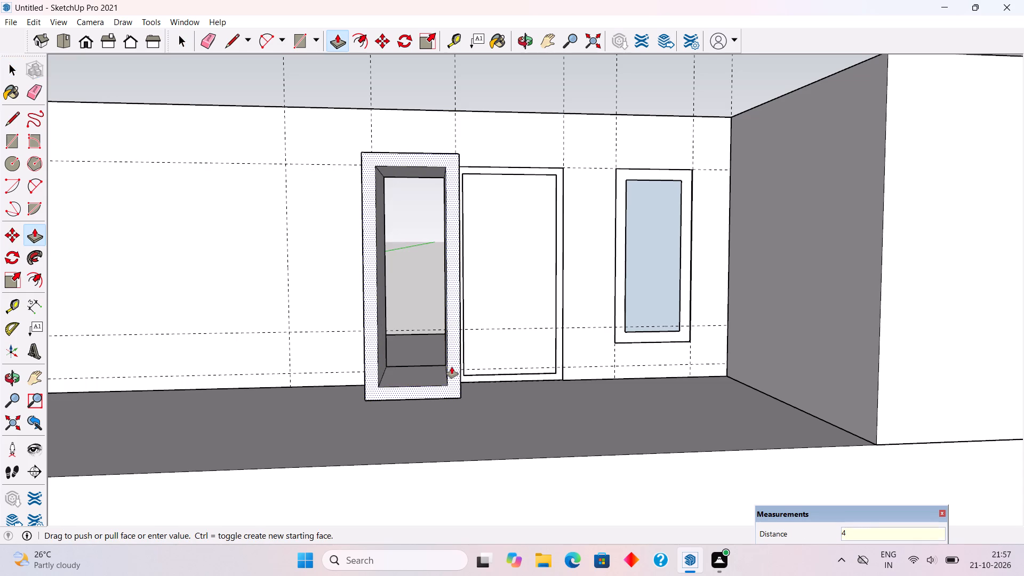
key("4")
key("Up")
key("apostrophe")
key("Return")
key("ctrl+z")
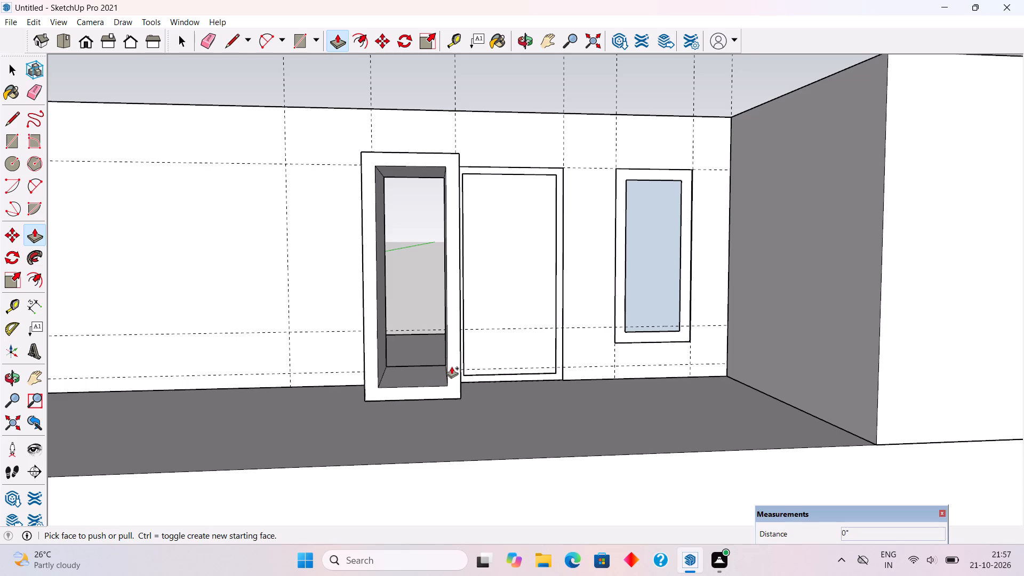
Extrude the frame face beside the door 4" outward.
left_click(452, 357)
type("4\"")
key("Return")
key("space")
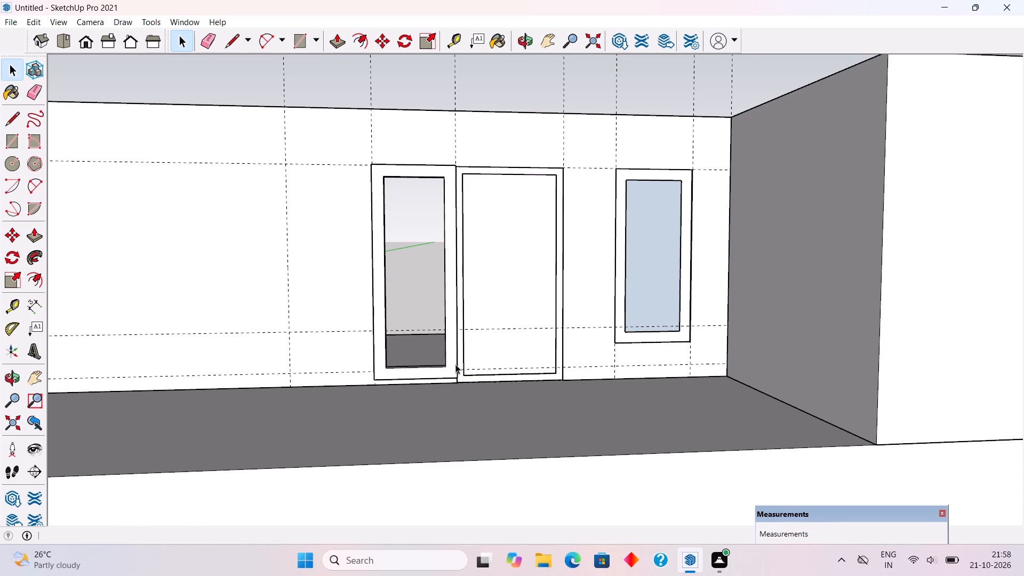
Select all of the extruded frame's connected geometry and make it a group.
middle_click_drag(392, 363, 522, 383)
scroll(406, 381, "up", 5)
triple_click(405, 380)
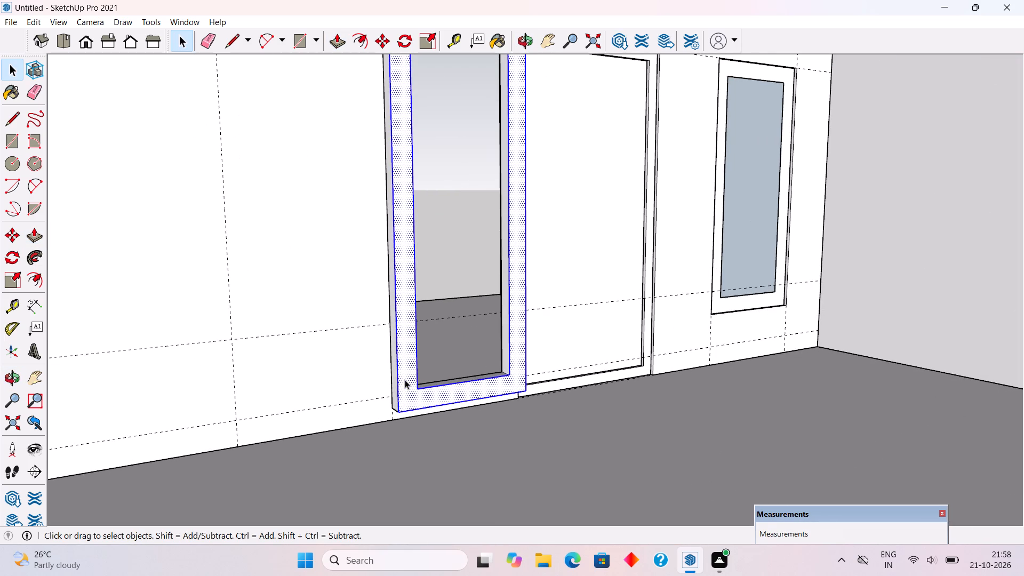
right_click(405, 379)
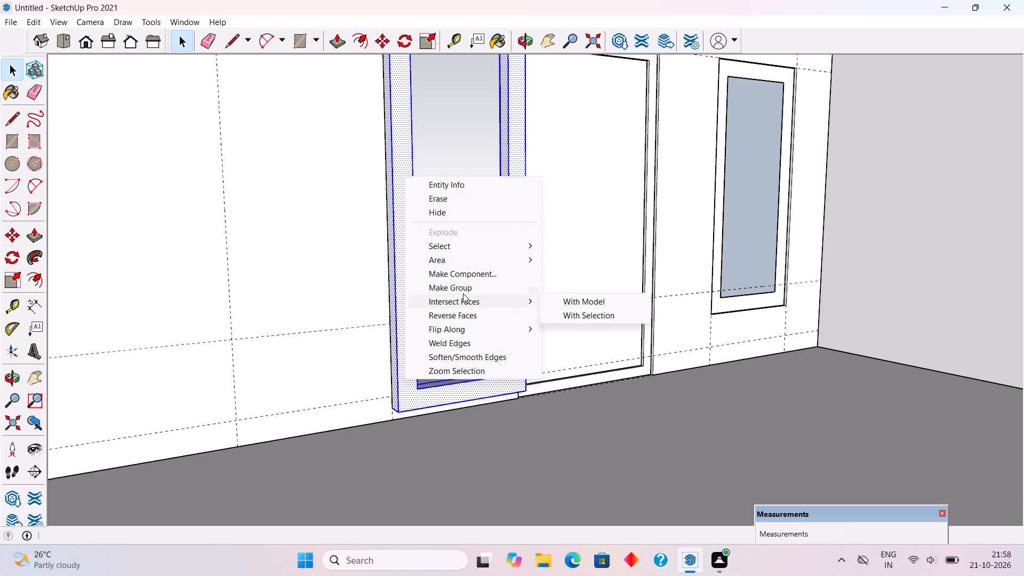
left_click(463, 291)
Move the frame group back into the gap by its lower front corner, flush with the wall's front face.
scroll(514, 394, "up", 2)
key("m")
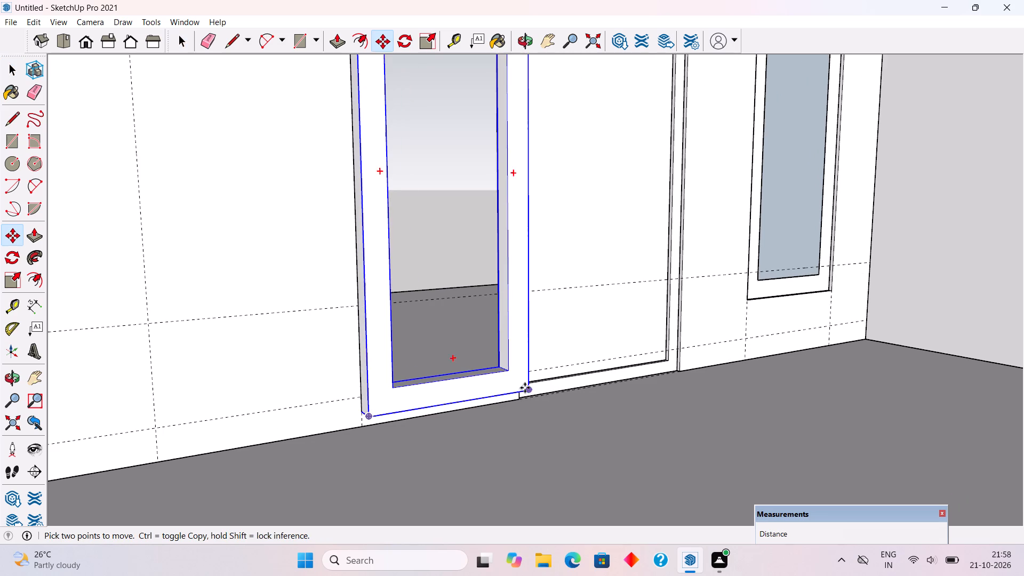
left_click(529, 392)
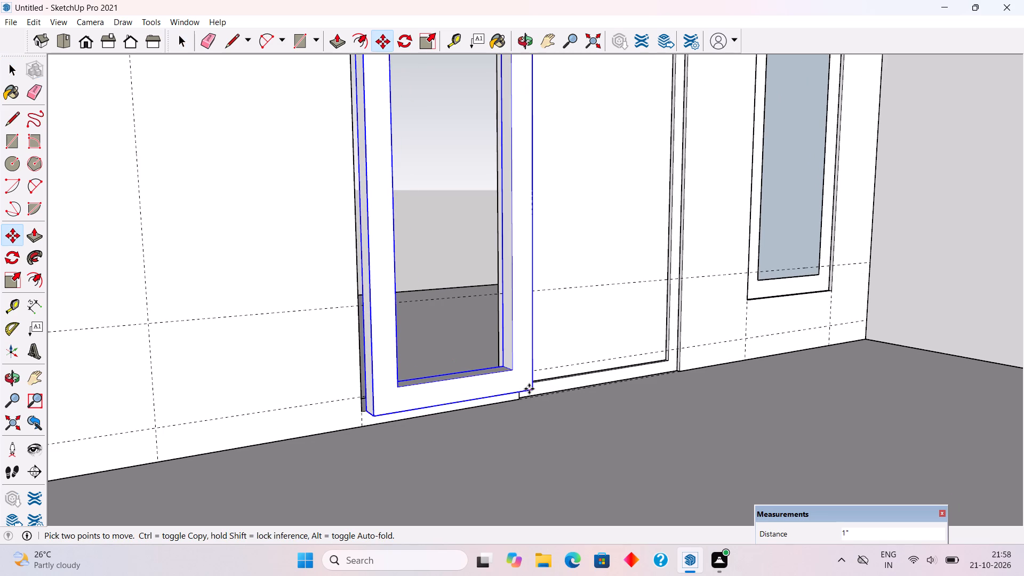
scroll(513, 389, "up", 3)
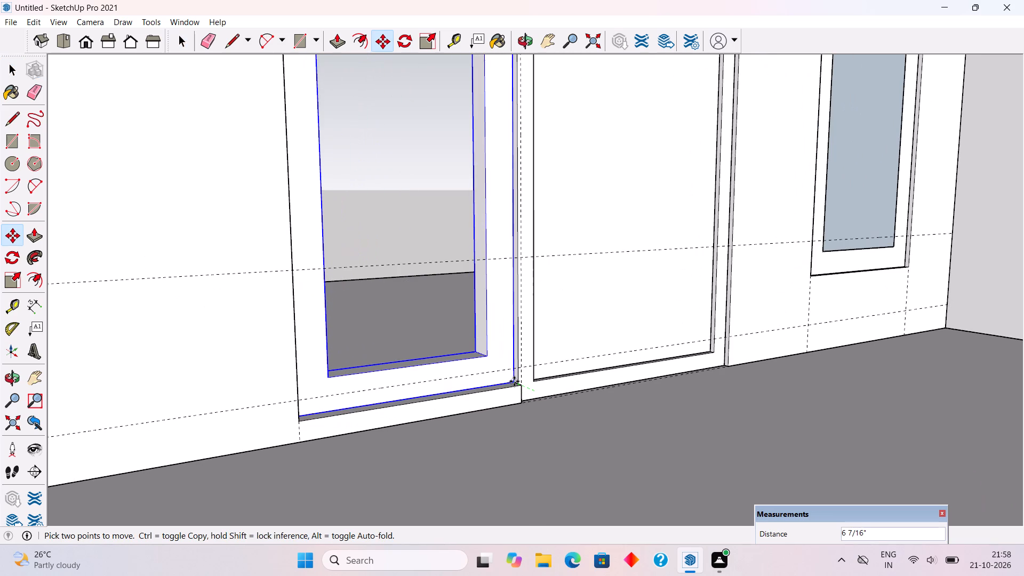
left_click(519, 383)
Move the frame group a further 1" back into the opening by its lower front corner.
scroll(519, 383, "up", 10)
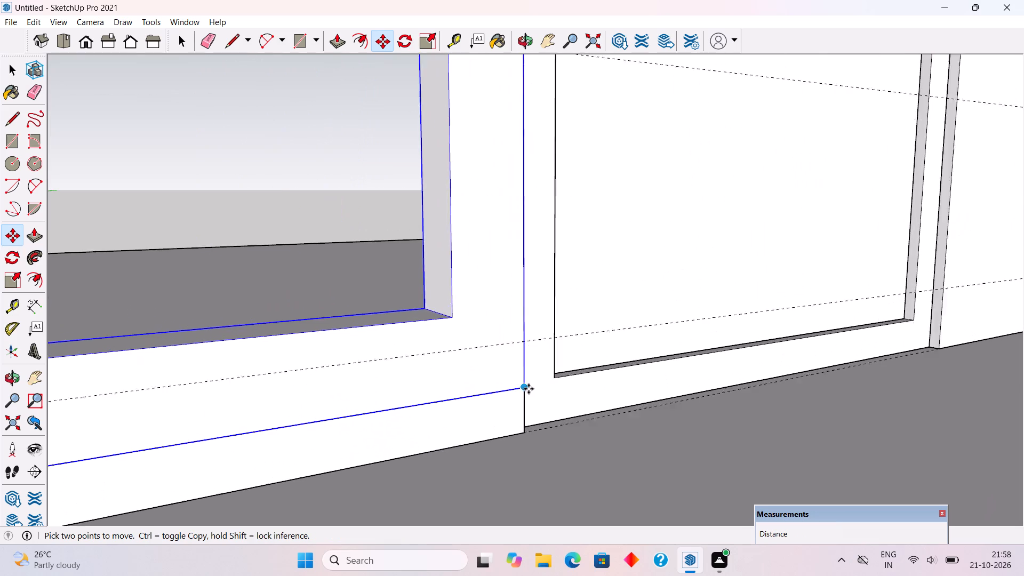
scroll(529, 389, "up", 2)
left_click(524, 389)
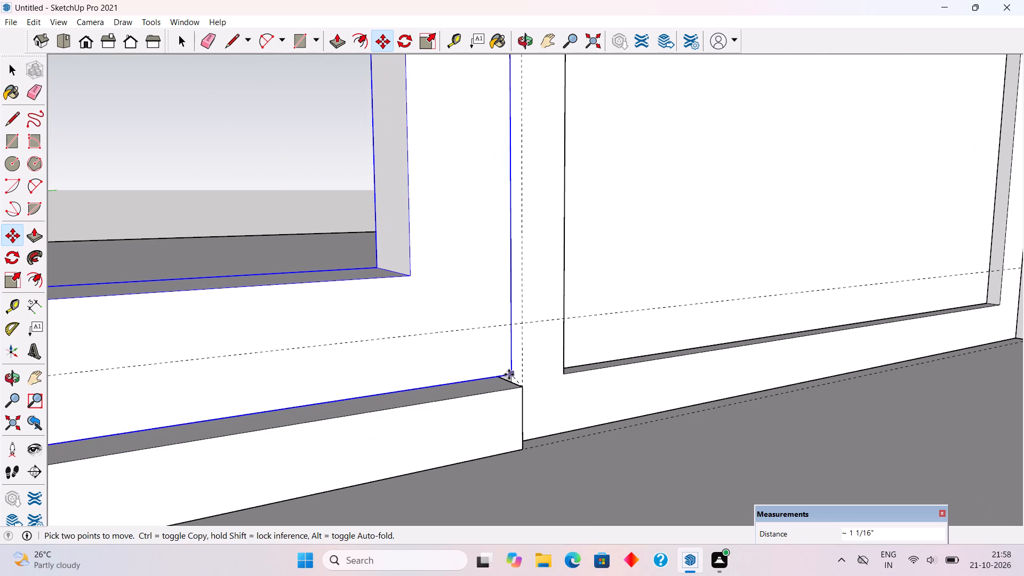
type("1\"")
key("Return")
key("space")
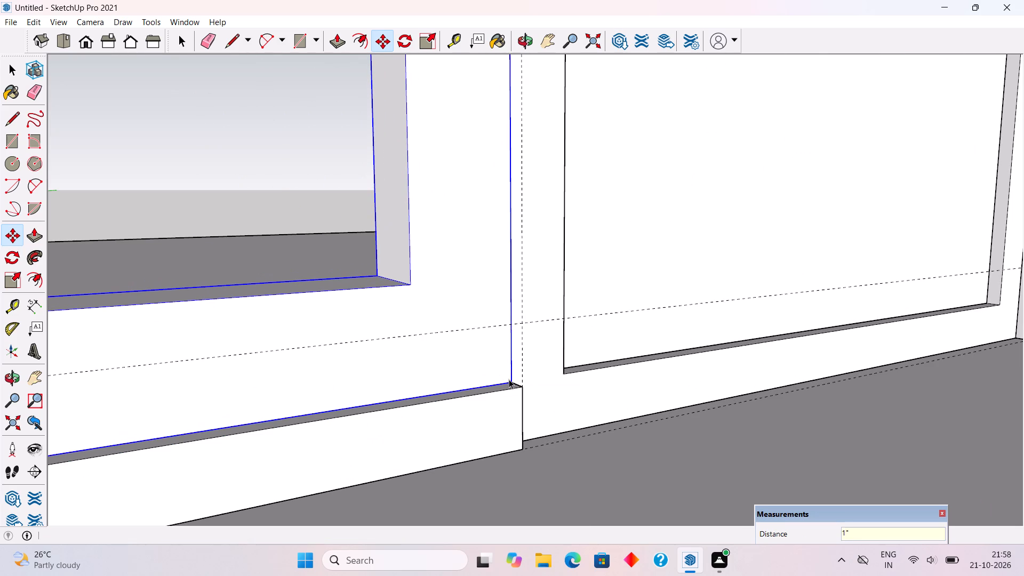
From the wall's rear side, draw a 2'2" by 6'11" rectangle filling the new frame's inner opening.
scroll(509, 379, "down", 13)
left_click(342, 145)
scroll(421, 309, "down", 5)
middle_click(185, 388)
scroll(185, 388, "down", 4)
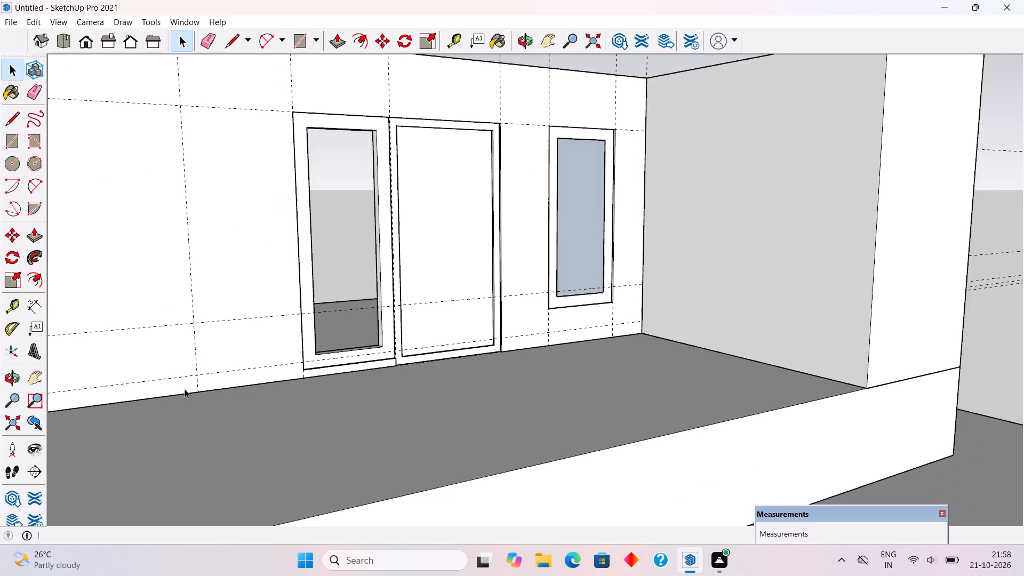
middle_click_drag(307, 377, 154, 361)
middle_click_drag(250, 353, 946, 358)
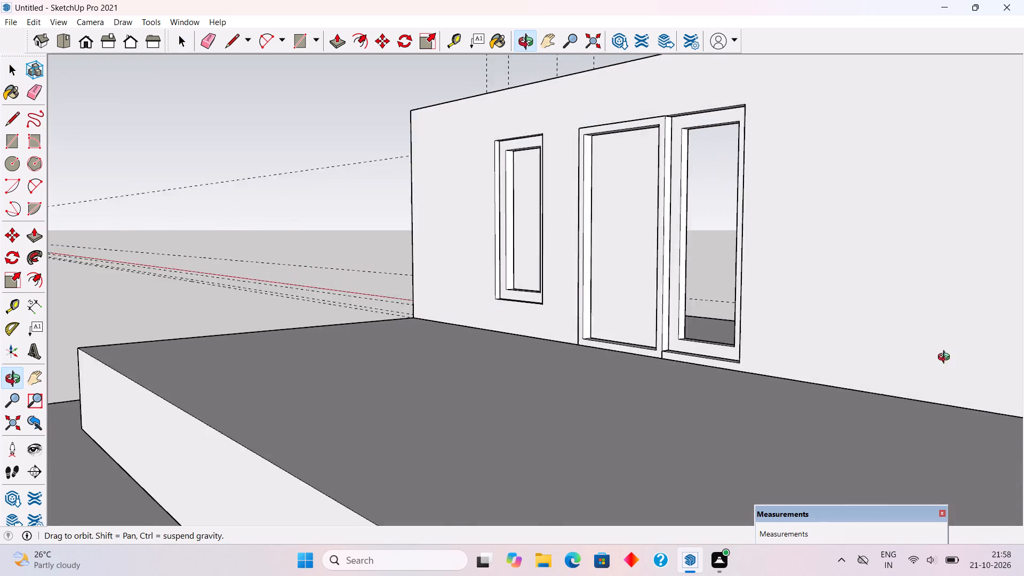
middle_click_drag(946, 358, 1007, 413)
middle_click_drag(869, 370, 954, 364)
key("r")
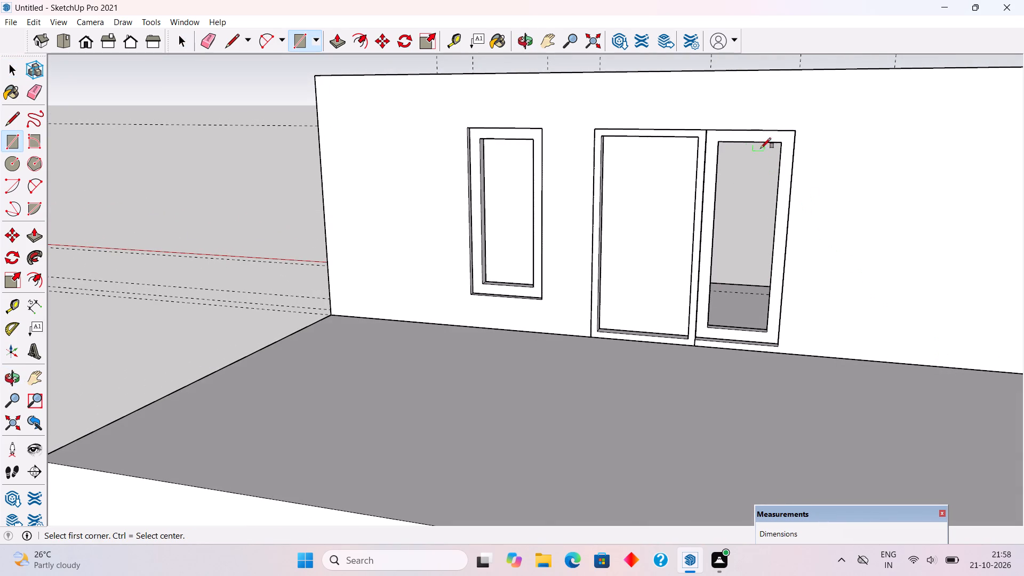
left_click(719, 143)
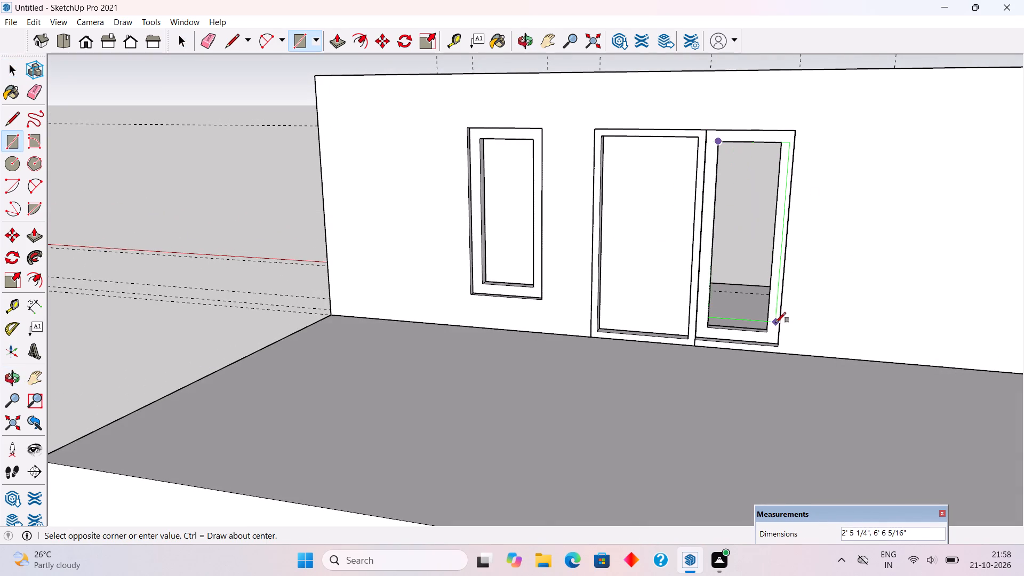
left_click(769, 331)
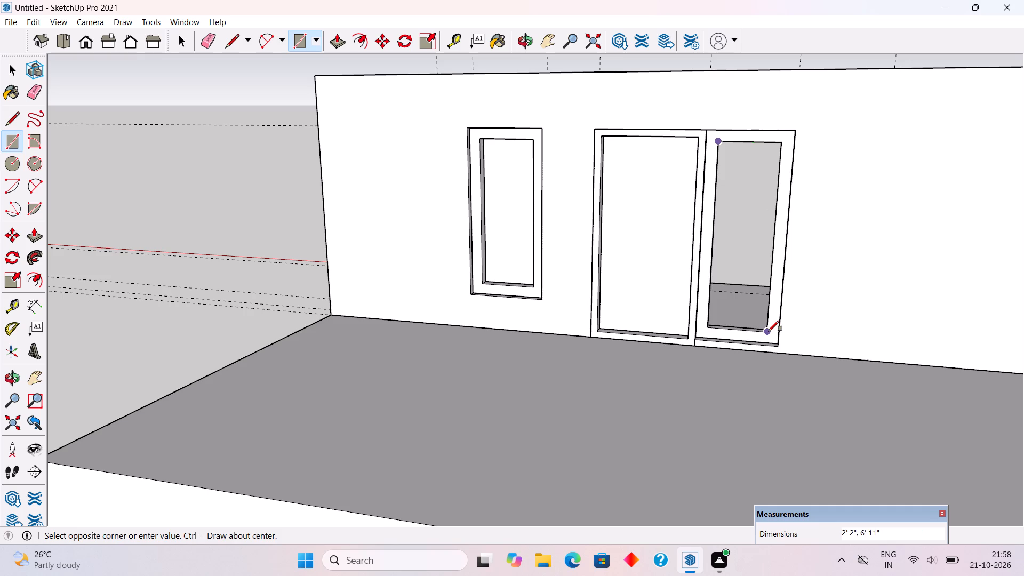
Extrude the panel face inside the new frame by 1".
key("v")
key("space")
left_click(753, 315)
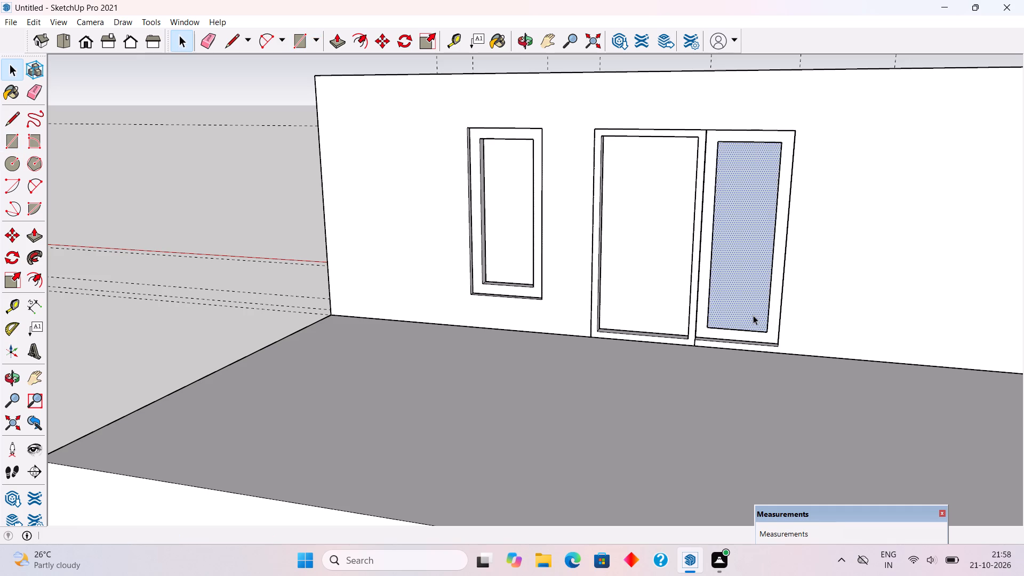
key("p")
left_click(753, 315)
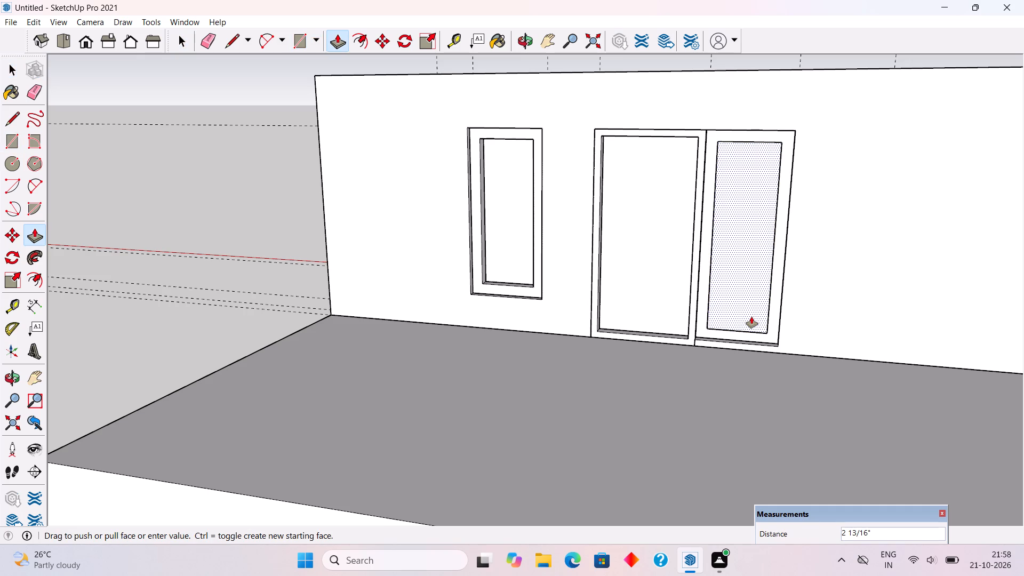
type("1\"")
key("Return")
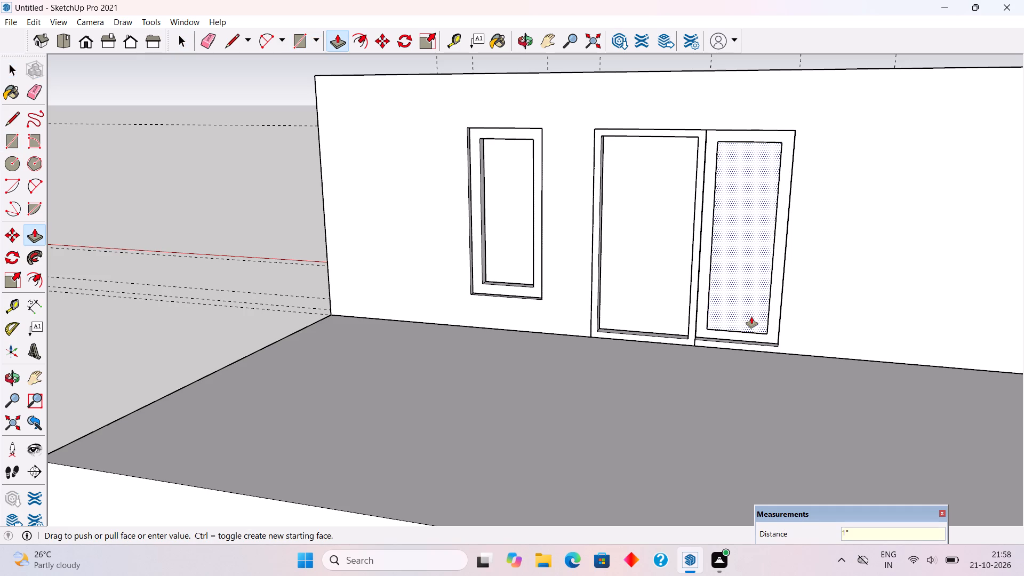
Select all of the 1" panel's connected geometry and make it a group.
key("space")
triple_click(751, 317)
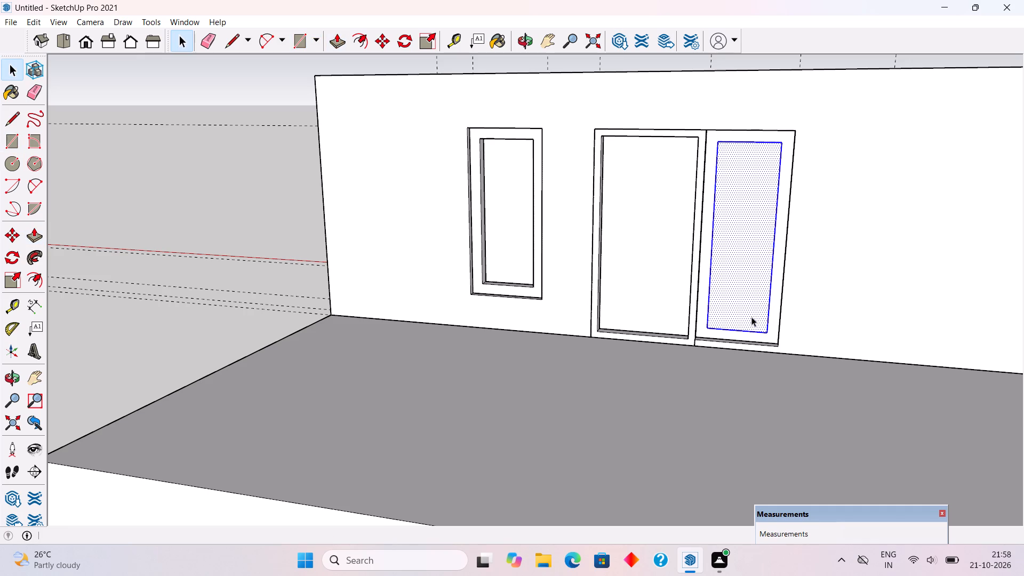
right_click(751, 317)
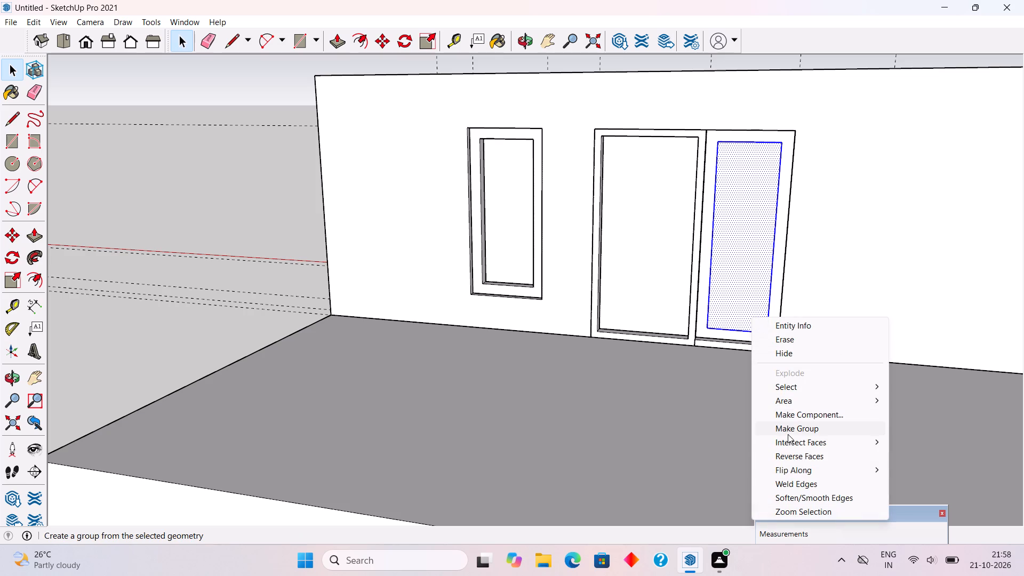
left_click(788, 434)
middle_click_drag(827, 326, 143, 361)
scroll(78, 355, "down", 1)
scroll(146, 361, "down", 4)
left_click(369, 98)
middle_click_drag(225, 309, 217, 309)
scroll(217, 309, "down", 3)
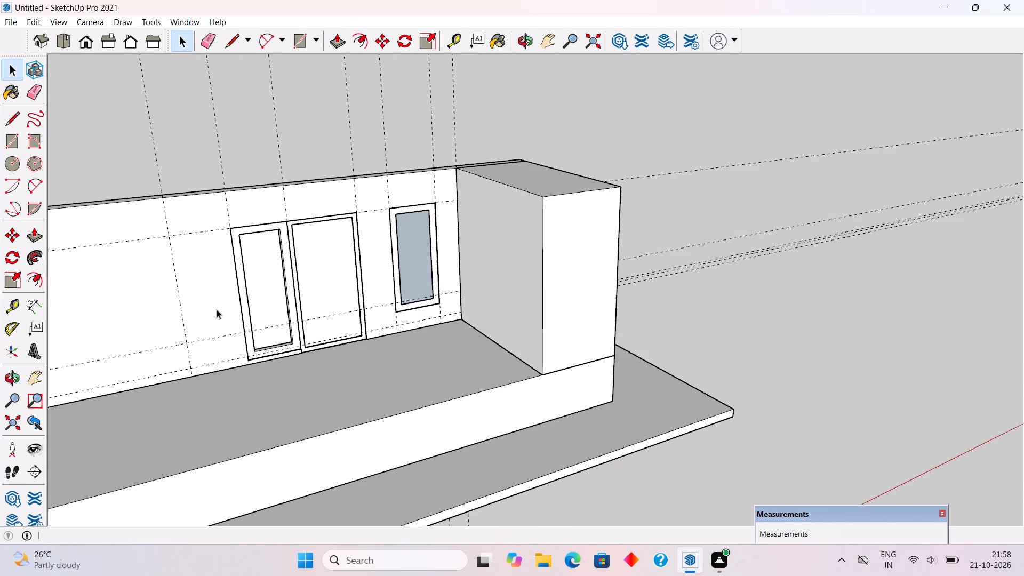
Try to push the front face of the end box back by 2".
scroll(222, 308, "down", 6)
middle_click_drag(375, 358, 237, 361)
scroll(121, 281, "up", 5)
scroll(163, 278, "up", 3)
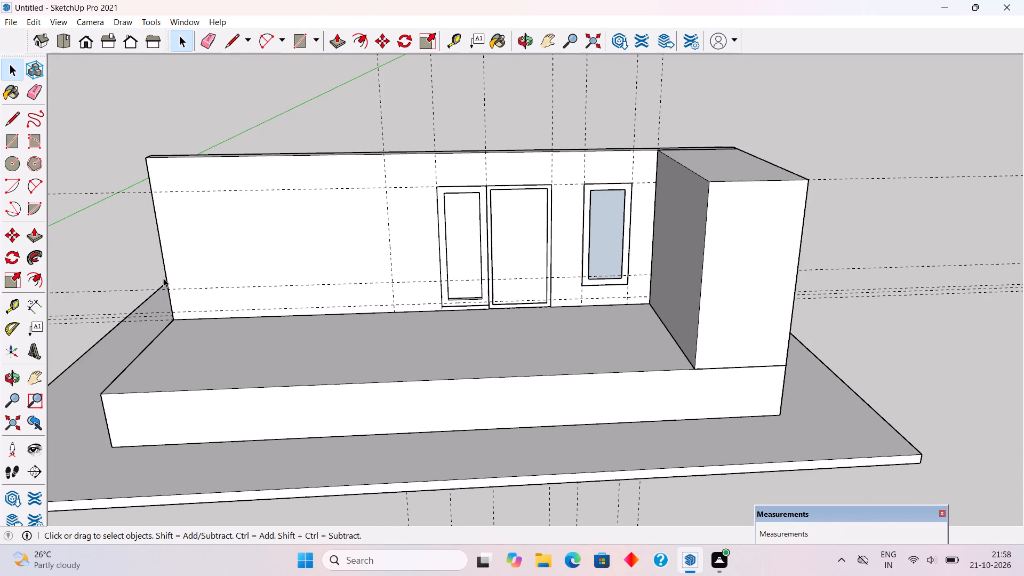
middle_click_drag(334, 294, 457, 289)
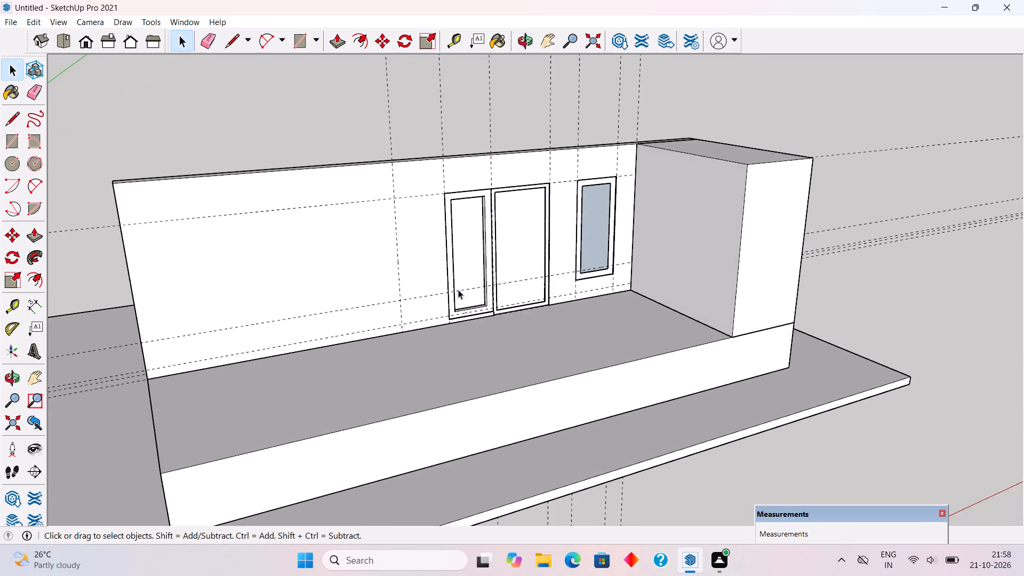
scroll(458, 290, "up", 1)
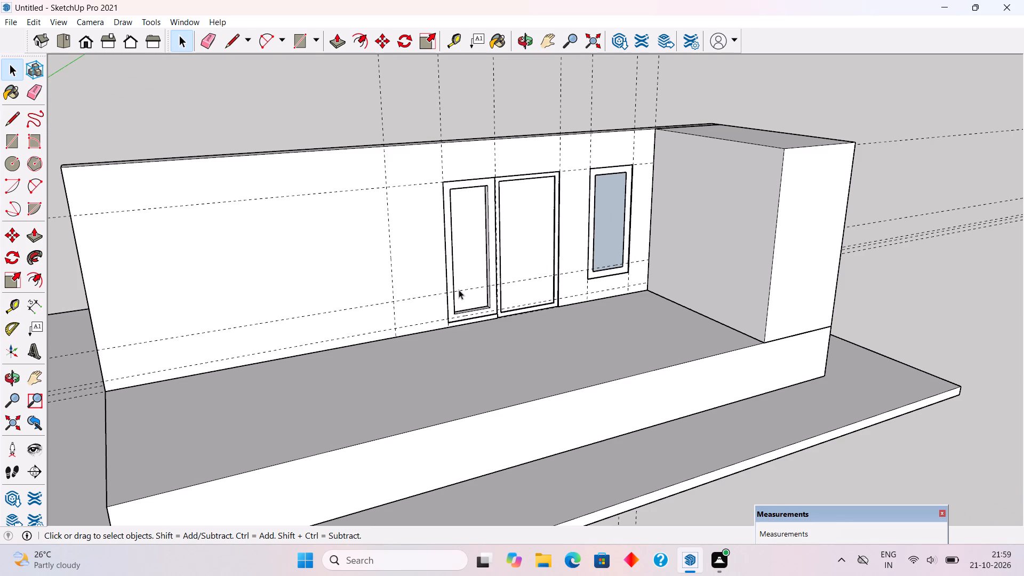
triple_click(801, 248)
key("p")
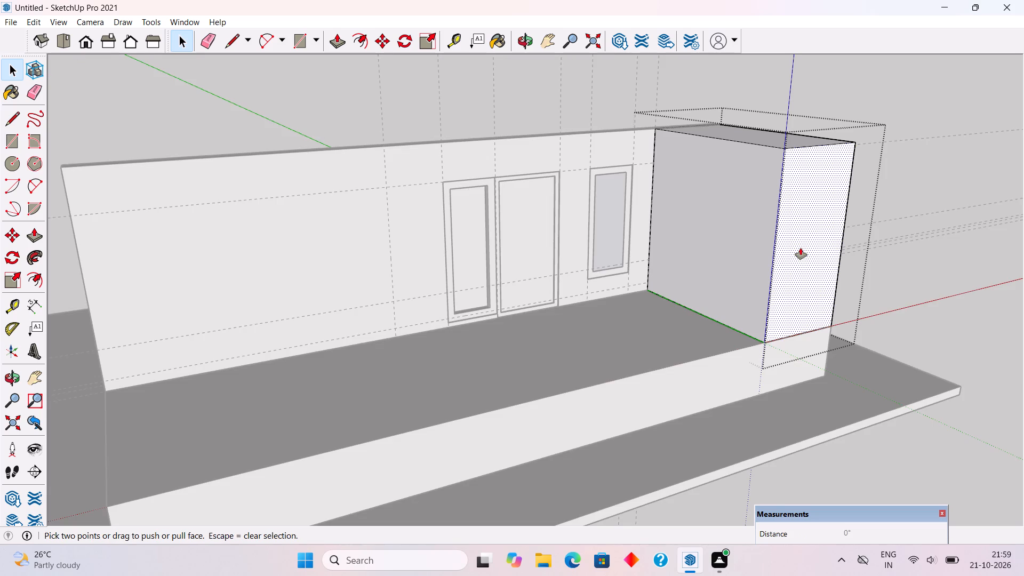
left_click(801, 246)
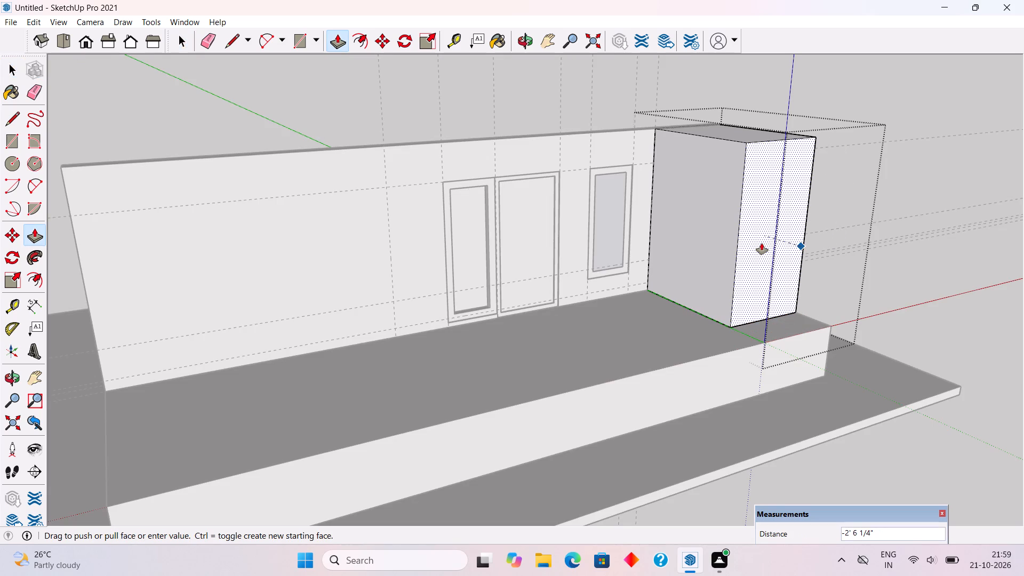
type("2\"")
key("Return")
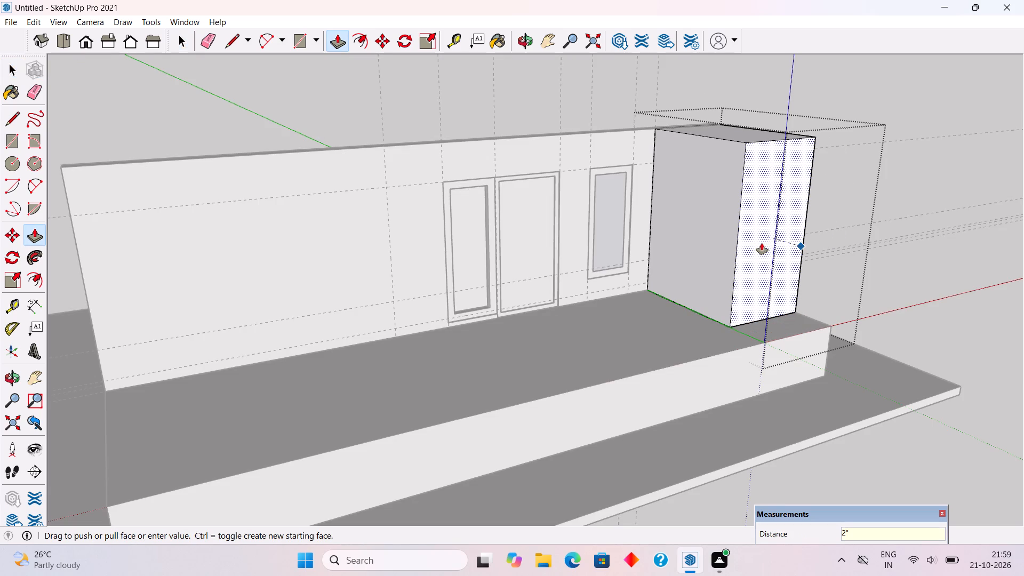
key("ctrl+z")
Push the front face of the end box back by 2'.
left_click(795, 265)
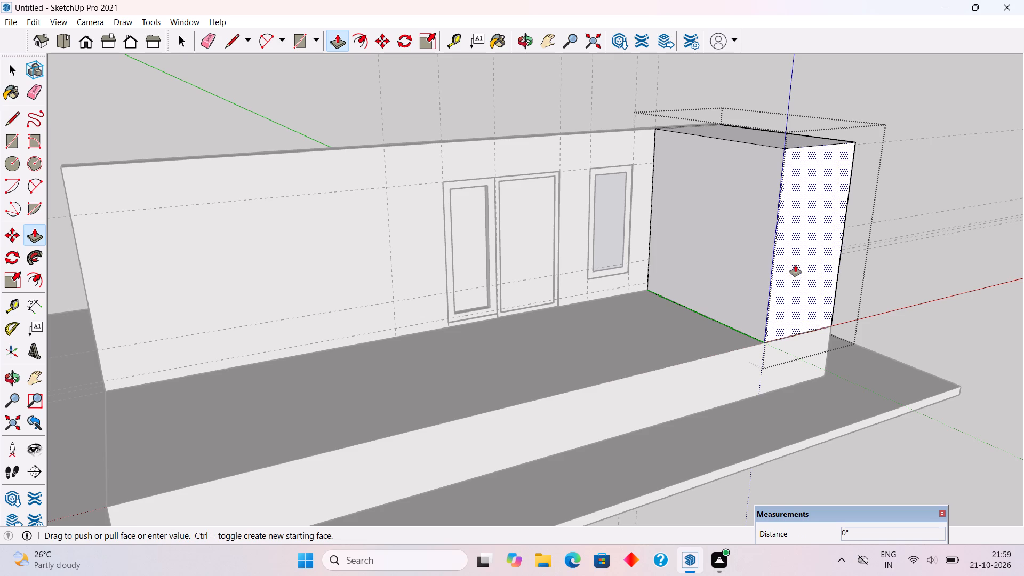
type("2'")
key("Return")
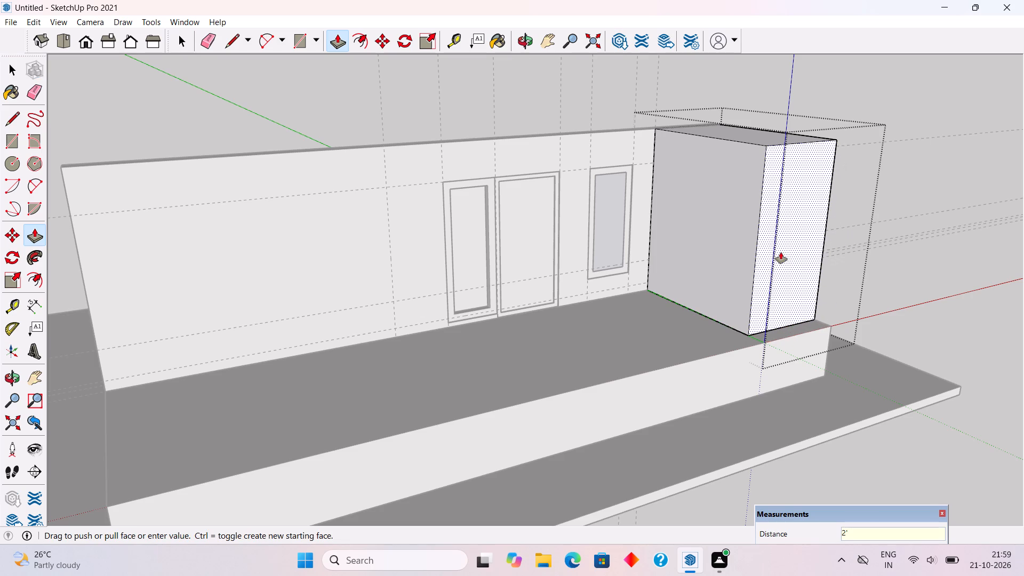
key("space")
scroll(781, 252, "down", 7)
left_click(876, 329)
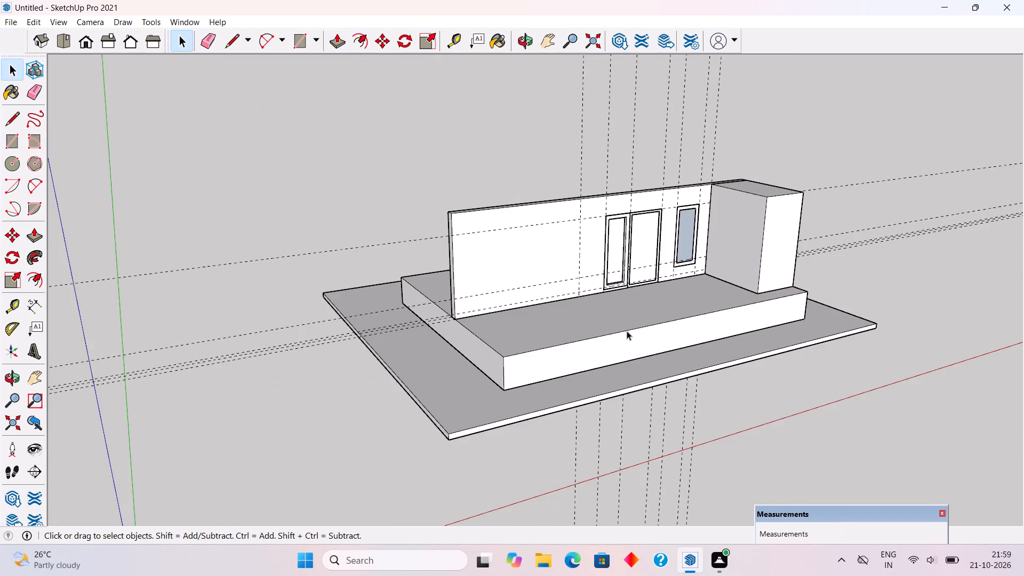
Place a guide on the raised block's top, 14' in from the end edge opposite the box.
middle_click_drag(600, 327, 517, 386)
scroll(577, 298, "up", 2)
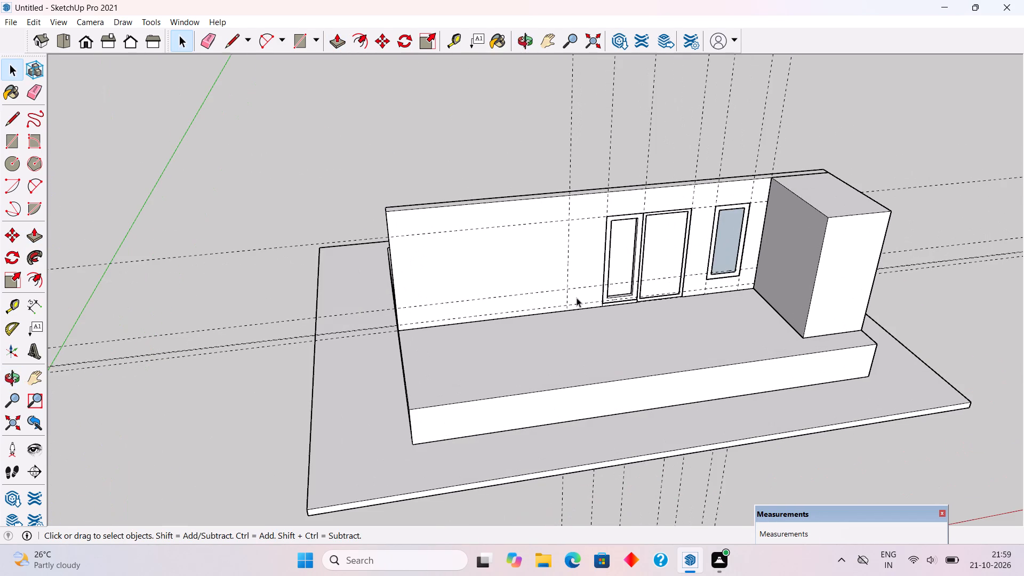
scroll(580, 247, "up", 1)
scroll(599, 287, "up", 4)
key("t")
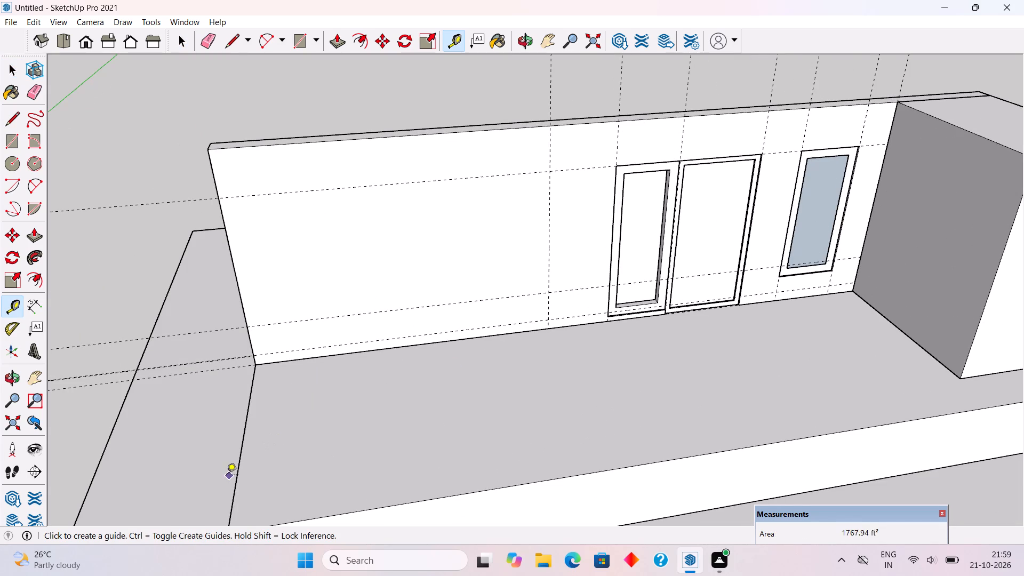
left_click(240, 462)
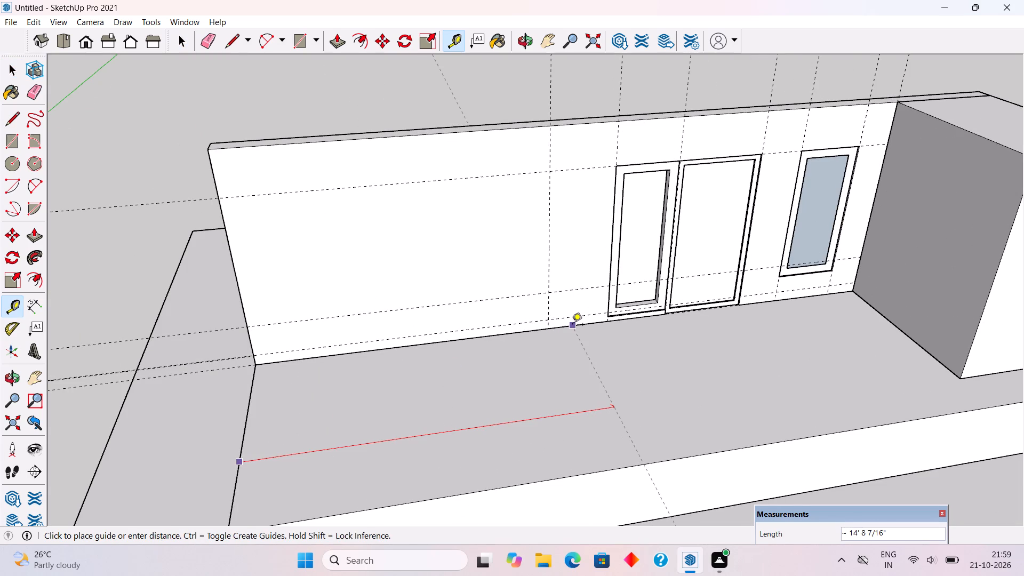
type("14'")
key("Return")
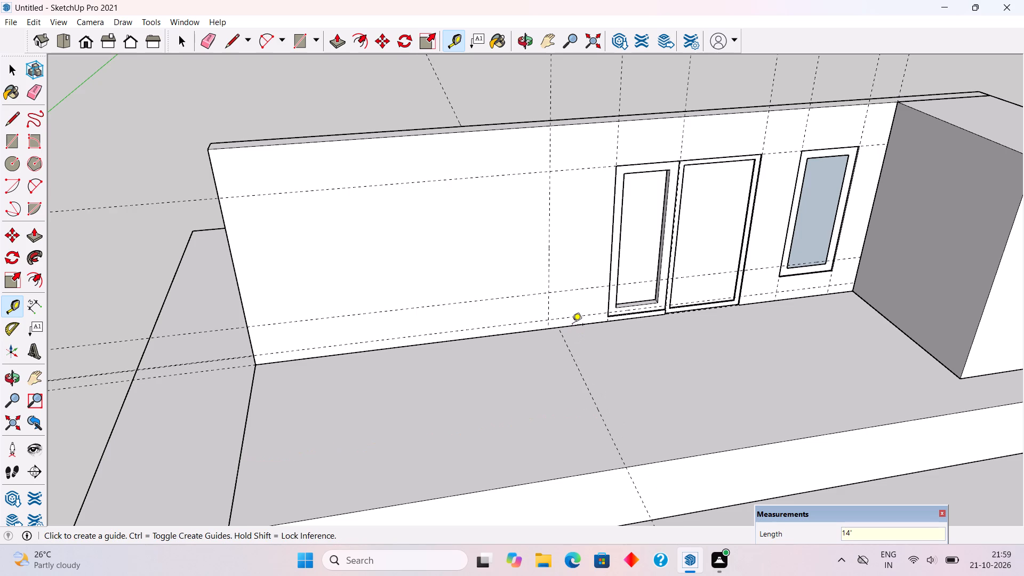
Add a guide 9" from the 14' guide toward the open end, and another 9" in from the block's front edge.
left_click(577, 372)
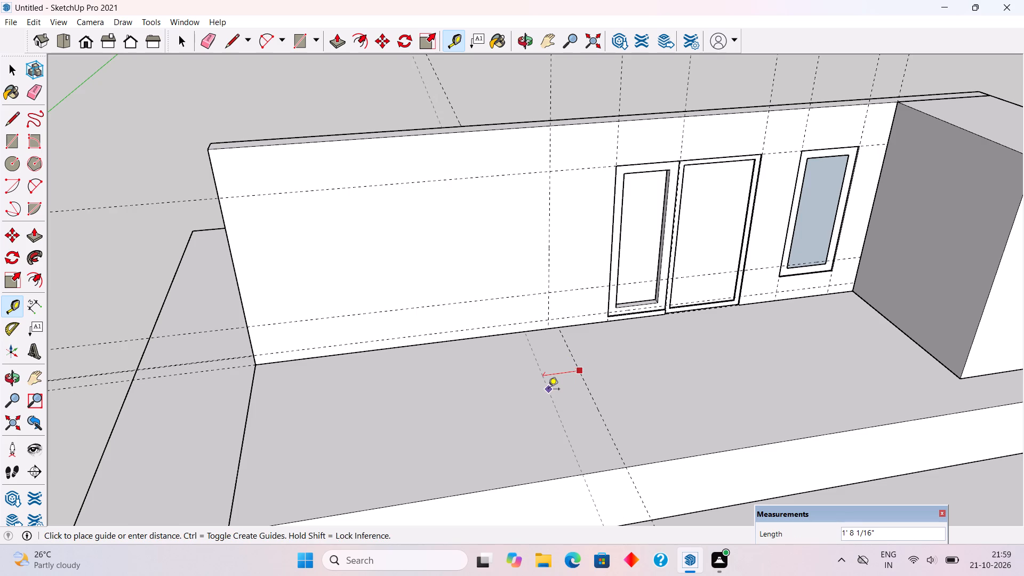
type("9\"")
key("Return")
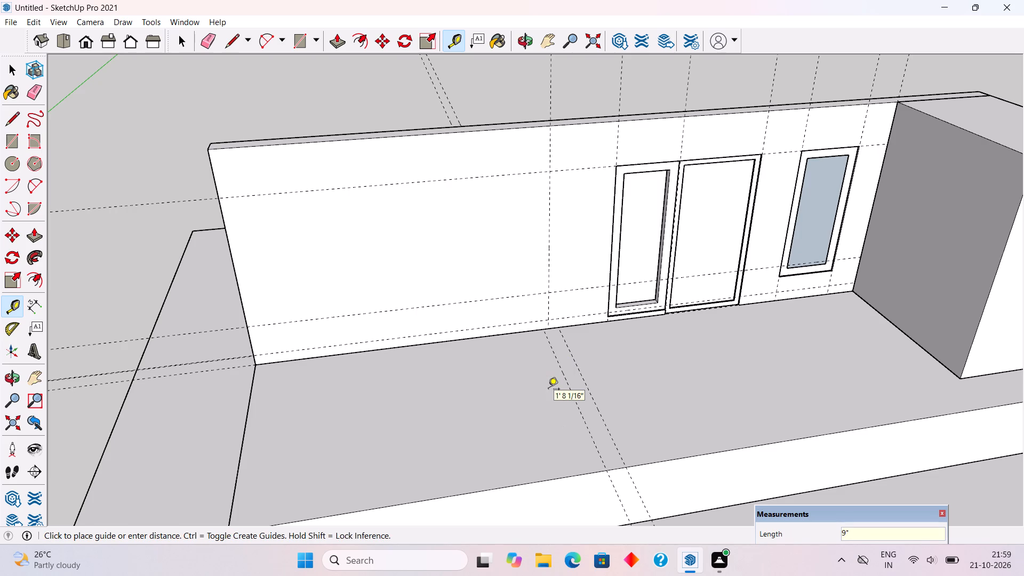
left_click(554, 481)
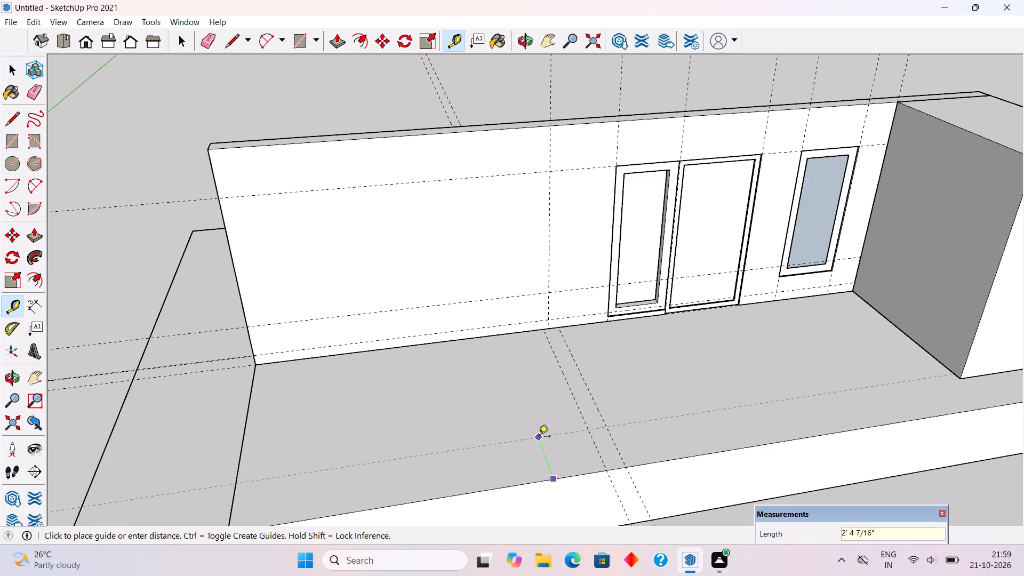
type("9\"")
key("Return")
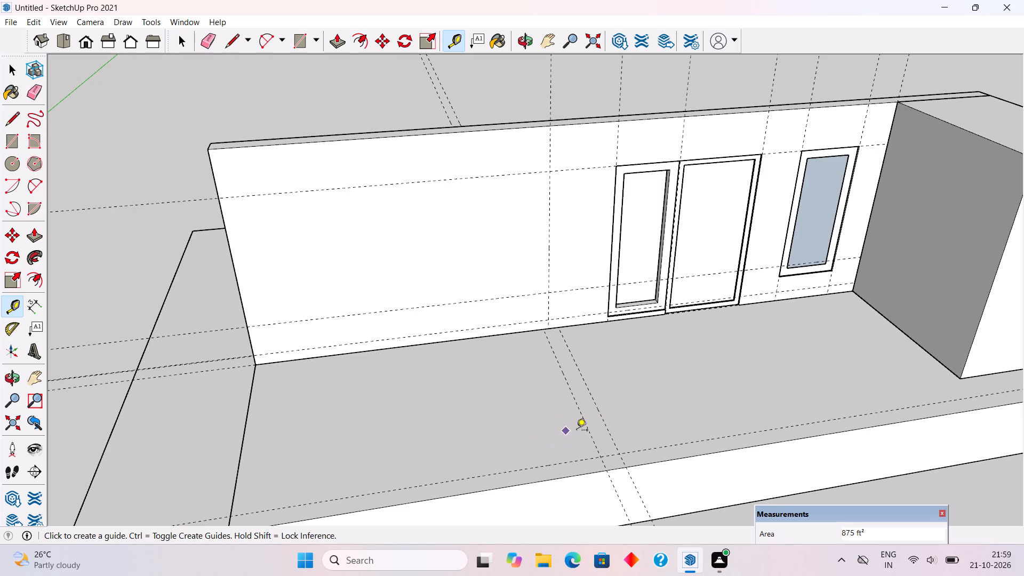
Place a guide 16' from the inner 9" guide, beyond the raised block's open end.
left_click(598, 453)
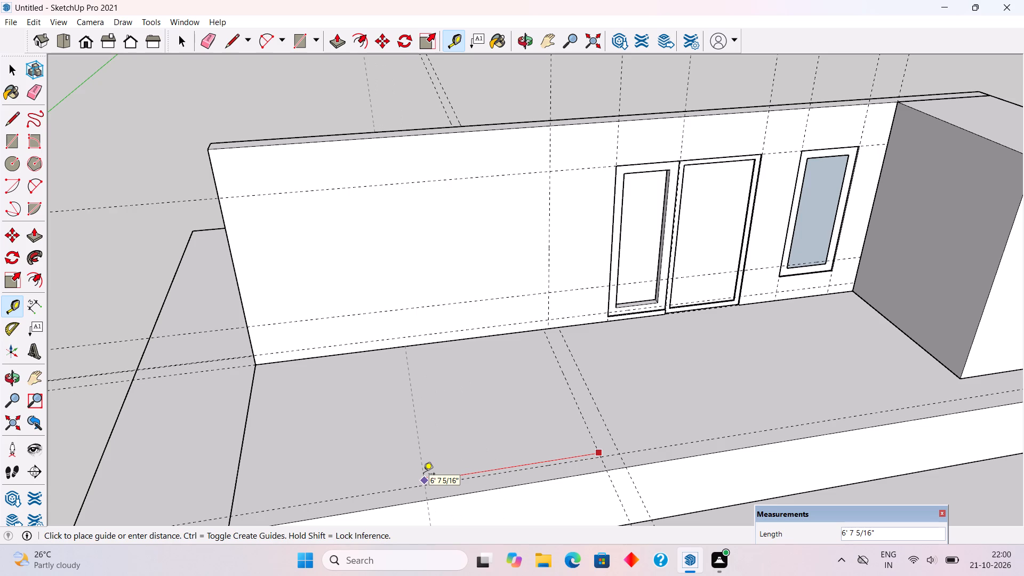
key("1")
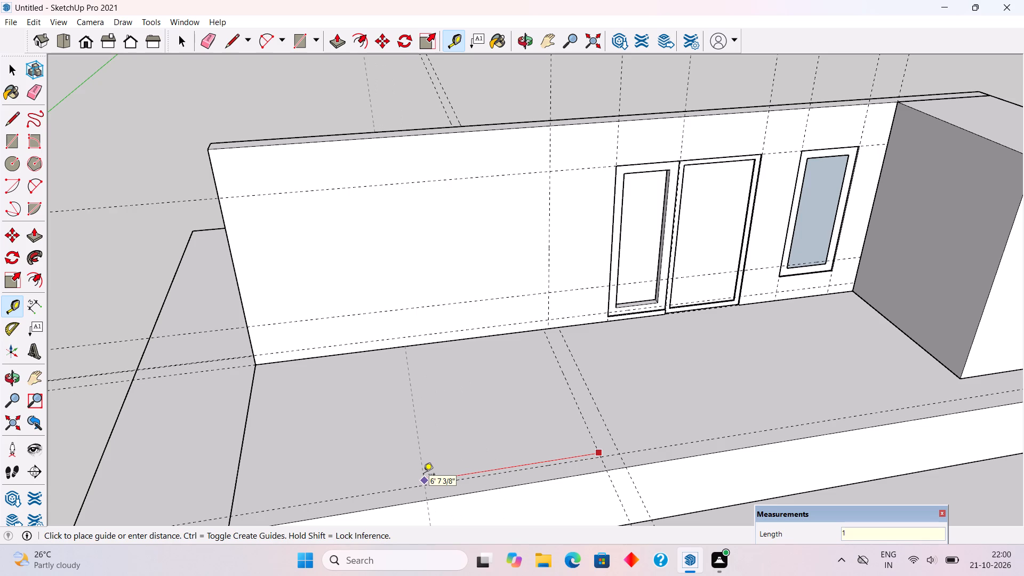
type("6'")
key("Return")
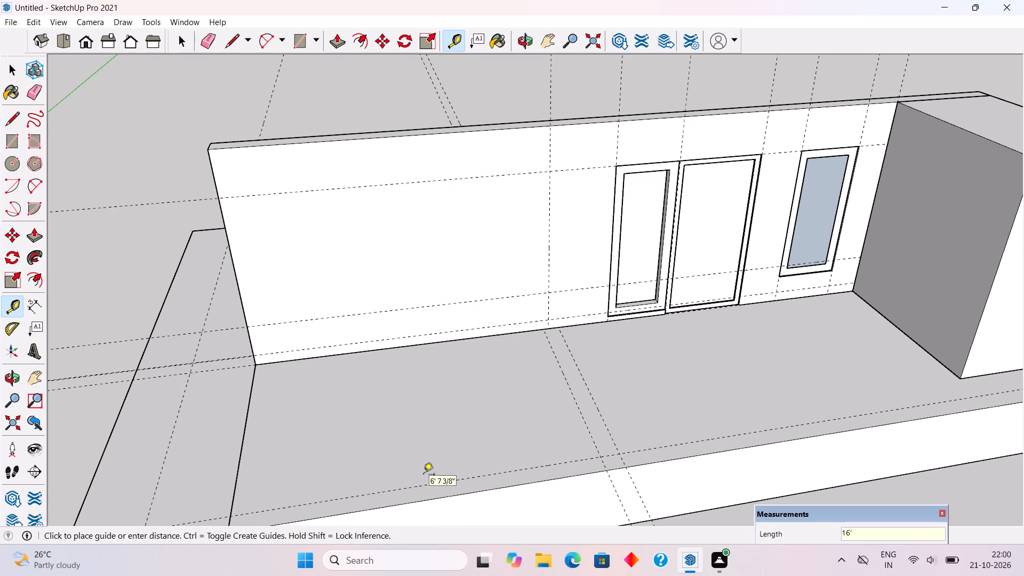
key("space")
Extend the raised block's open end face 2'9" outward to the 16' guide.
scroll(460, 447, "down", 6)
scroll(457, 365, "down", 5)
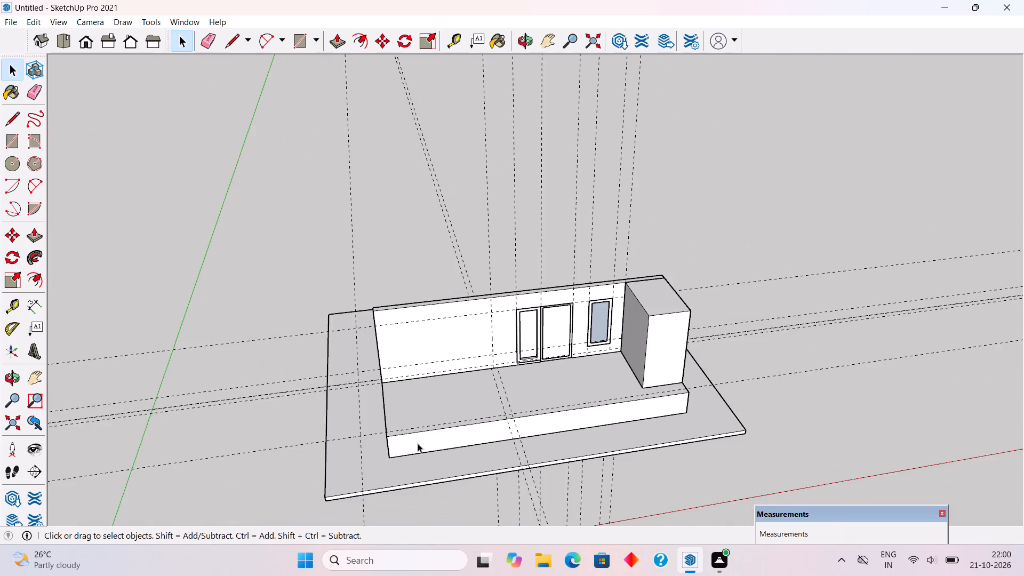
middle_click_drag(394, 447, 543, 320)
scroll(381, 473, "up", 4)
triple_click(481, 391)
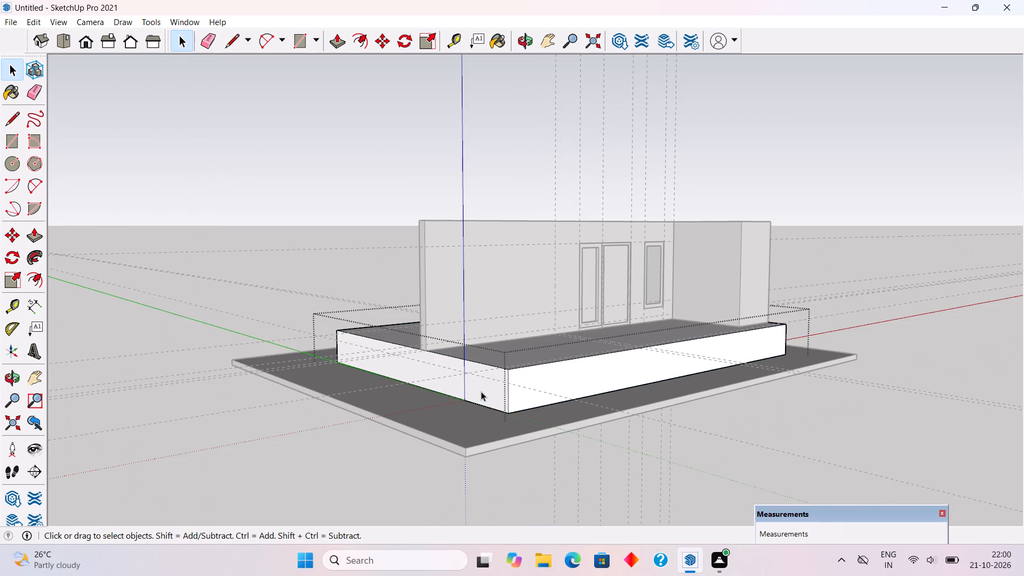
key("p")
left_click(486, 386)
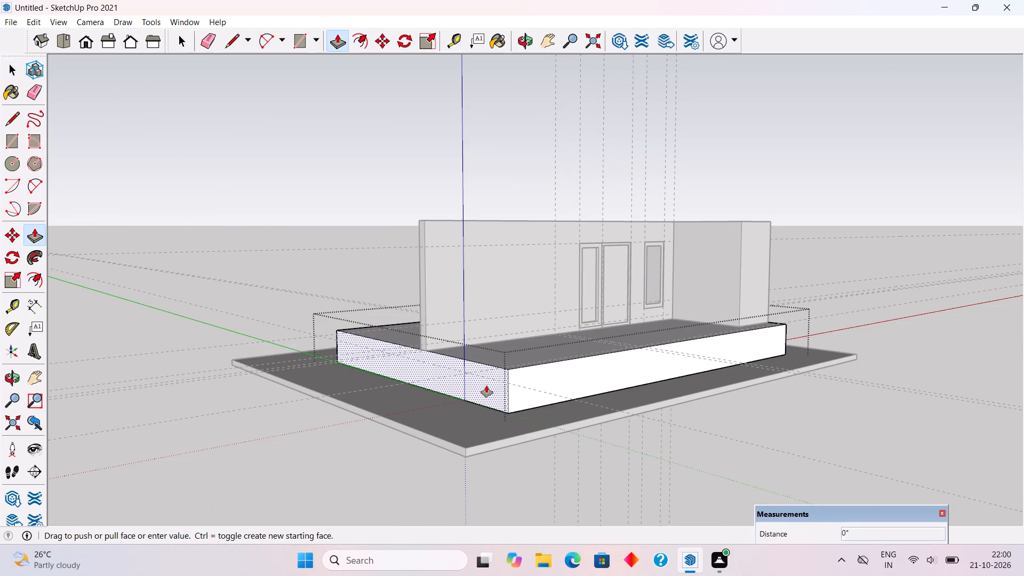
left_click(625, 410)
middle_click_drag(591, 423, 585, 495)
key("space")
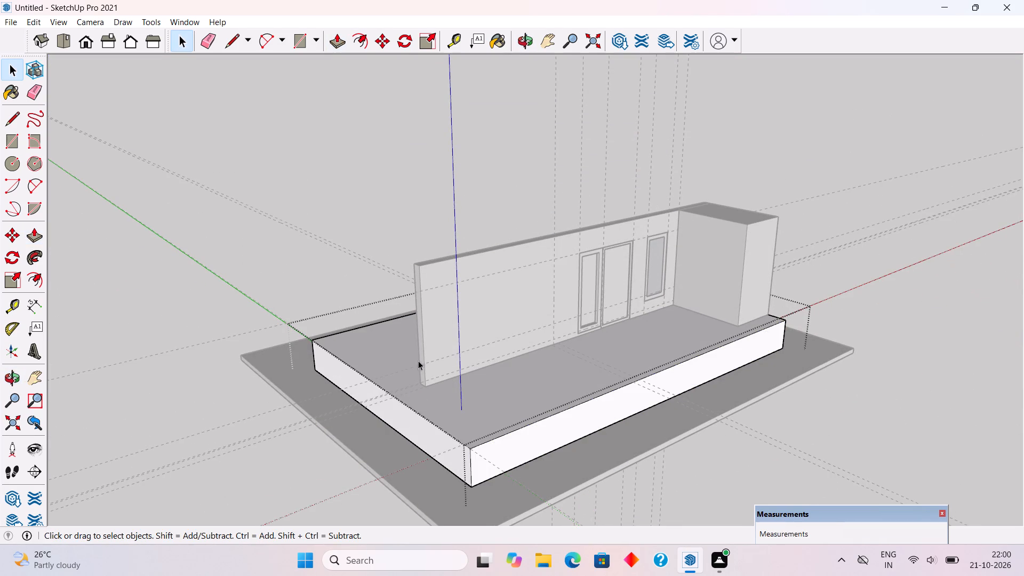
Extend the wall's open end face until it is flush with the raised block's new end.
triple_click(427, 354)
key("p")
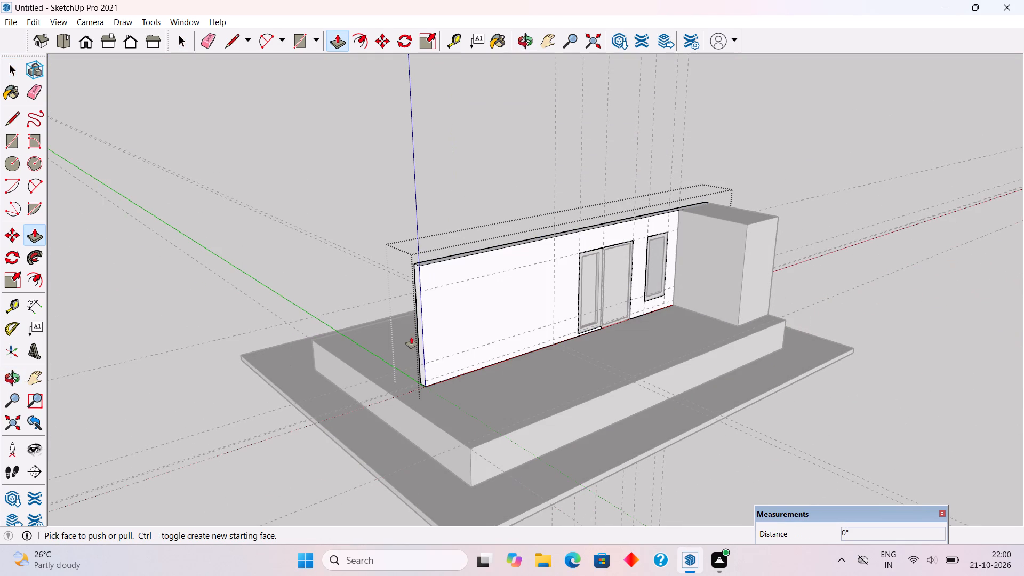
left_click(421, 337)
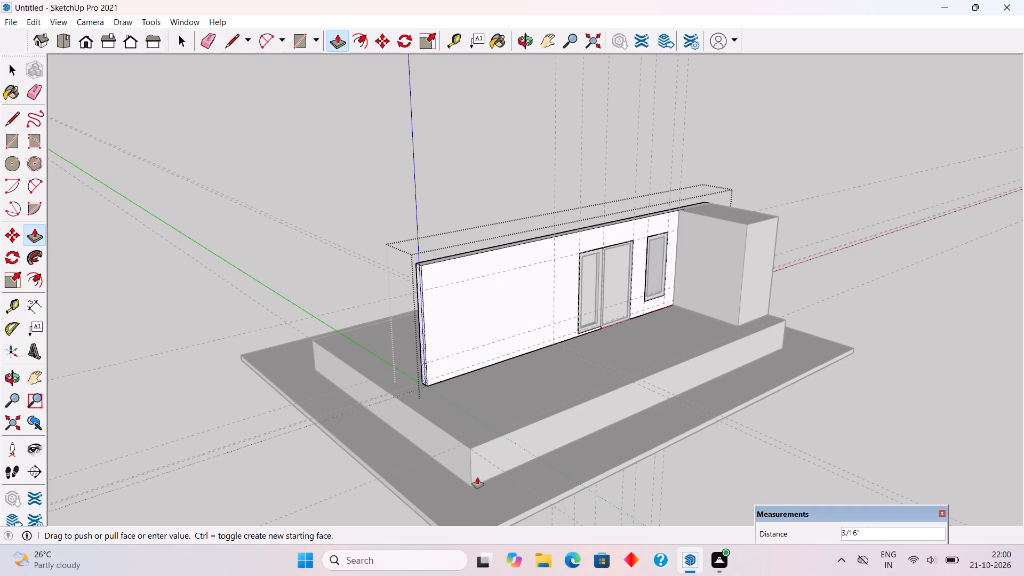
left_click(470, 478)
key("space")
left_click(376, 179)
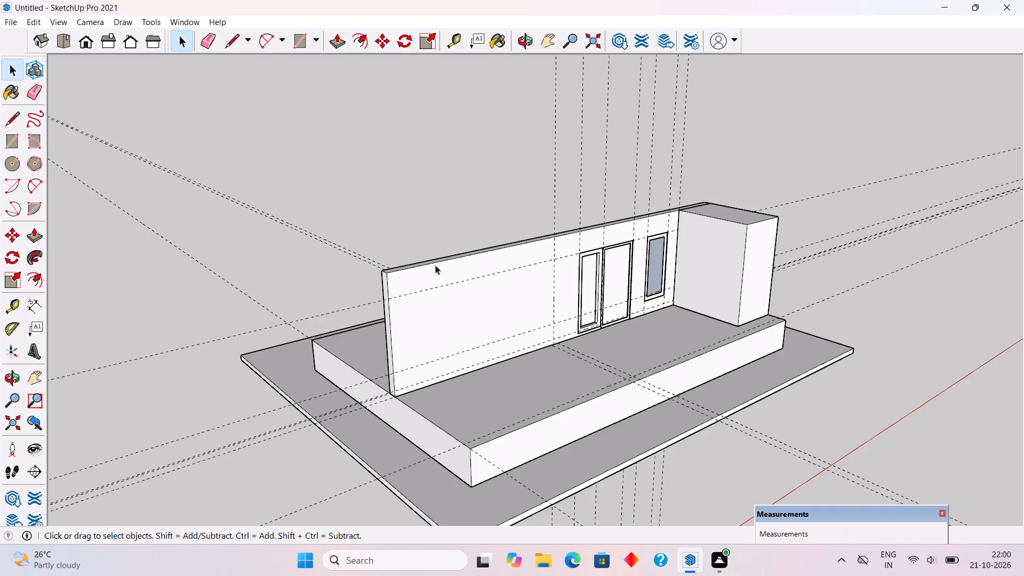
Place a guide 9" in from the raised block's extended end edge.
middle_click_drag(495, 342, 303, 377)
scroll(479, 359, "up", 4)
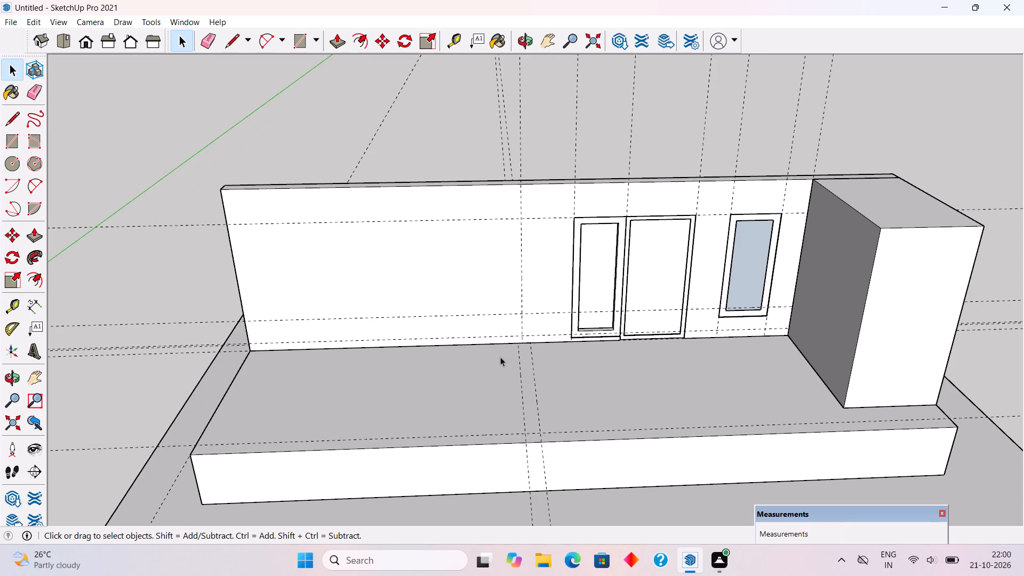
key("t")
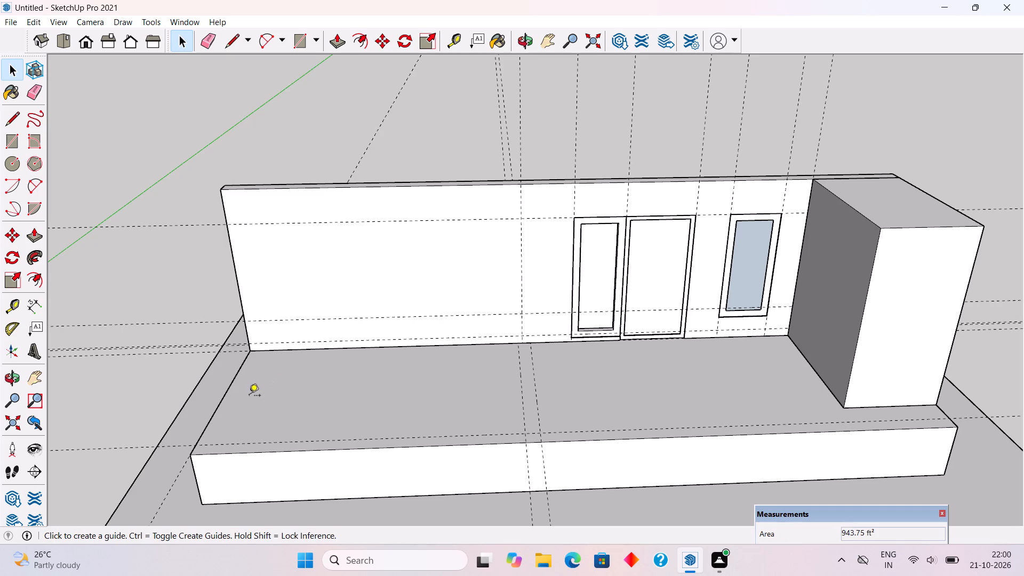
left_click(210, 425)
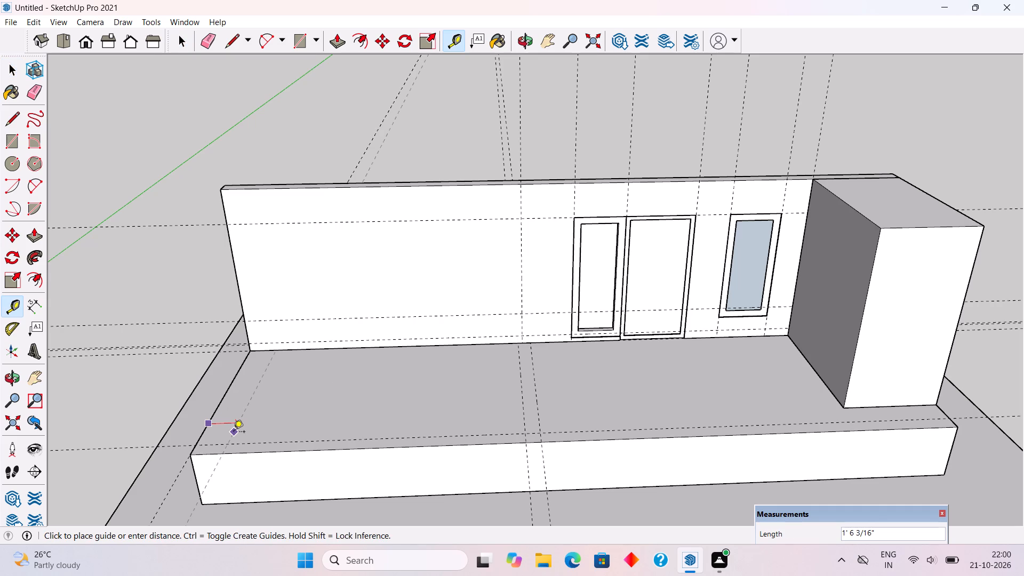
key("9")
key("shift+quotedbl")
key("Return")
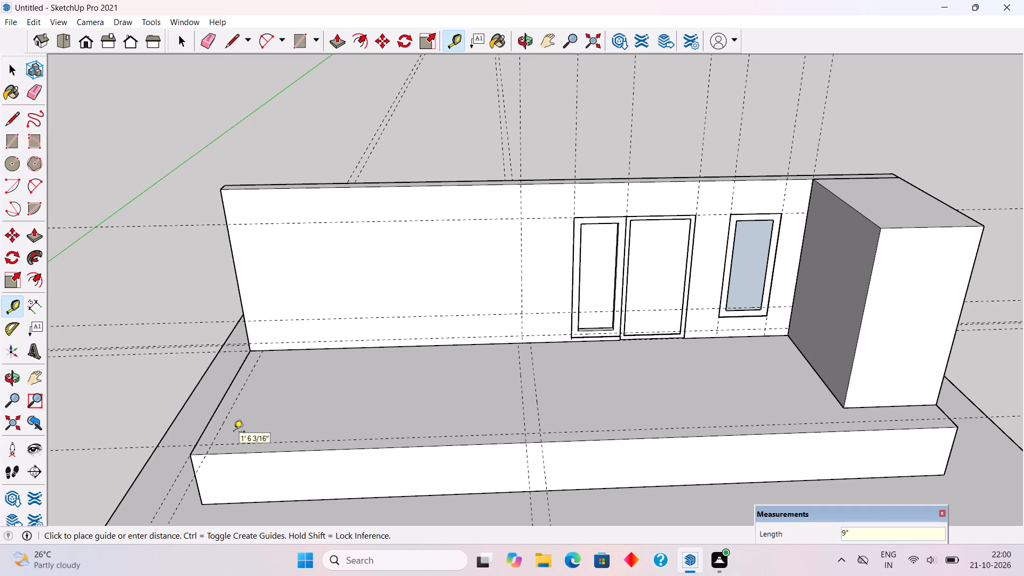
Draw a 16'9" by 9" rectangle along the block's front edge, from its open end to the 14' guide.
key("r")
scroll(234, 433, "up", 1)
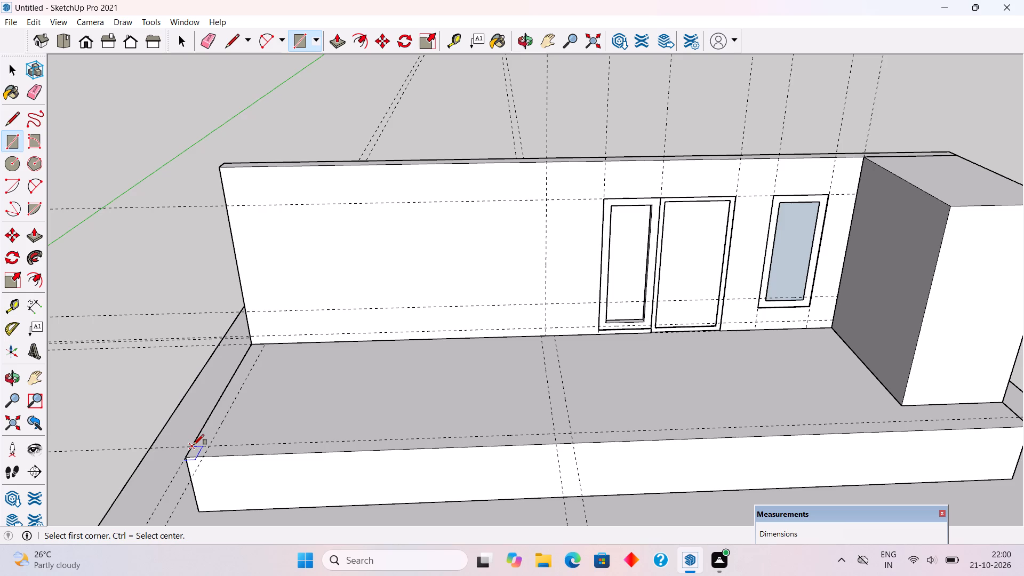
left_click(194, 445)
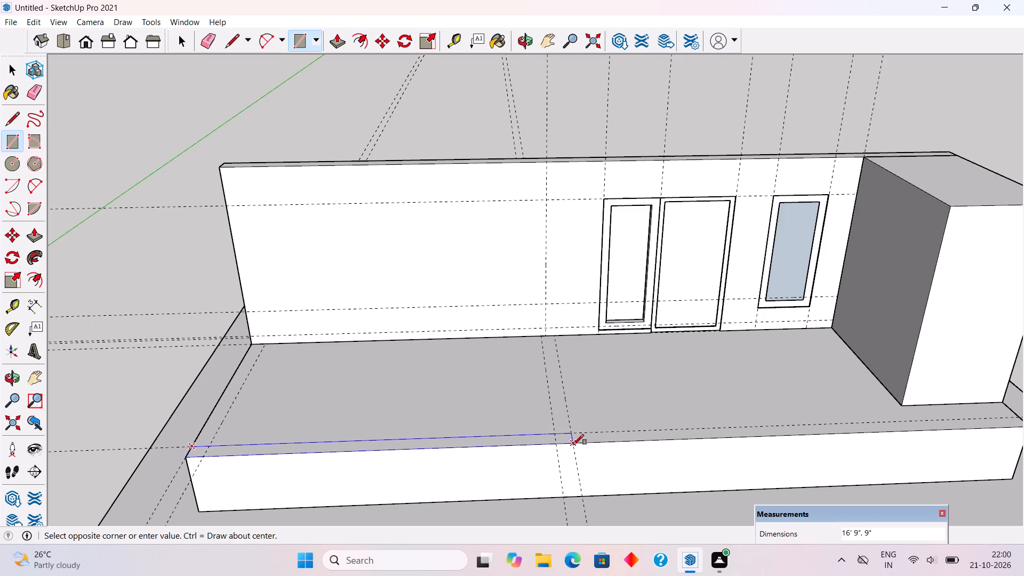
left_click(573, 445)
Pull the rectangle on the block's front edge up to the back wall's height and make the resulting front wall a group.
key("p")
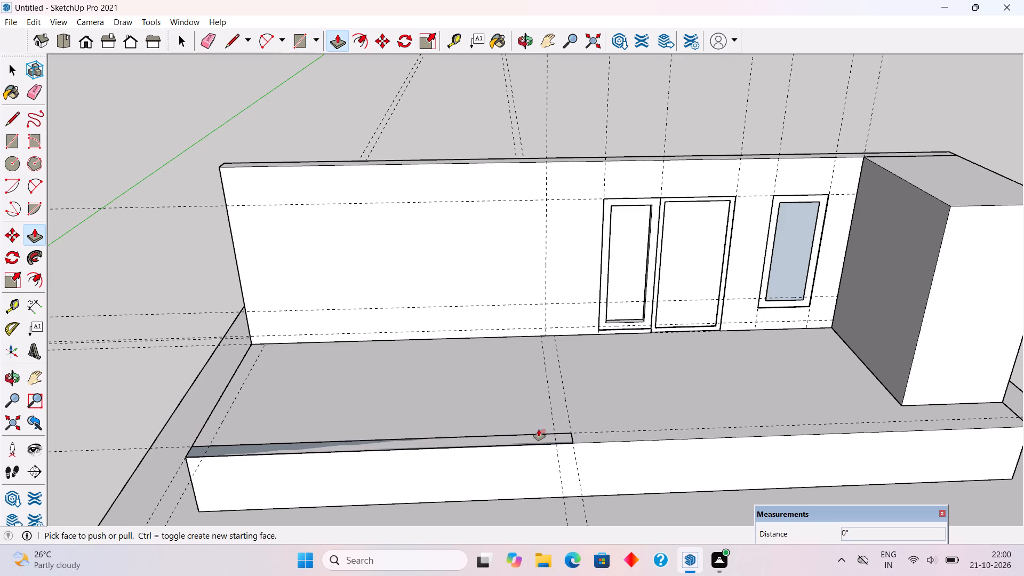
left_click(537, 439)
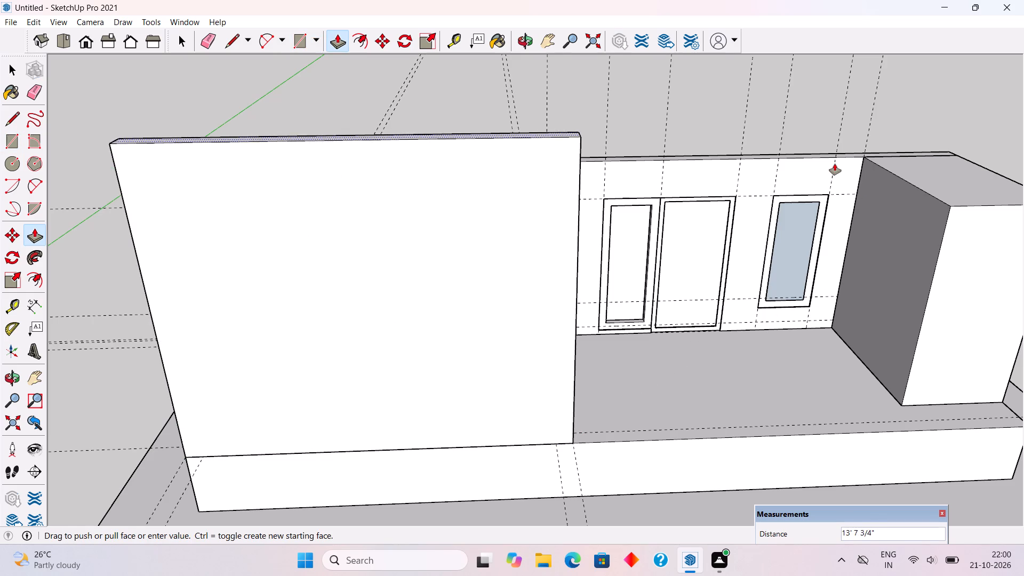
left_click(830, 155)
key("space")
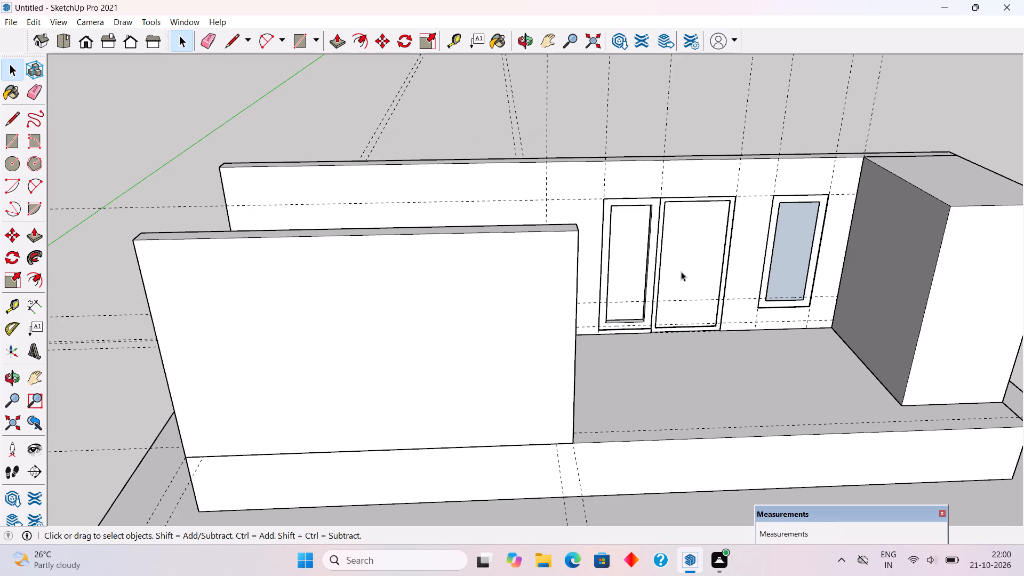
triple_click(484, 373)
right_click(484, 373)
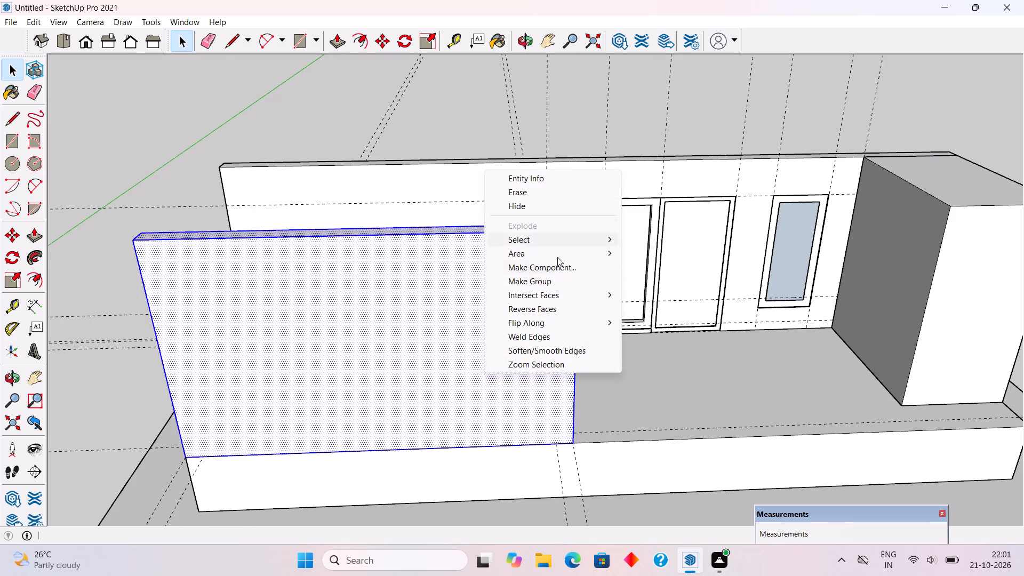
left_click(557, 287)
Draw a 9" by 9'3" rectangle between the guides, from the back wall to the inner end corner of the front wall.
middle_click_drag(567, 240, 485, 532)
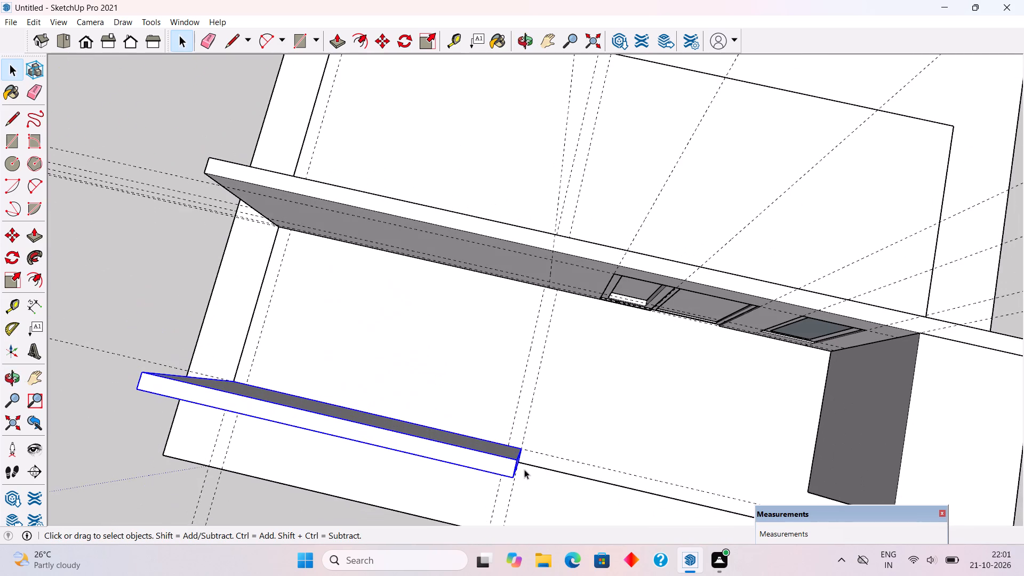
scroll(534, 364, "up", 2)
key("r")
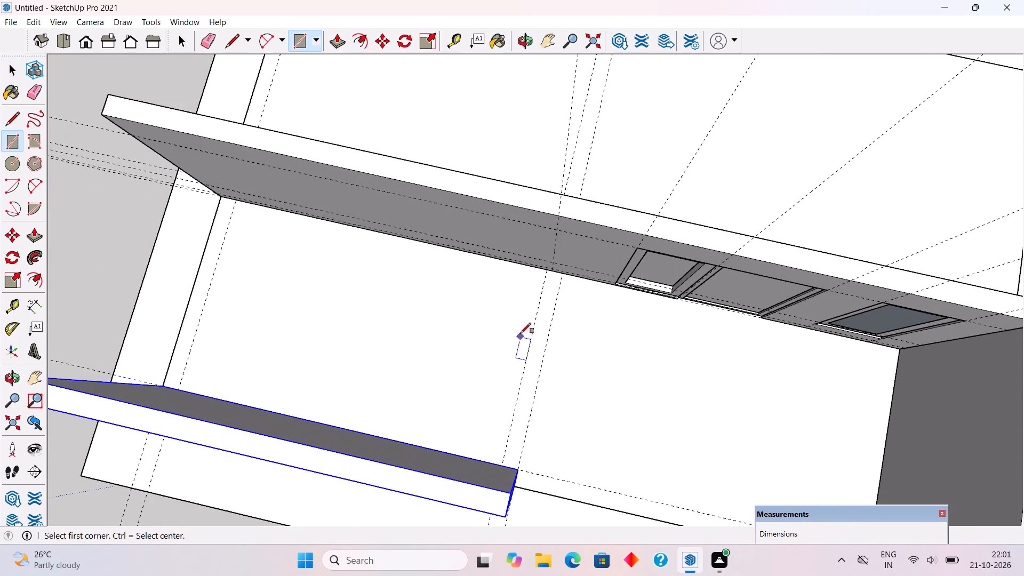
left_click(546, 270)
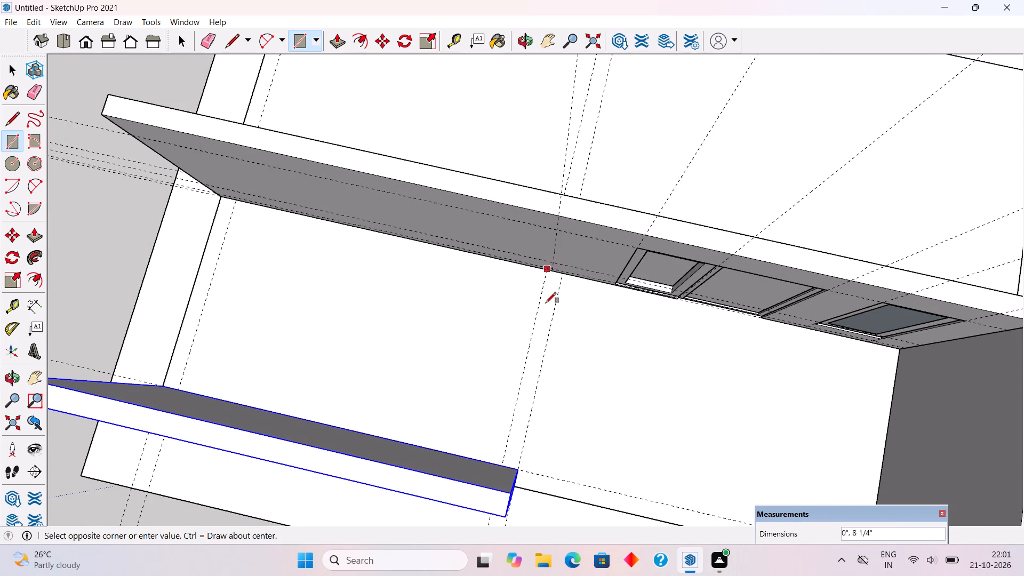
left_click(516, 472)
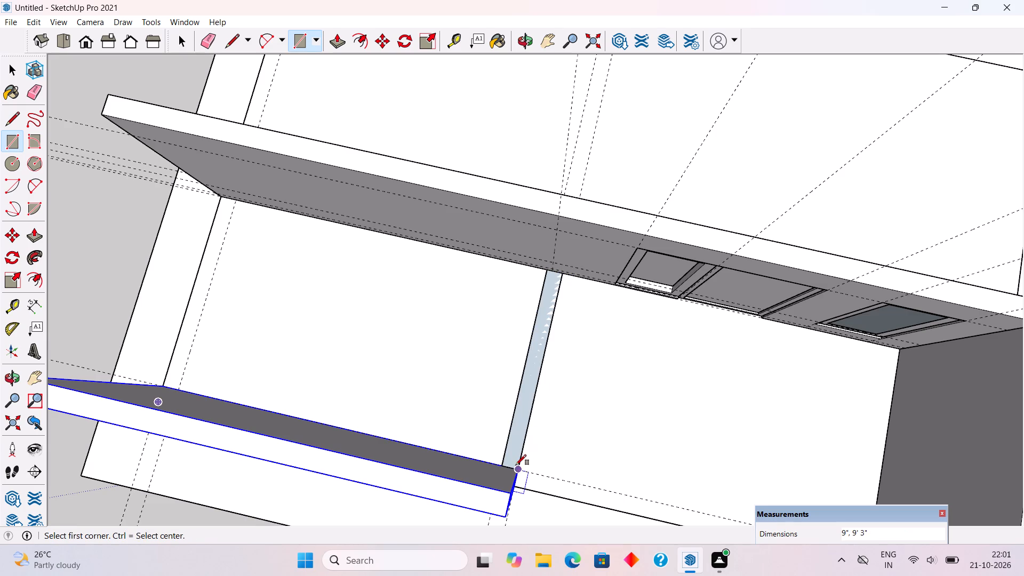
Raise the cross-wall rectangle to the back wall's height and make the partition a group.
key("p")
left_click(516, 448)
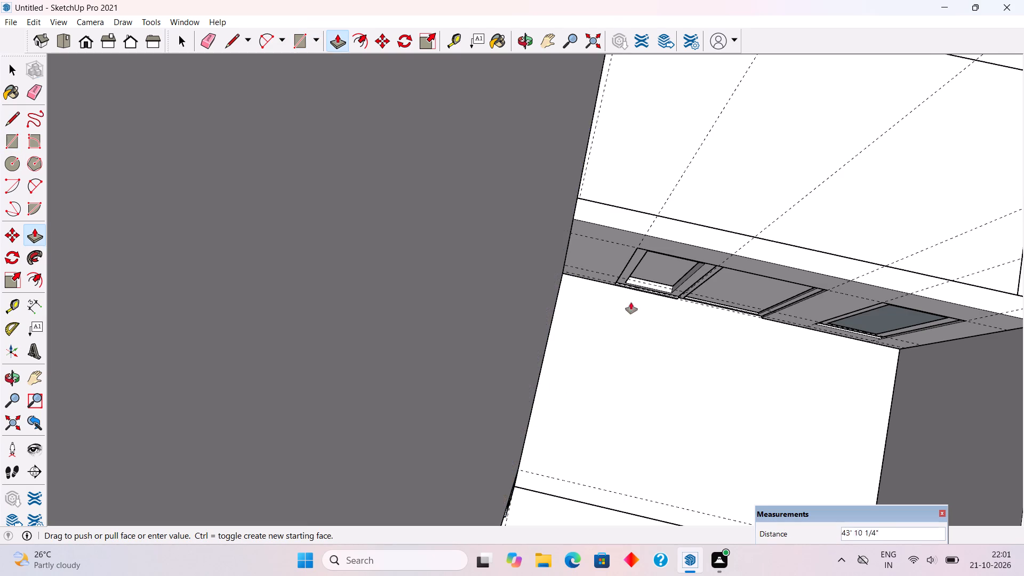
left_click(697, 233)
key("space")
key("space")
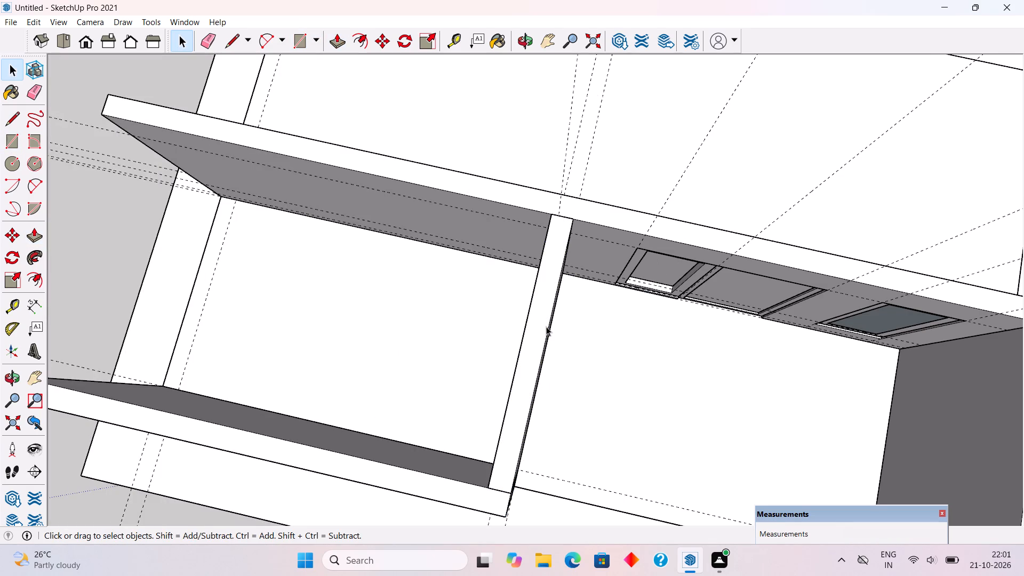
triple_click(546, 326)
left_click(546, 326)
right_click(546, 326)
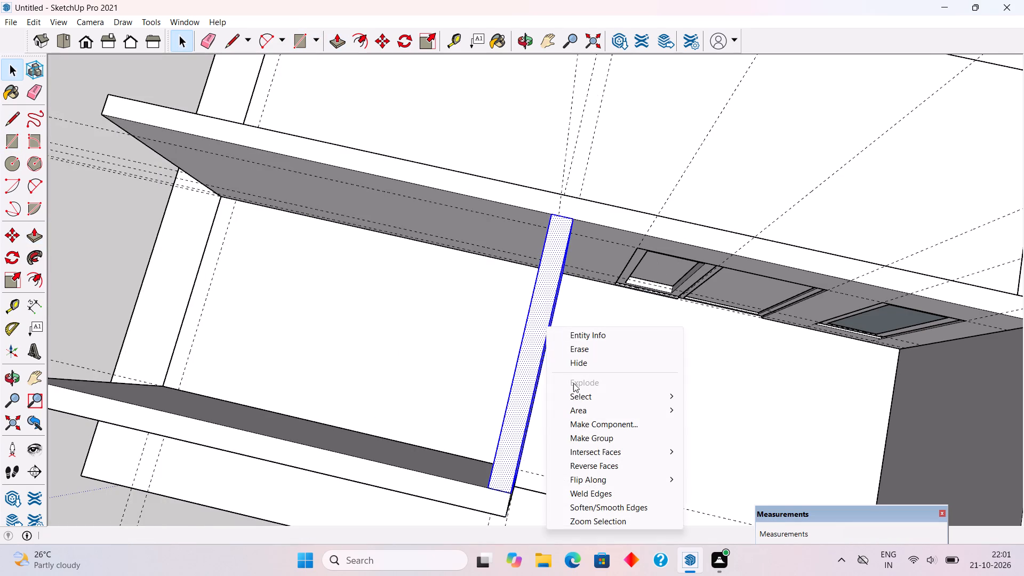
left_click(589, 438)
middle_click_drag(585, 428, 603, 210)
scroll(603, 210, "down", 2)
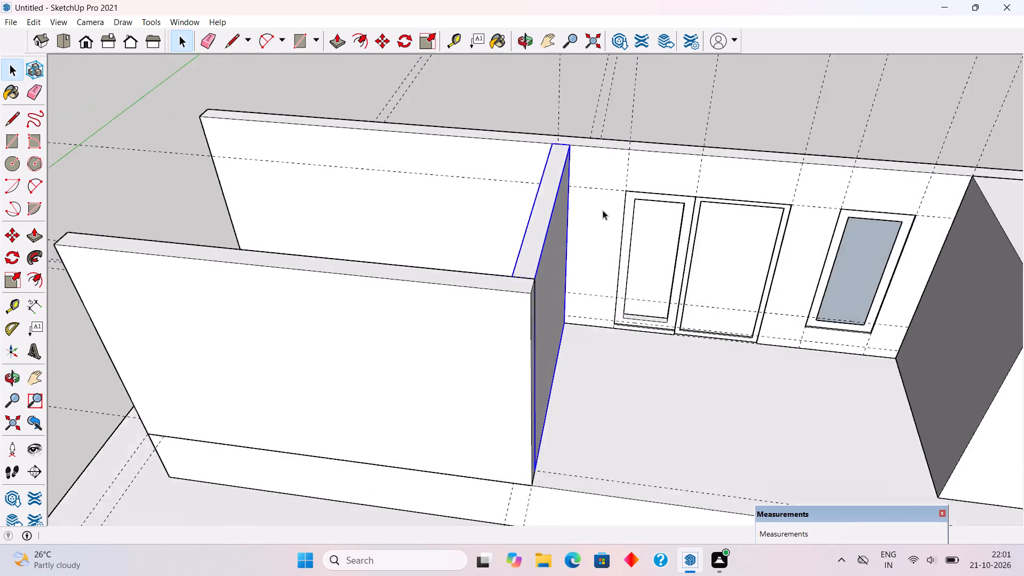
scroll(603, 210, "down", 7)
middle_click_drag(593, 304, 636, 222)
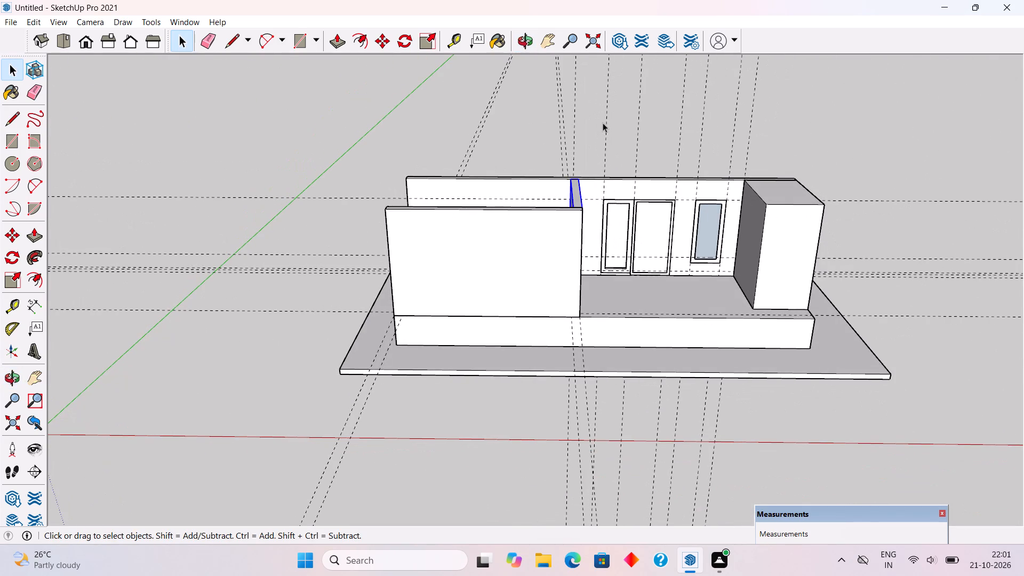
left_click(603, 123)
Extend the base slab's end face 15' outward beyond the raised block's open end.
middle_click_drag(603, 305, 641, 210)
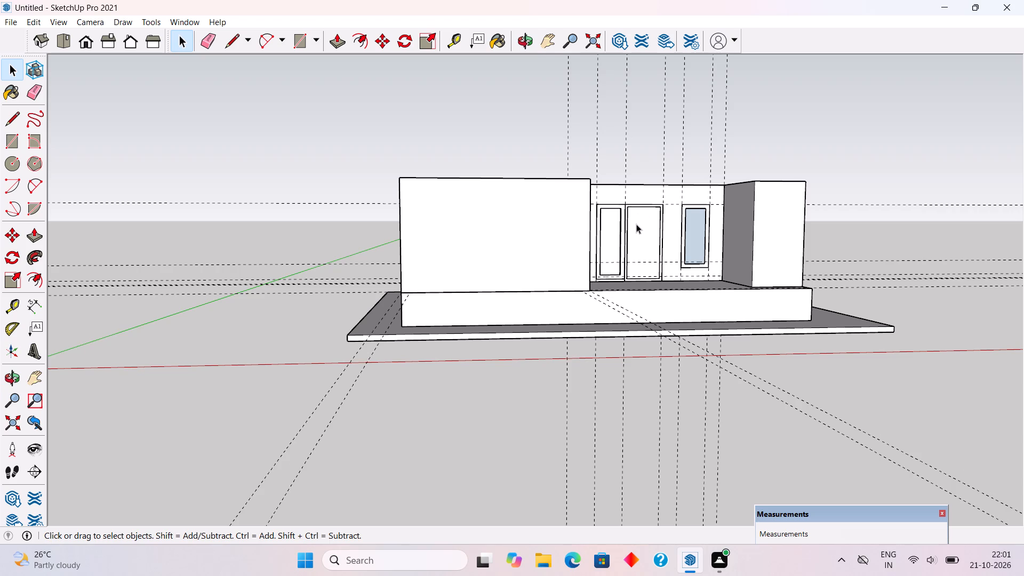
middle_click_drag(512, 268, 642, 373)
middle_click_drag(527, 211, 625, 215)
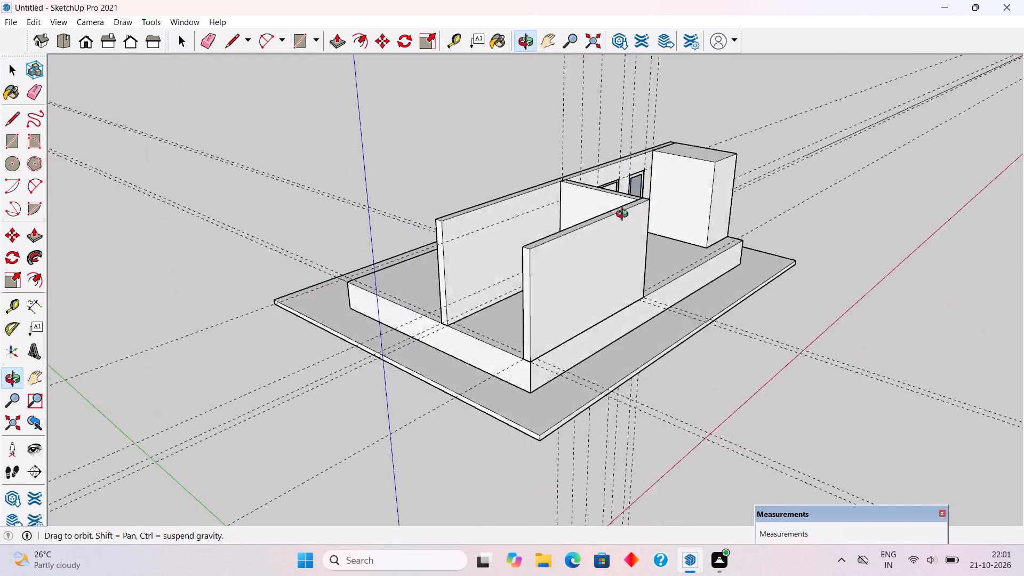
middle_click_drag(625, 215, 650, 268)
scroll(540, 385, "up", 4)
middle_click_drag(550, 363, 493, 218)
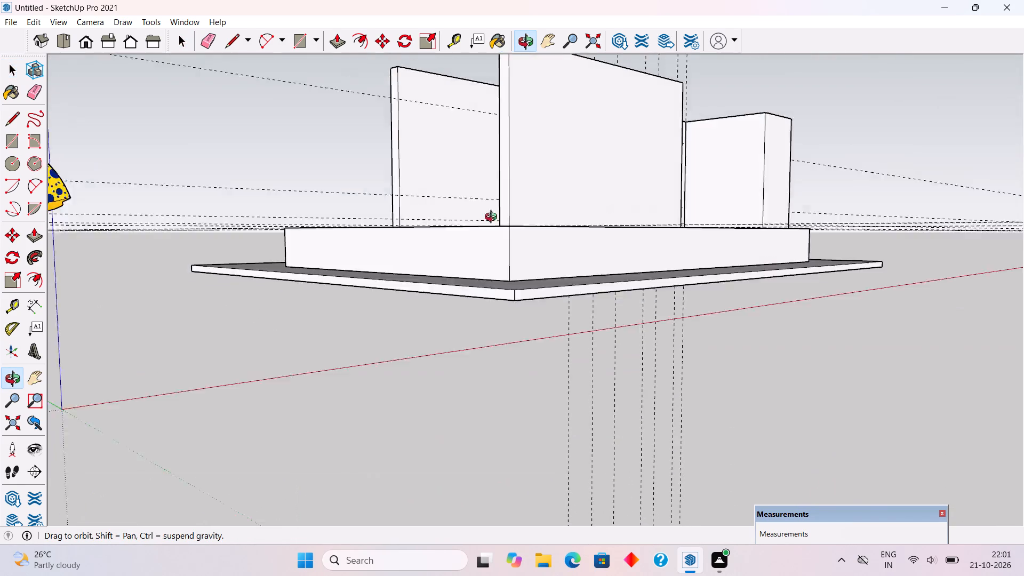
middle_click_drag(493, 218, 472, 288)
scroll(458, 297, "down", 7)
scroll(433, 363, "up", 6)
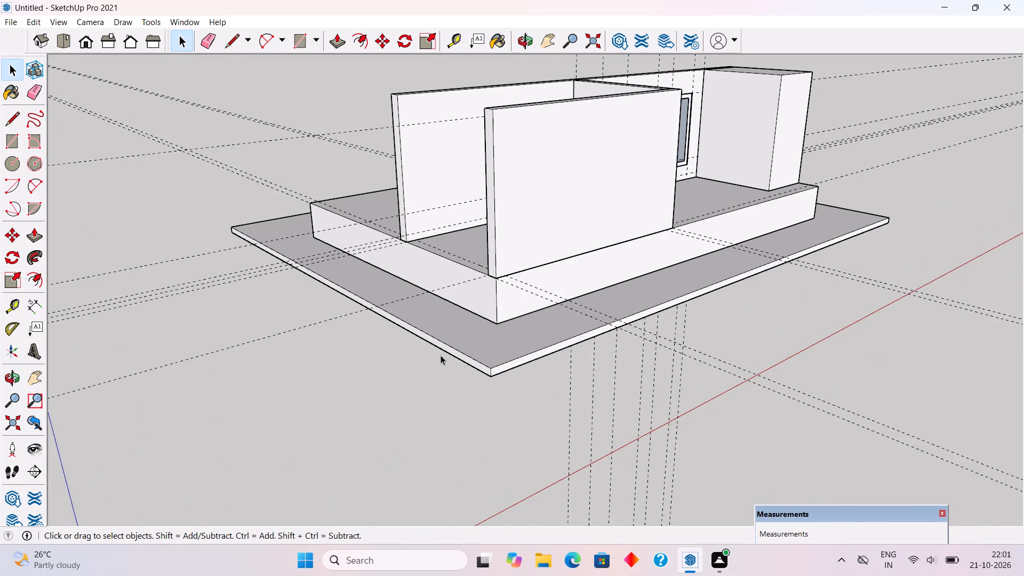
triple_click(445, 351)
key("p")
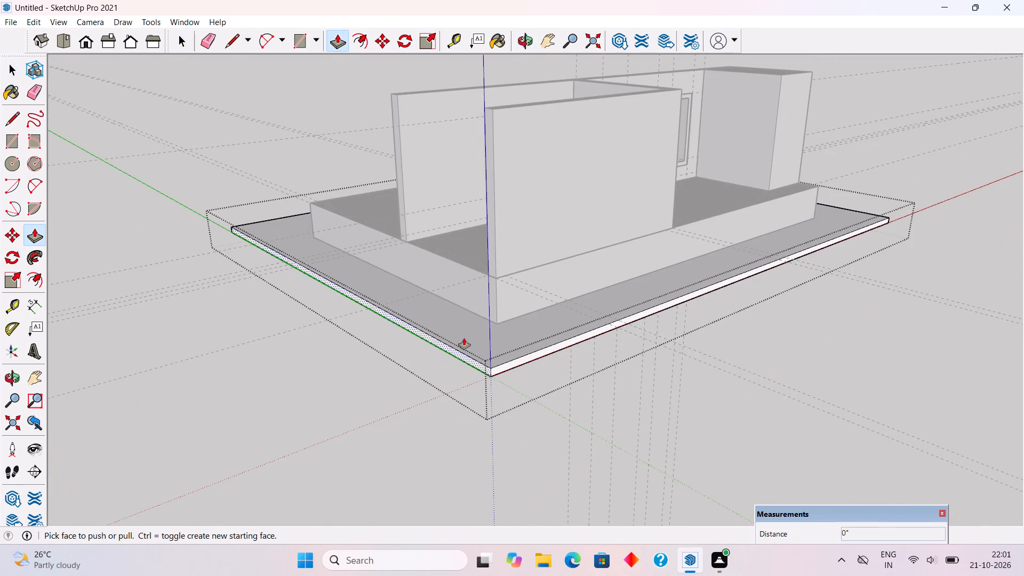
left_click(461, 356)
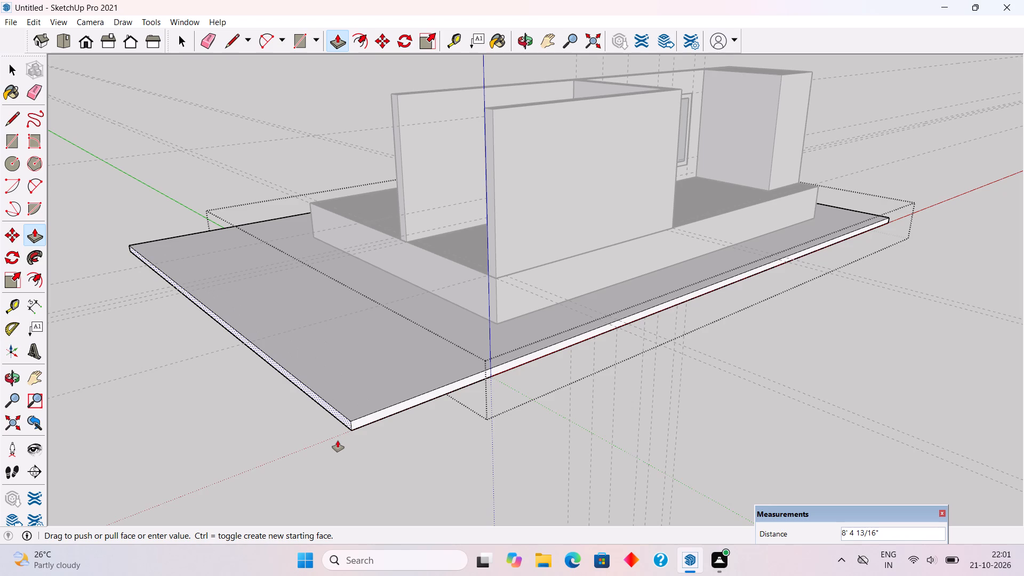
type("15'")
key("Return")
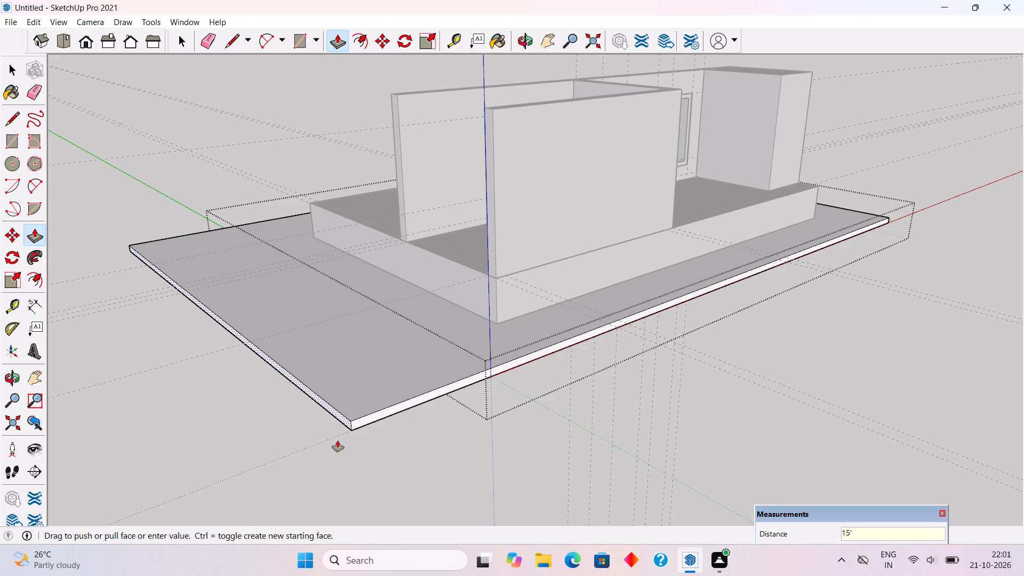
key("space")
left_click(307, 116)
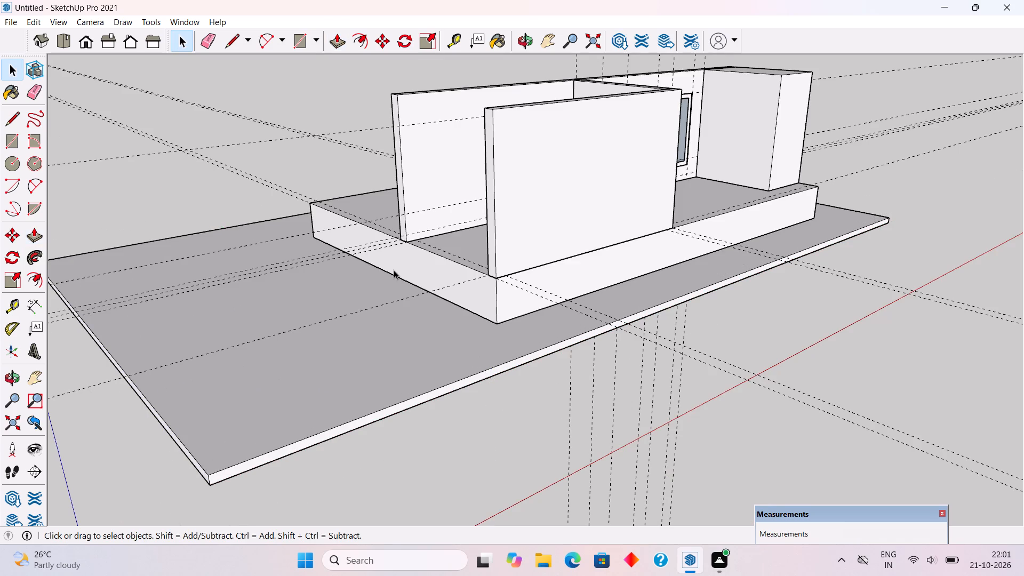
Extend the raised block's end face 15' outward over the lengthened base slab.
triple_click(394, 270)
key("p")
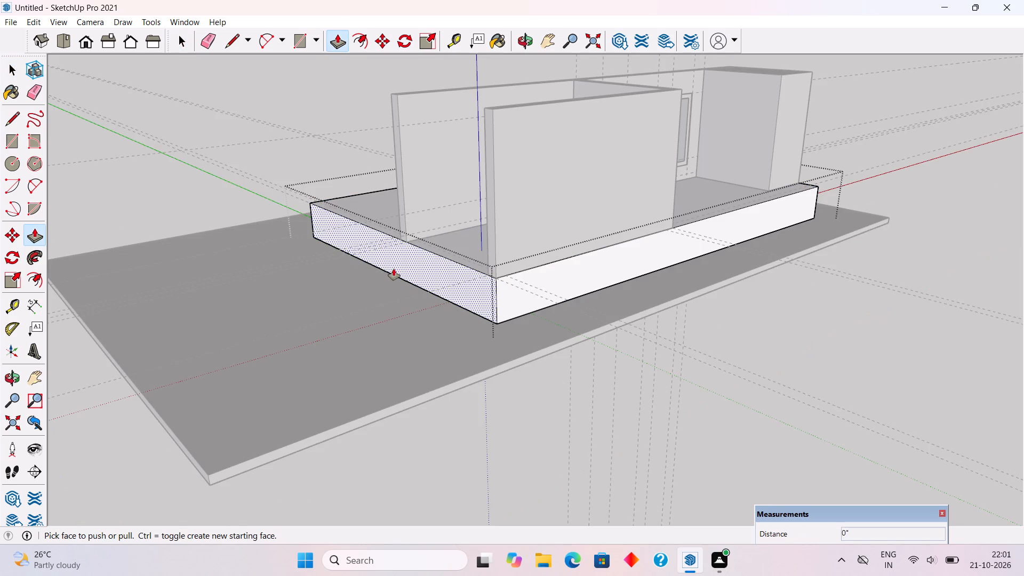
left_click(394, 269)
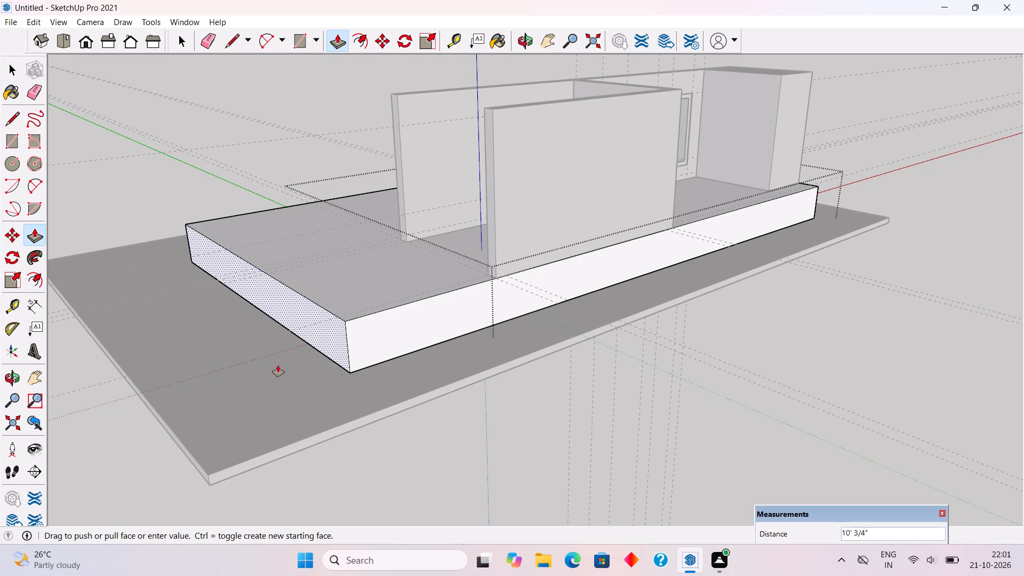
type("15'")
key("Return")
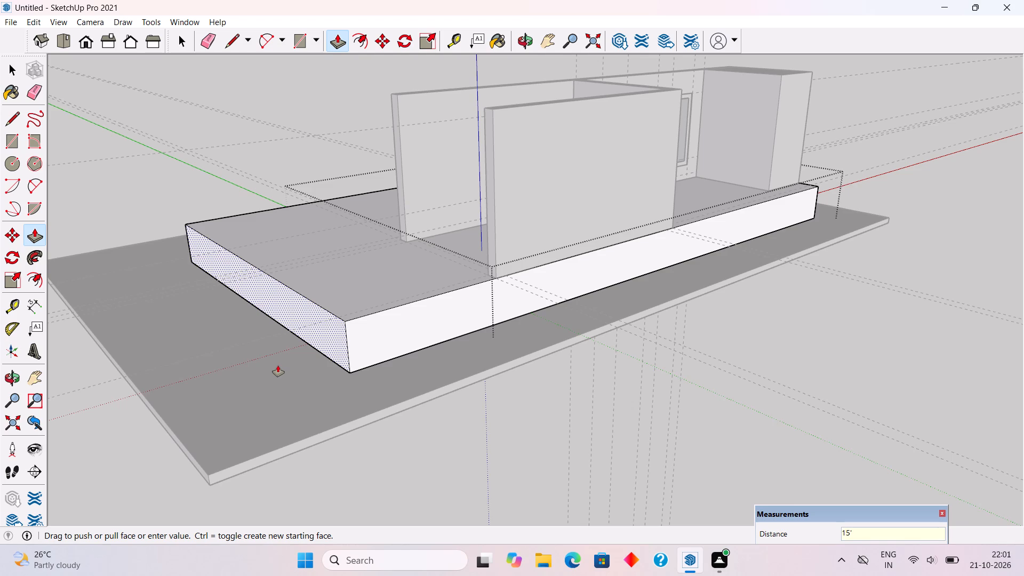
key("space")
scroll(278, 365, "down", 7)
double_click(271, 183)
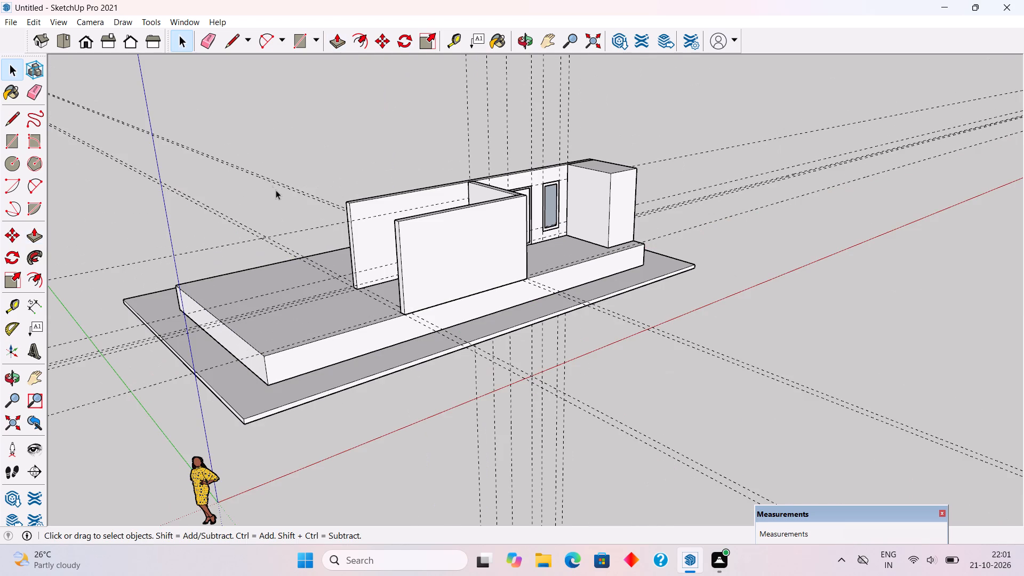
Draw a 9" by 9'3" rectangle between the outer ends of the back and front walls to close the room.
middle_click_drag(419, 256, 397, 354)
scroll(389, 352, "up", 6)
middle_click_drag(379, 315, 388, 318)
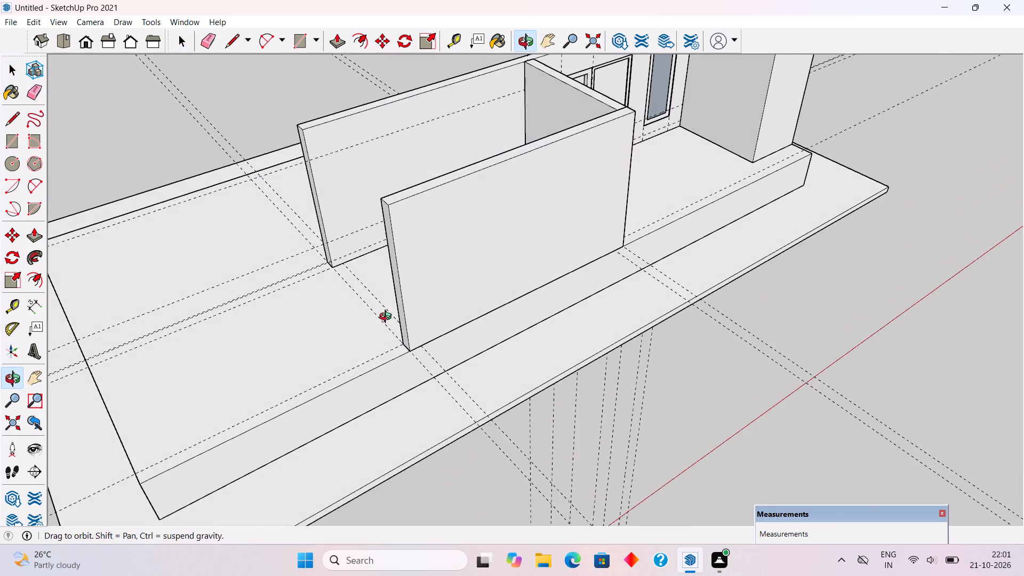
middle_click_drag(388, 318, 394, 318)
key("r")
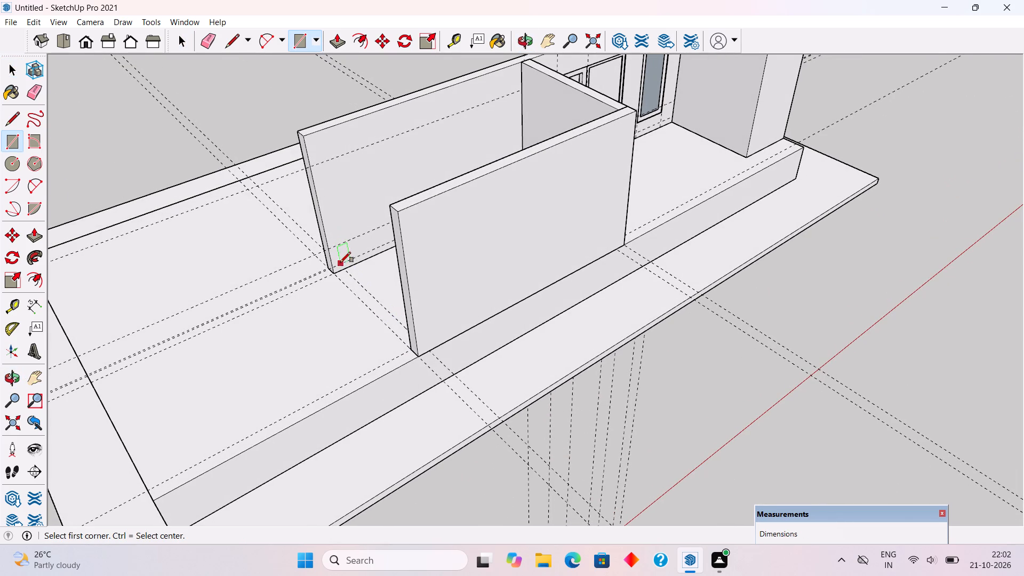
left_click(348, 267)
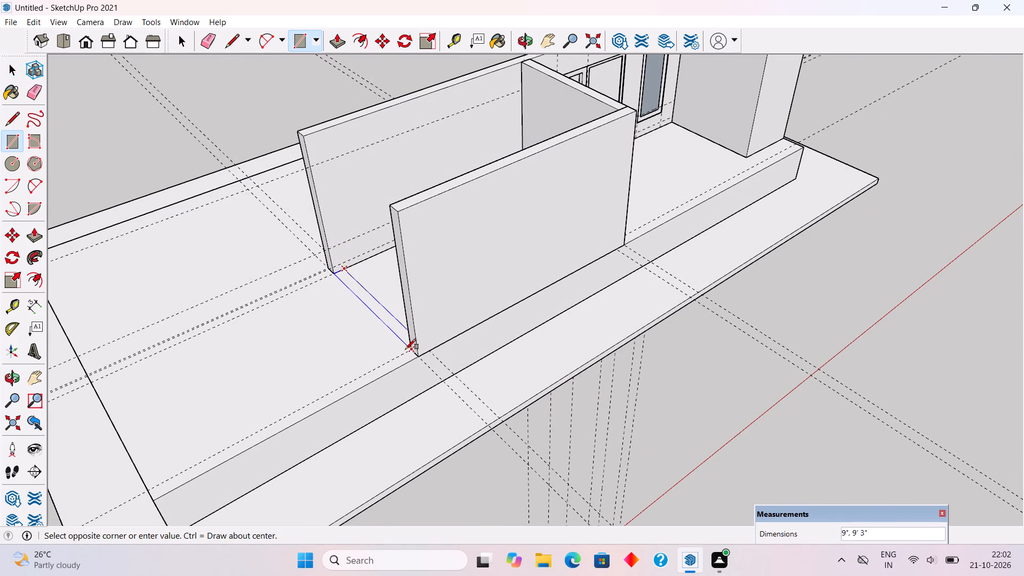
left_click(405, 349)
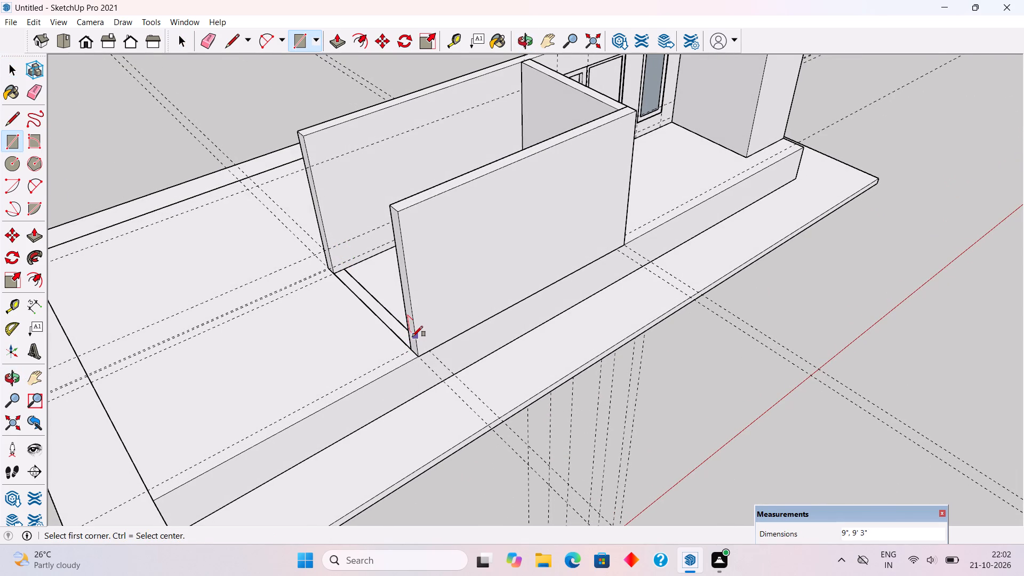
Raise the closing rectangle 10' to the top of the adjoining walls and make this end wall a group.
key("p")
left_click(406, 334)
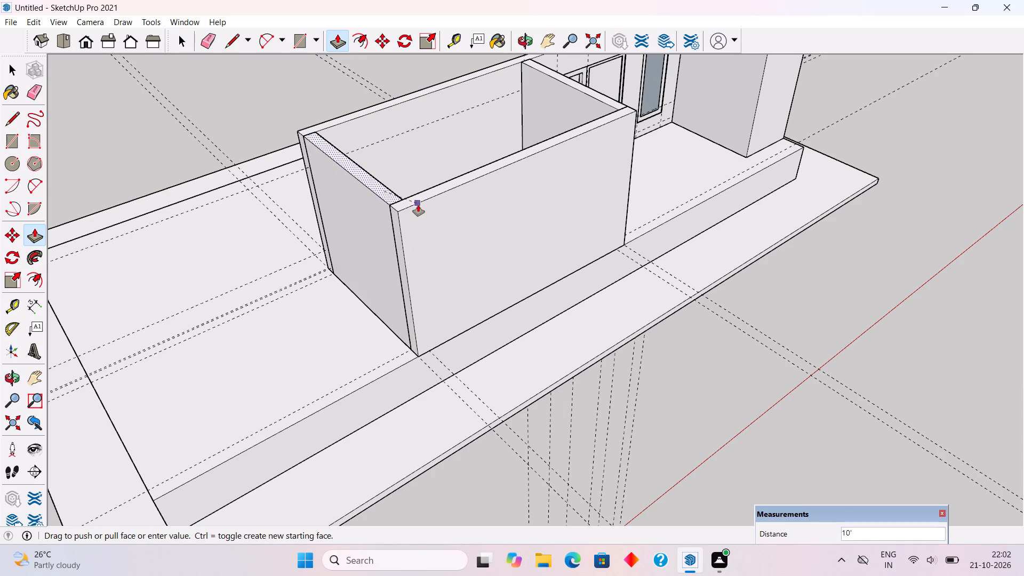
left_click(418, 205)
key("space")
triple_click(357, 211)
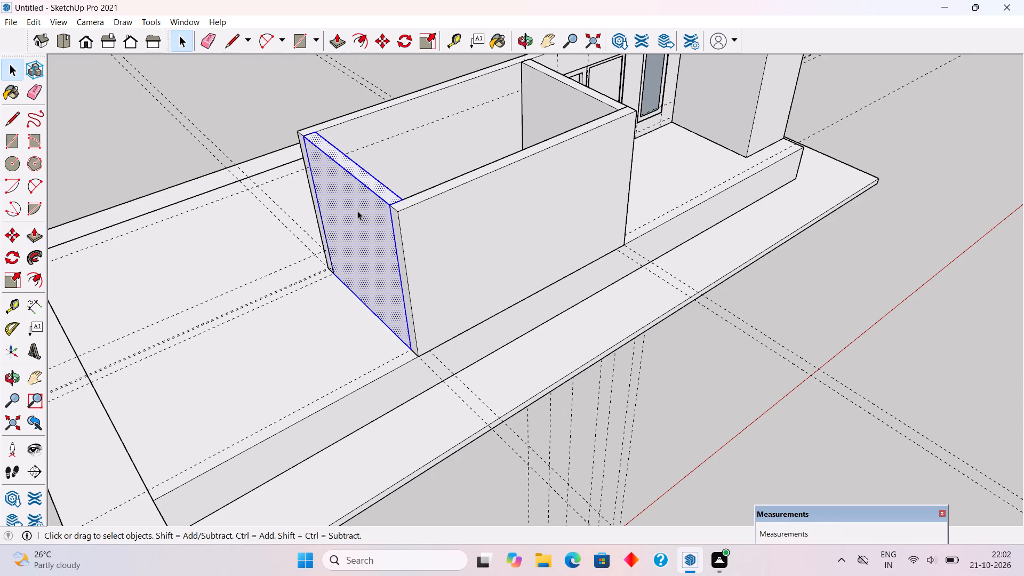
right_click(357, 211)
left_click(403, 327)
scroll(403, 327, "down", 6)
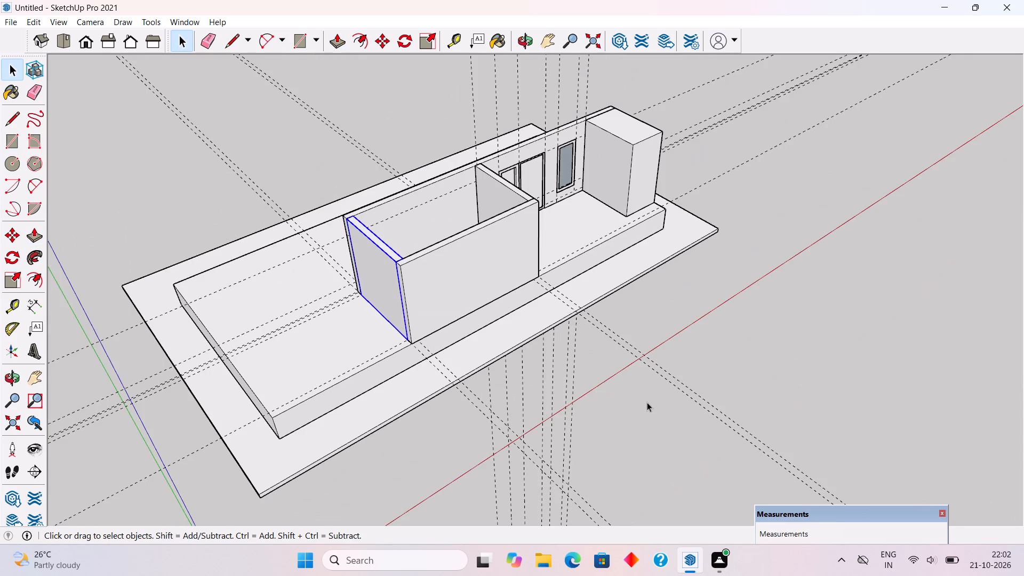
left_click(647, 402)
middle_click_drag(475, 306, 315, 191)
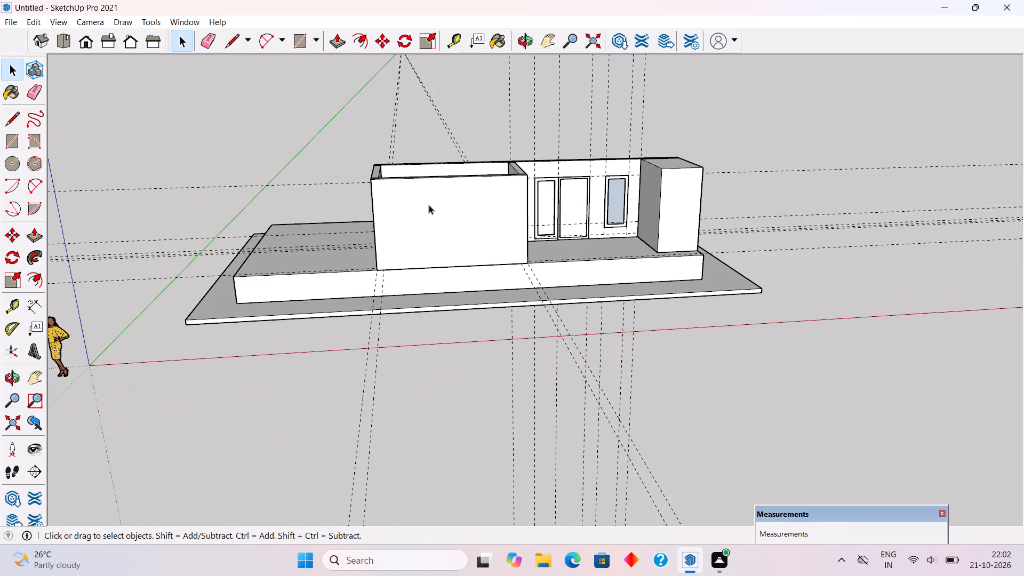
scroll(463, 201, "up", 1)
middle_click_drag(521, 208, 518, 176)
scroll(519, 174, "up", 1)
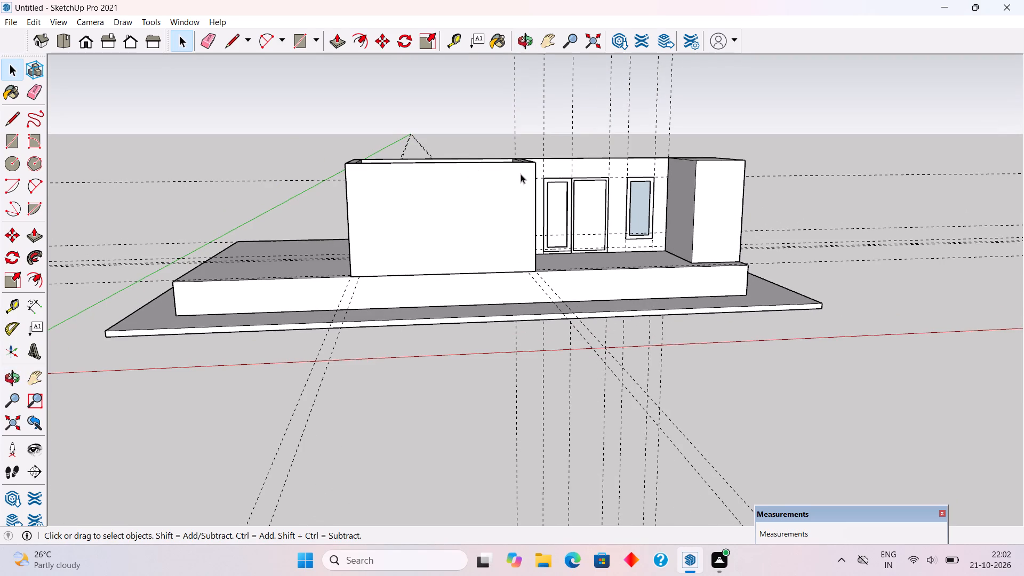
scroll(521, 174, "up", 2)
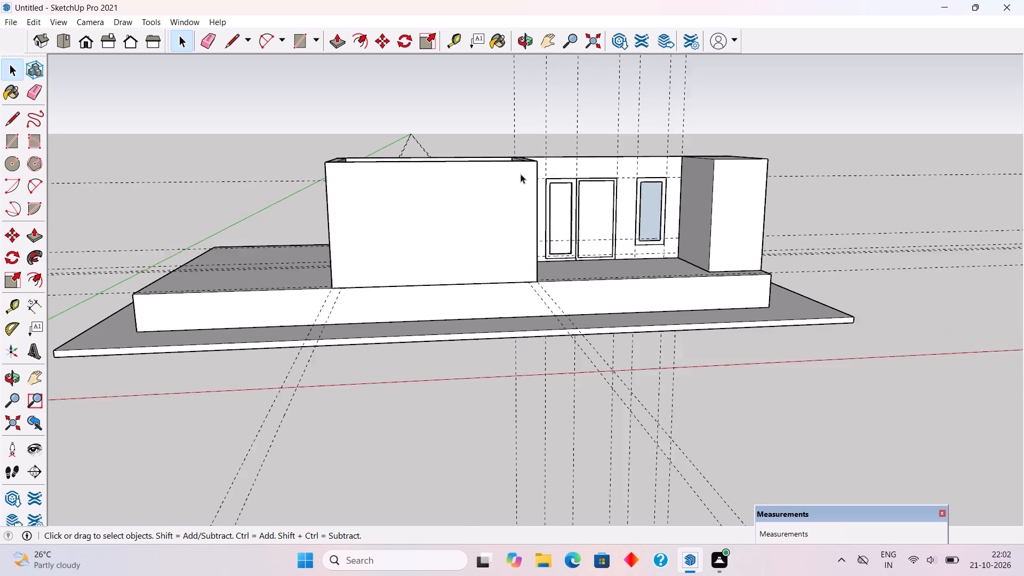
Examine the enclosed room's walls from above and from the front.
scroll(521, 174, "up", 3)
middle_click_drag(521, 199, 513, 374)
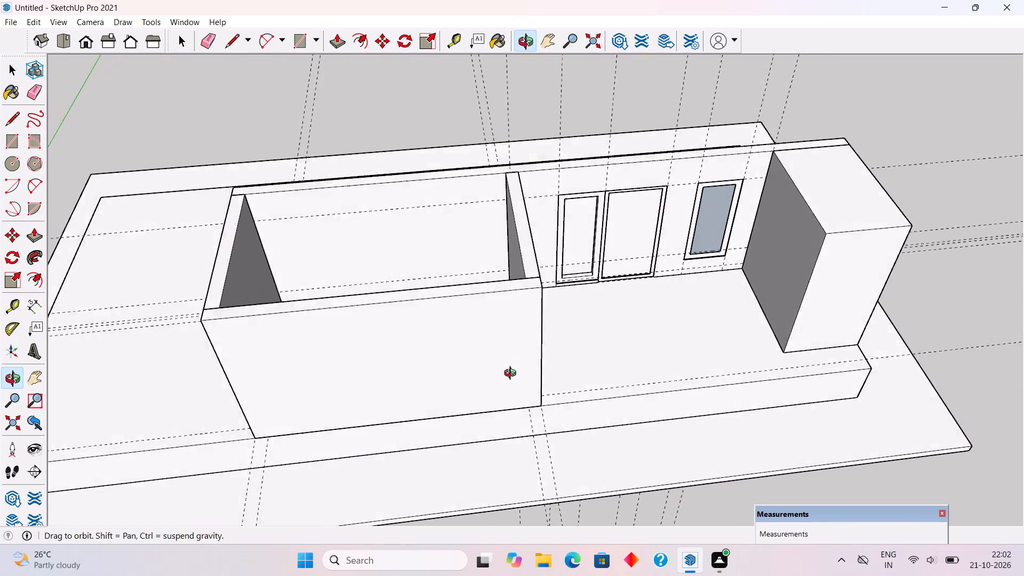
middle_click_drag(513, 374, 511, 380)
scroll(511, 380, "down", 1)
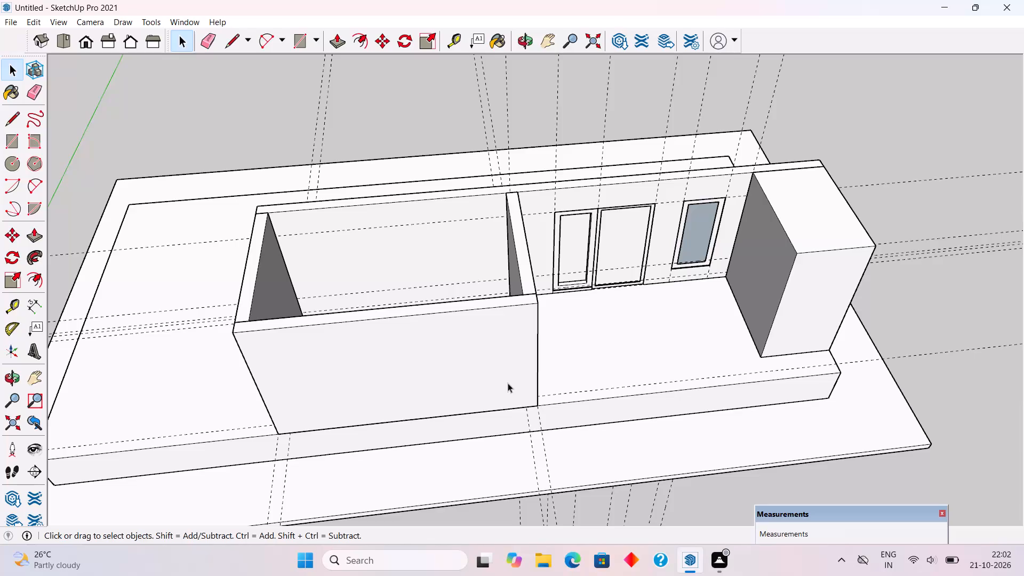
middle_click_drag(494, 368, 469, 213)
scroll(469, 213, "down", 6)
middle_click_drag(514, 377, 514, 300)
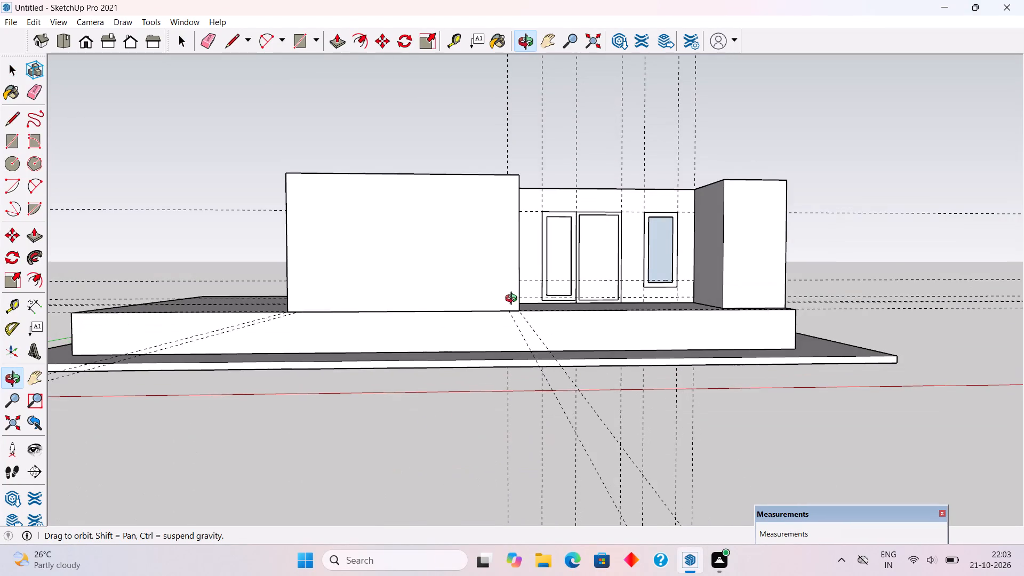
middle_click_drag(514, 300, 513, 299)
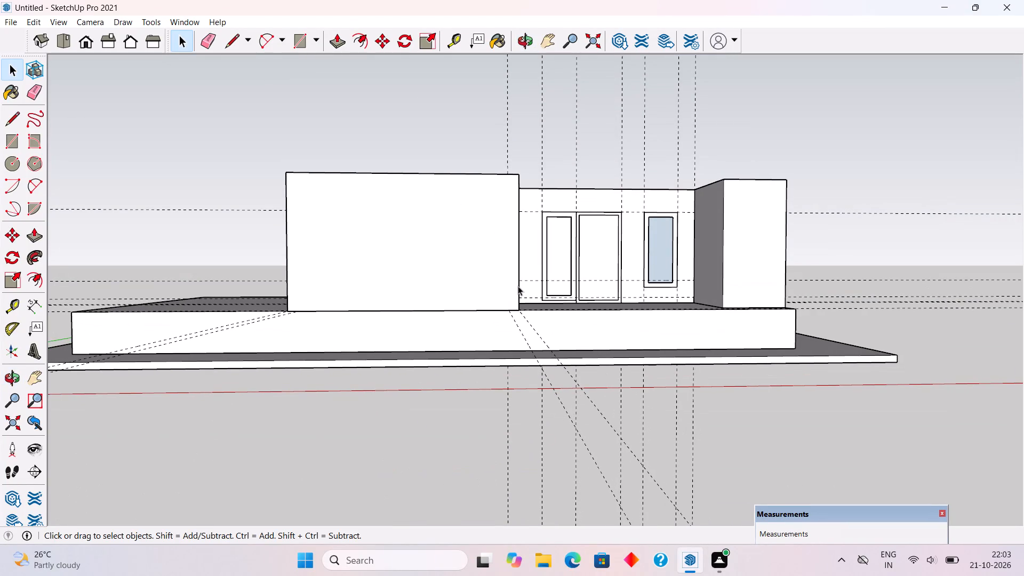
Place a vertical guide on the room's front wall, 2' in from its vertical edge nearest the door.
middle_click_drag(518, 286, 504, 318)
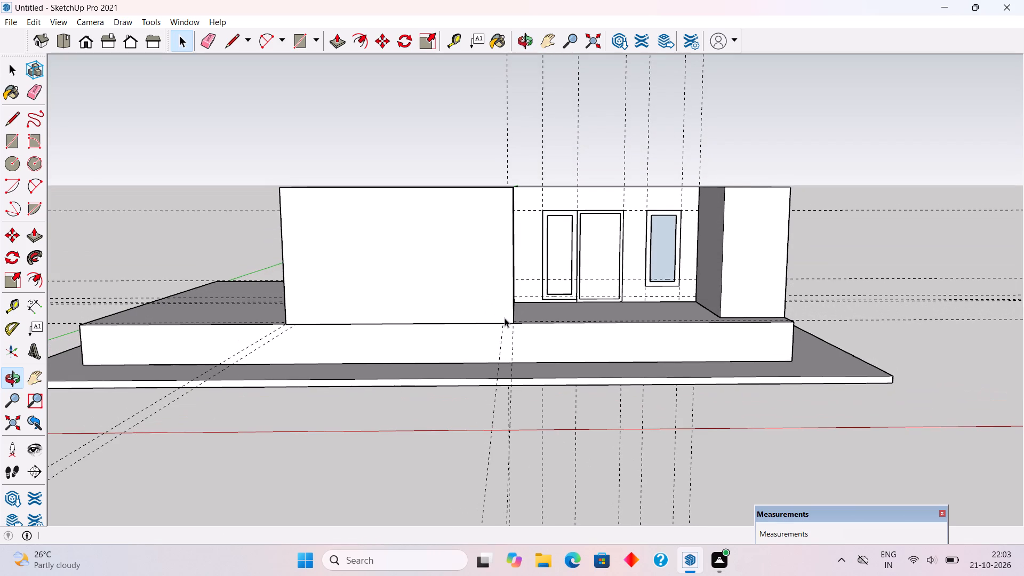
scroll(510, 265, "up", 1)
key("t")
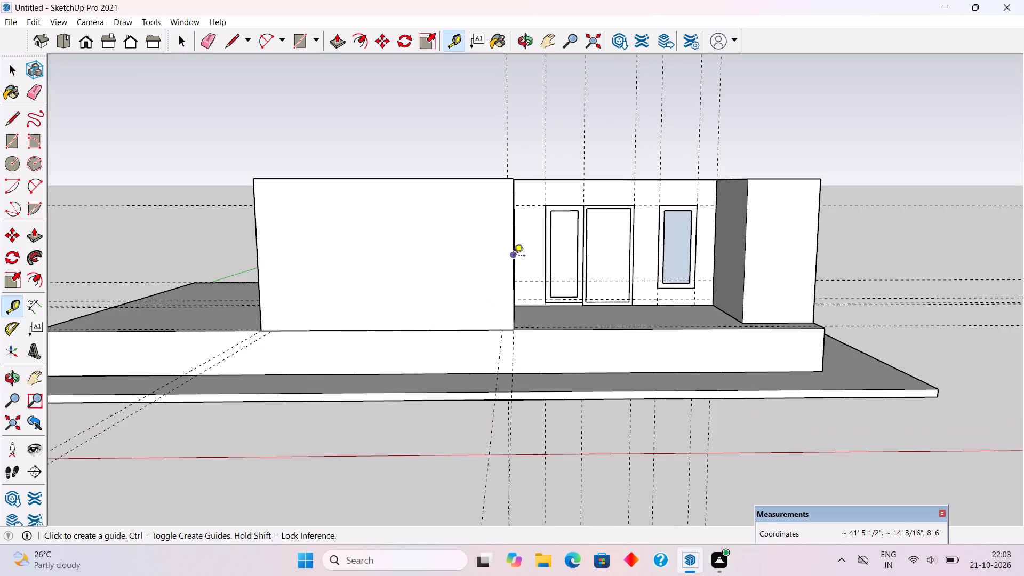
left_click(515, 275)
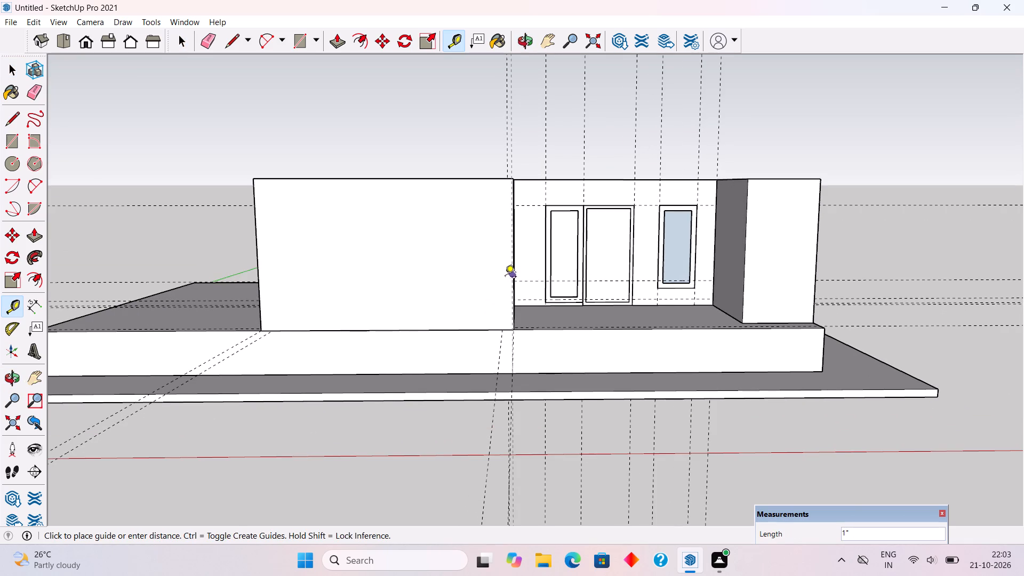
key("2")
key("apostrophe")
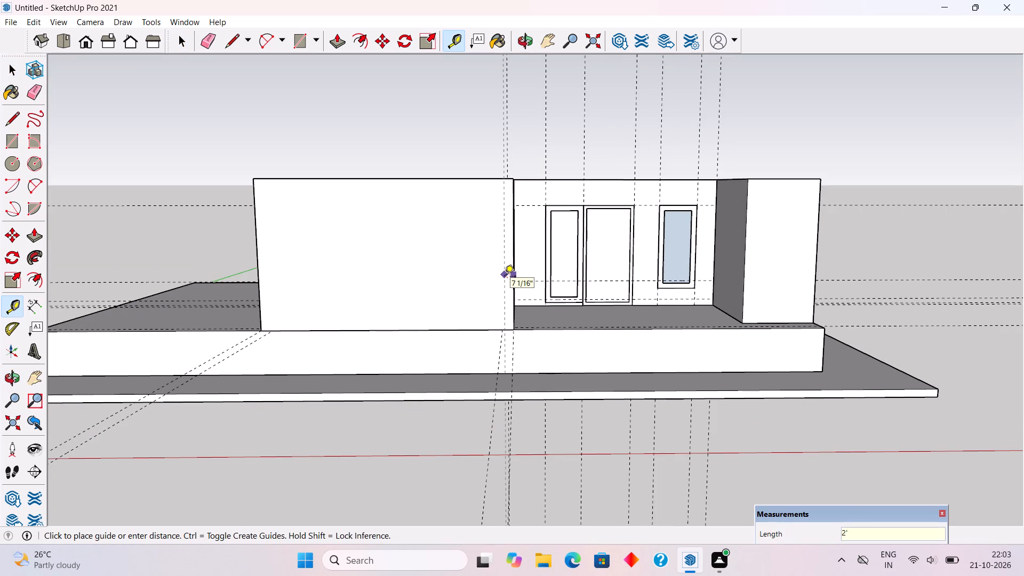
key("Return")
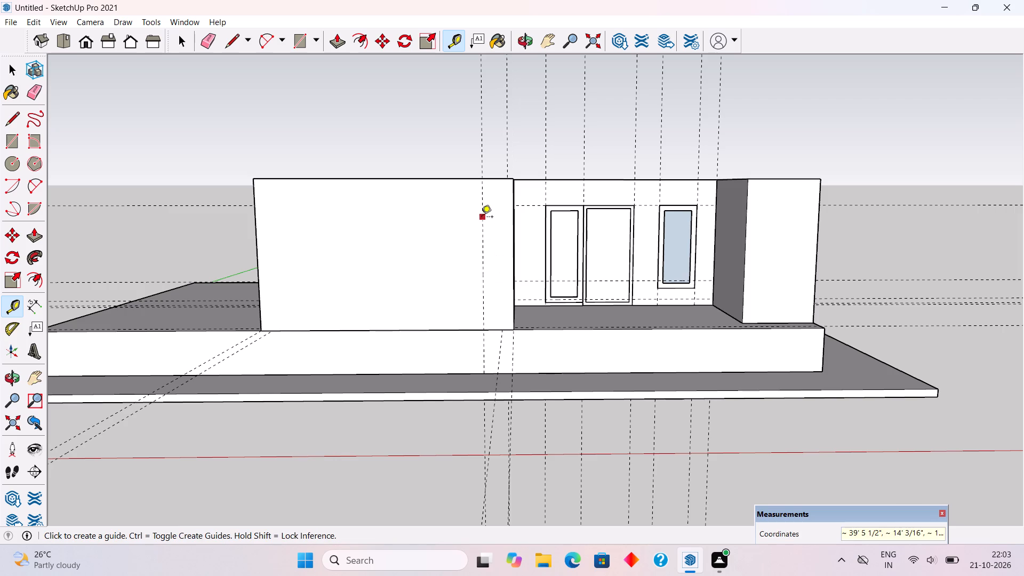
Place a second vertical guide on the front wall, 12' from the first one toward the far end.
left_click(483, 247)
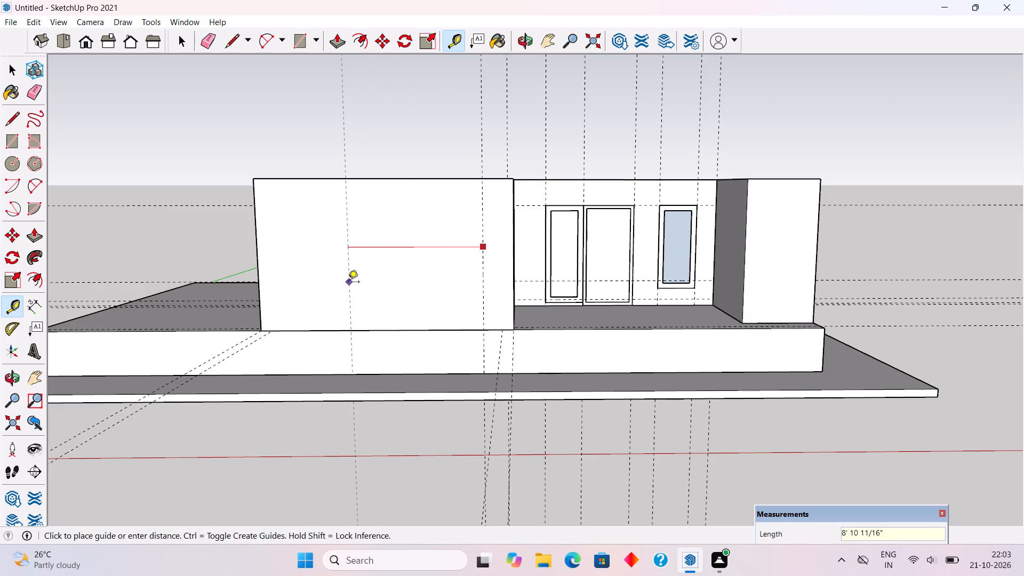
type("12")
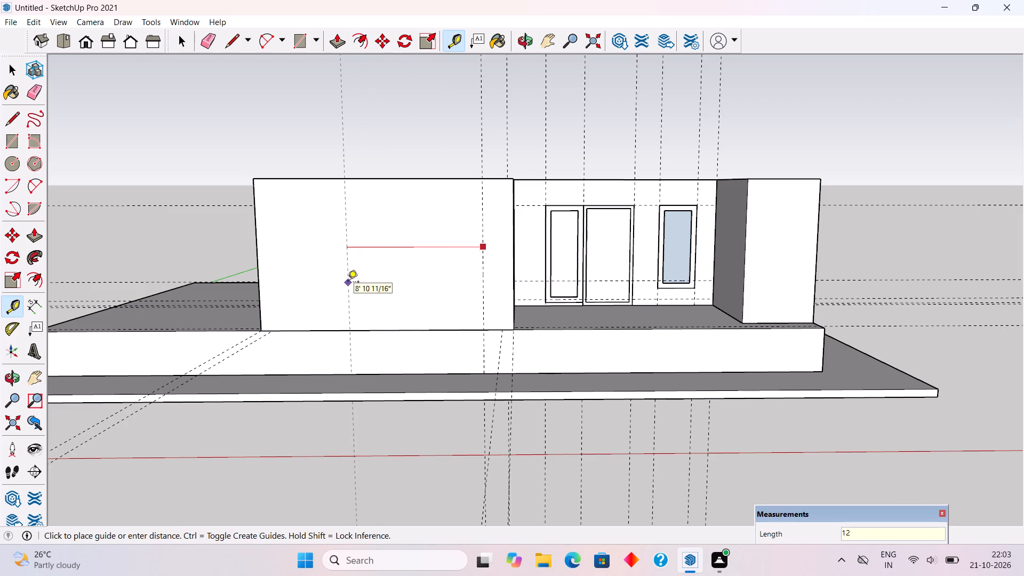
key("apostrophe")
key("Return")
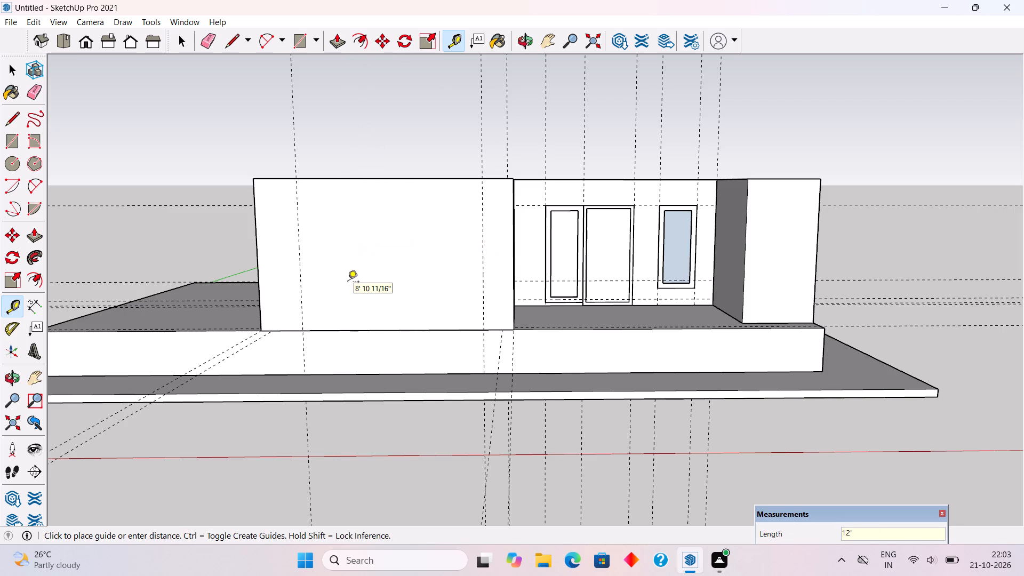
Place a horizontal guide 2' above the front wall's bottom edge.
left_click(365, 329)
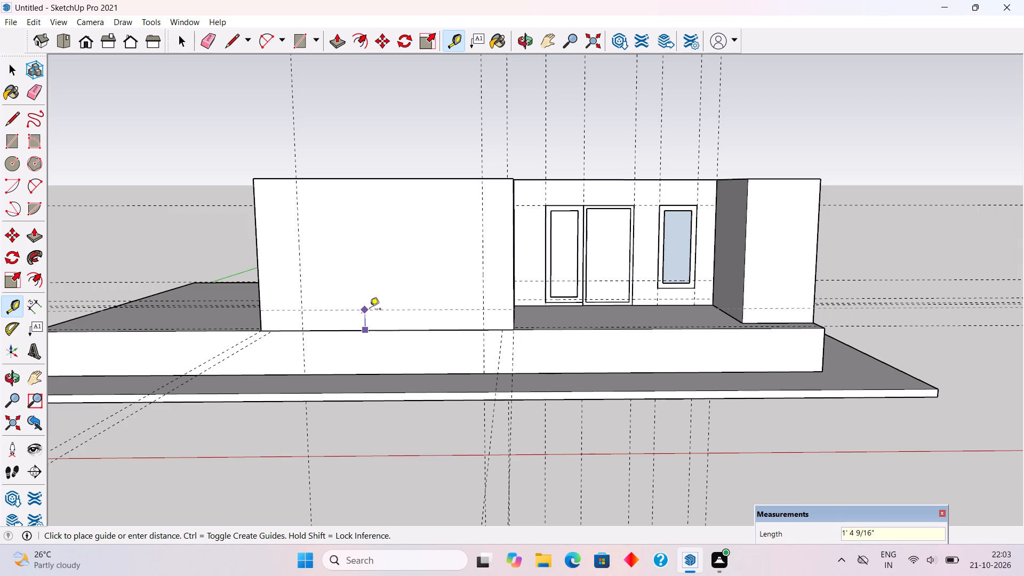
key("2")
key("apostrophe")
key("Return")
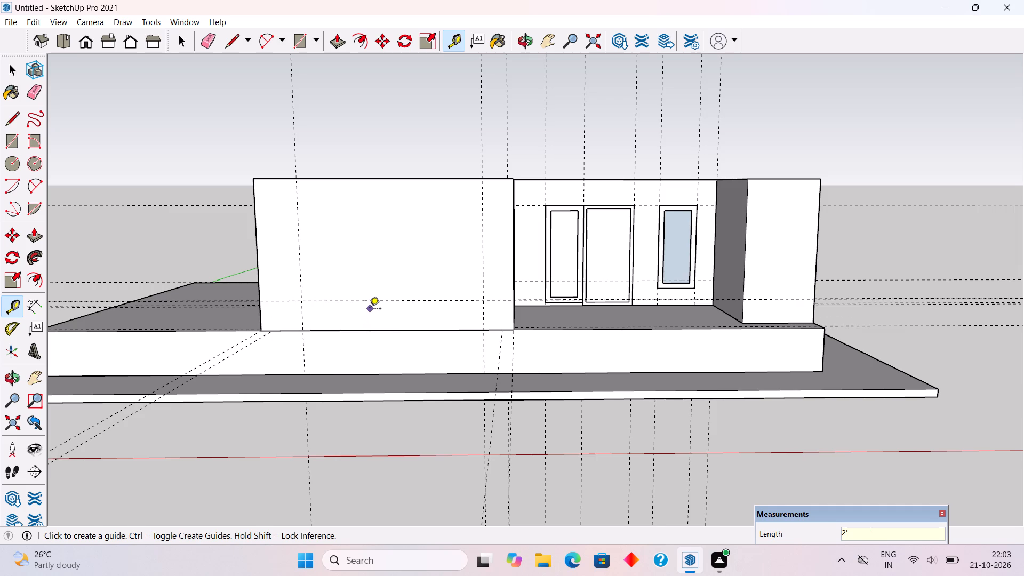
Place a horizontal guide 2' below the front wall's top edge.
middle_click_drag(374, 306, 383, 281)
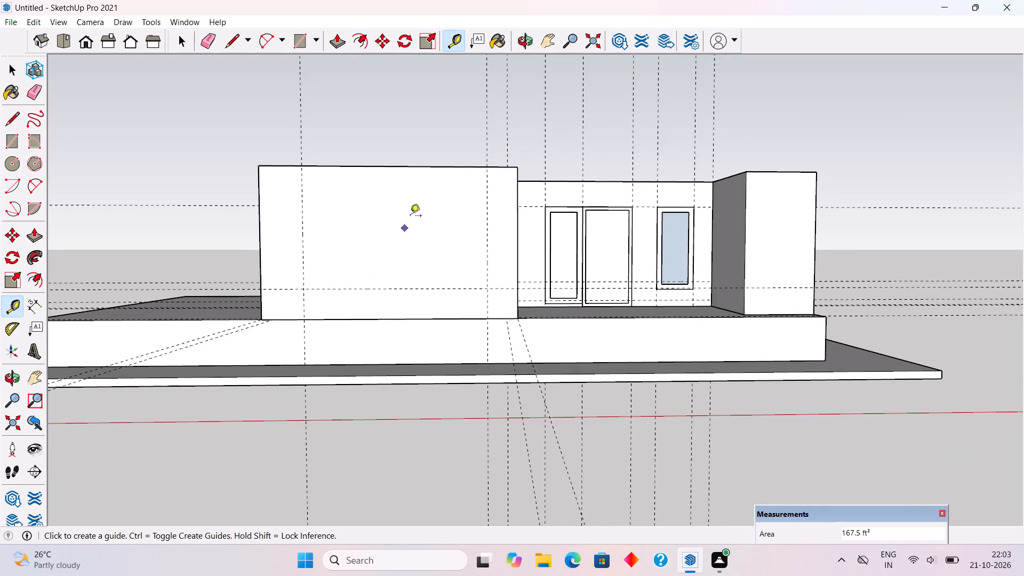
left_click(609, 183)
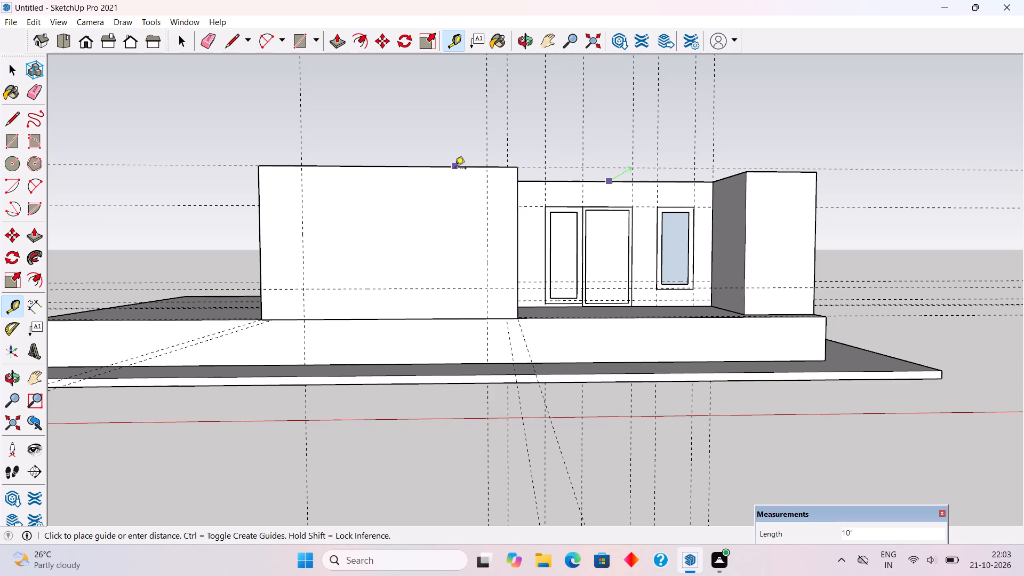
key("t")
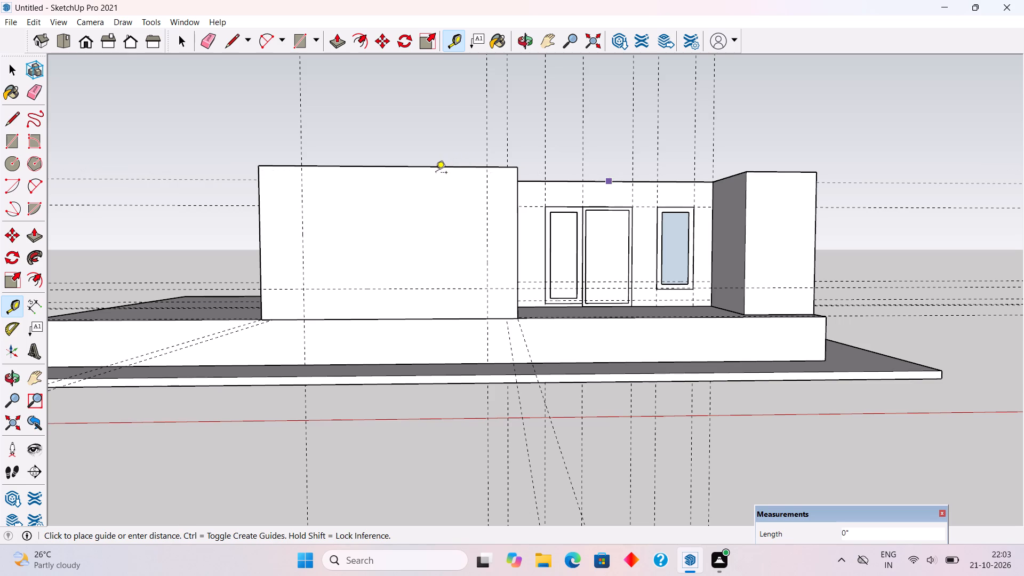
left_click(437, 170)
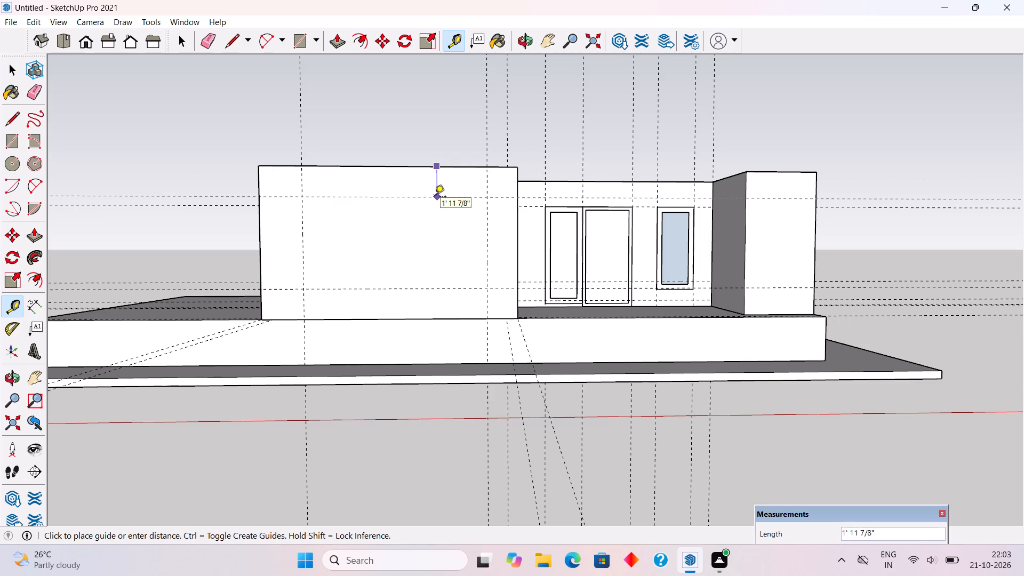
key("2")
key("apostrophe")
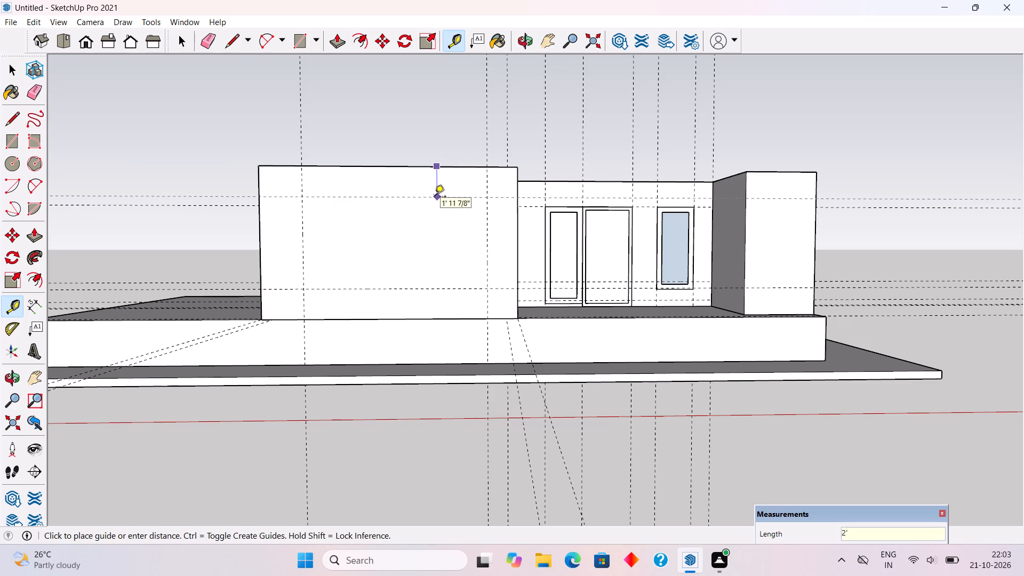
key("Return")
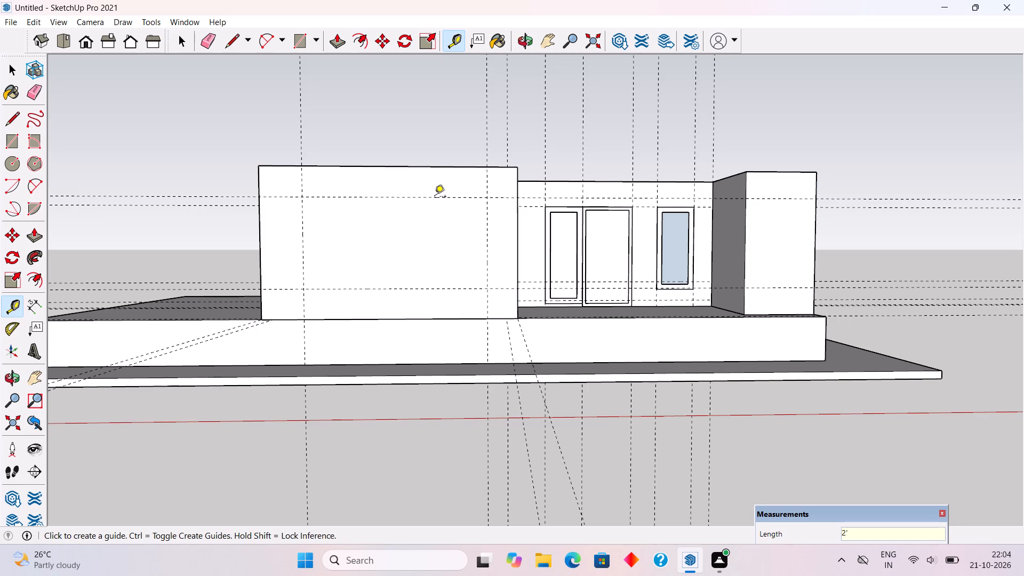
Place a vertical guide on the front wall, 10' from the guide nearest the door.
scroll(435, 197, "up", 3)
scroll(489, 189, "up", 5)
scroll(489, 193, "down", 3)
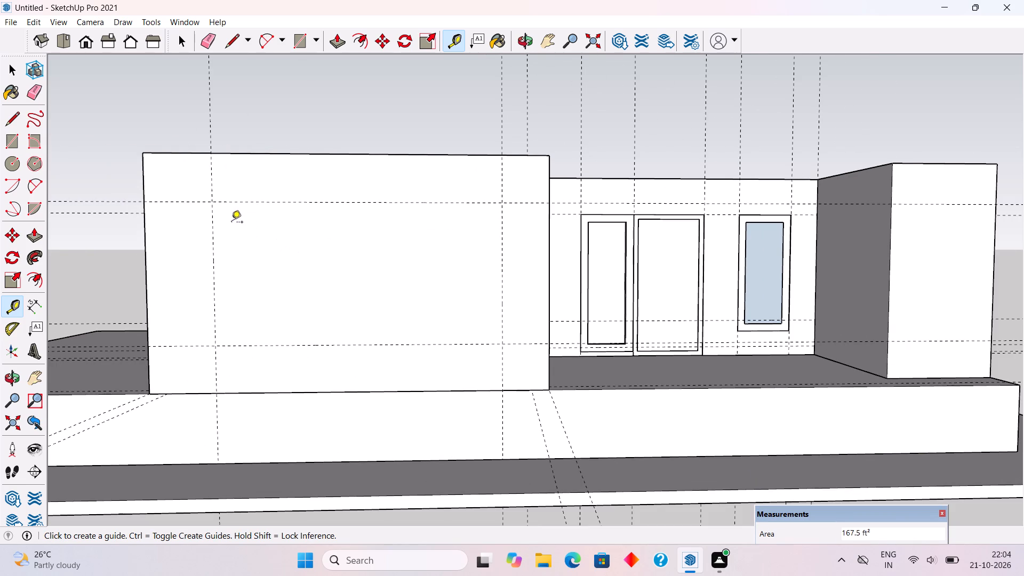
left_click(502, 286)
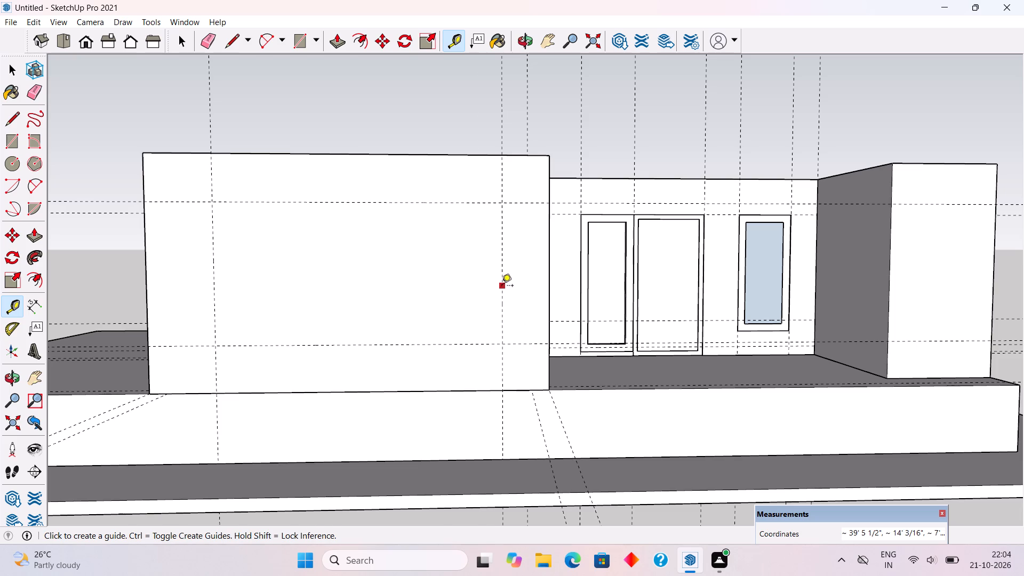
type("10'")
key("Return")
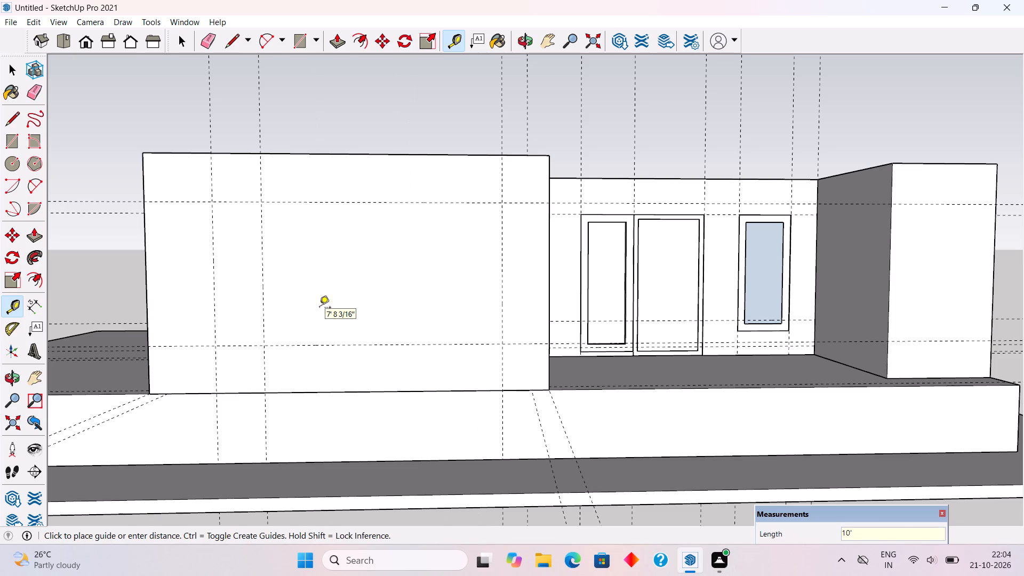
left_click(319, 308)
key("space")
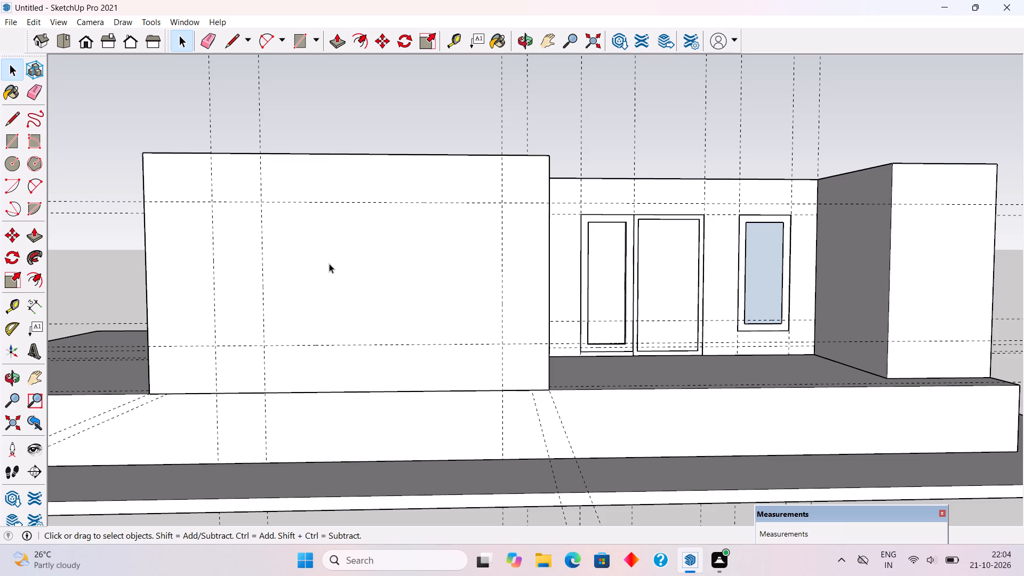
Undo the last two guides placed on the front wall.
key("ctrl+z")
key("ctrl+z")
Place a horizontal guide 2' below the front wall's top edge.
key("t")
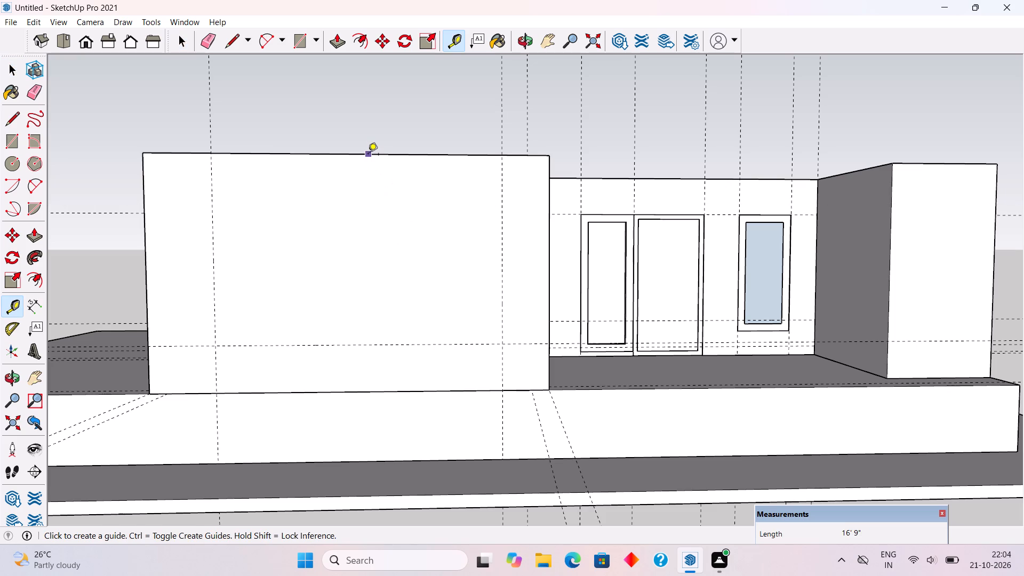
left_click(368, 156)
type("2'")
key("Return")
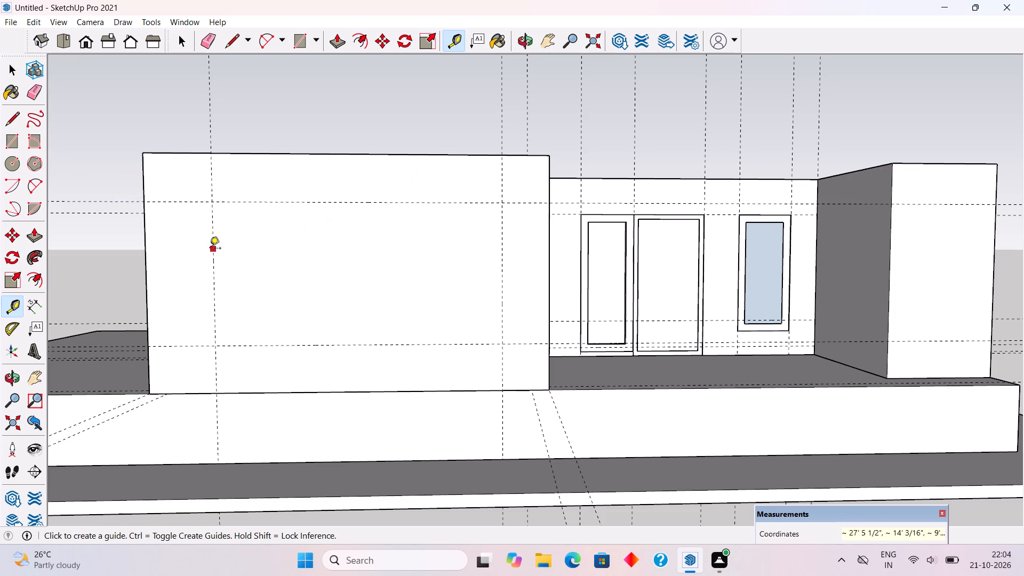
Place a vertical guide 2' inward from the front wall's far vertical guide.
left_click(214, 249)
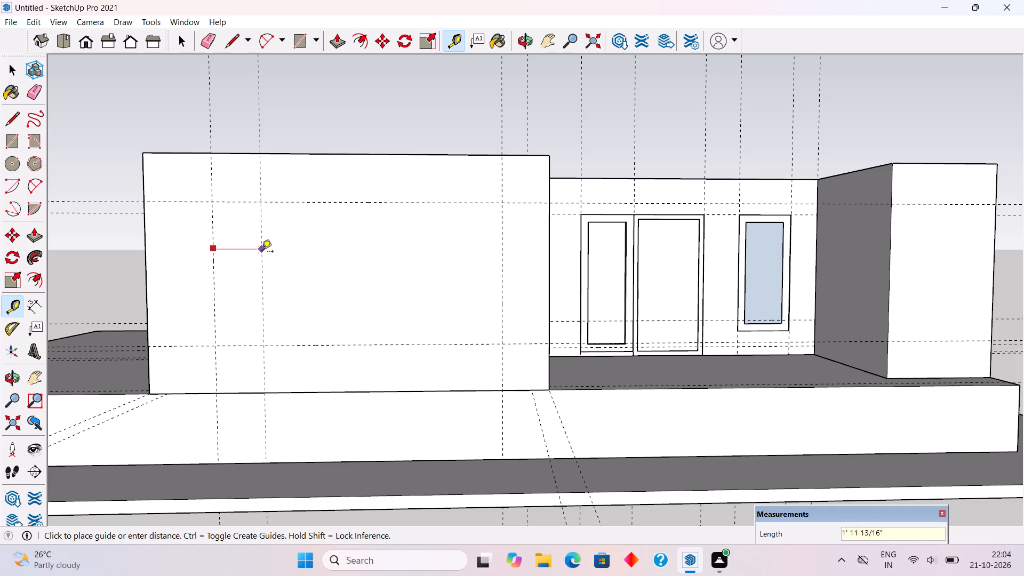
key("2")
key("apostrophe")
key("Return")
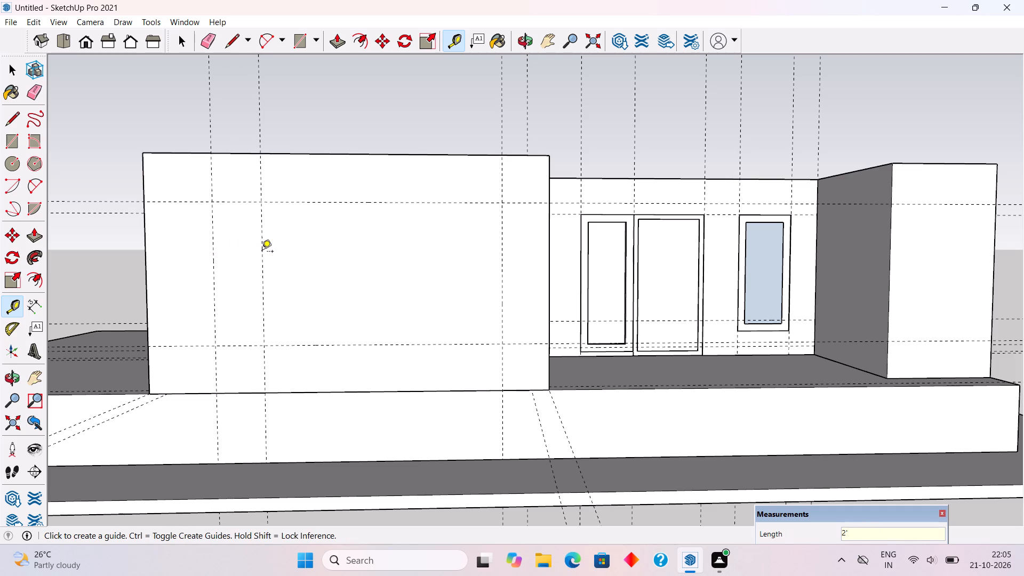
key("space")
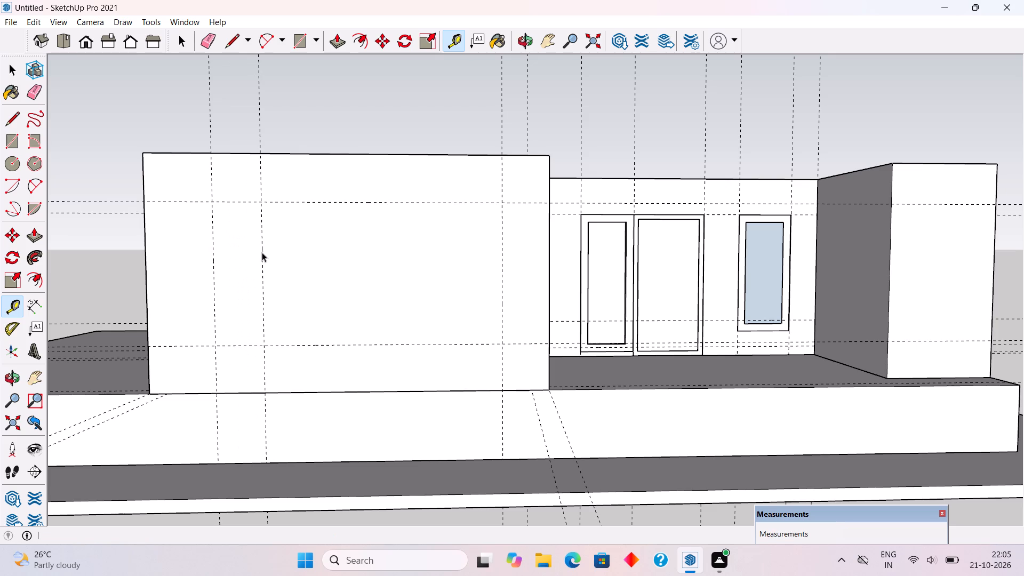
Inside the front wall group, draw a 10' by 6' rectangle between the guides and push it through the wall as a window opening.
triple_click(303, 245)
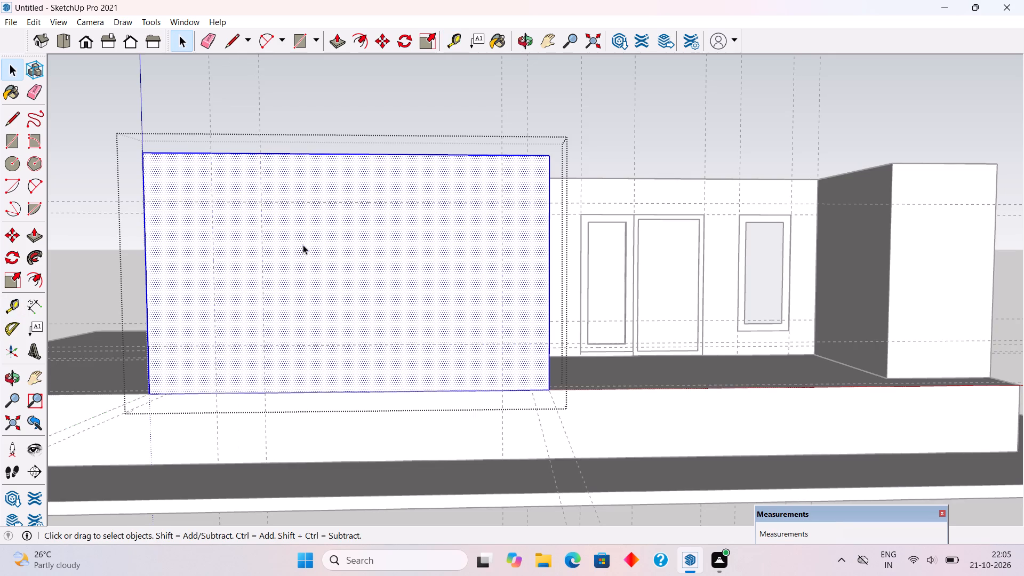
key("r")
left_click(262, 203)
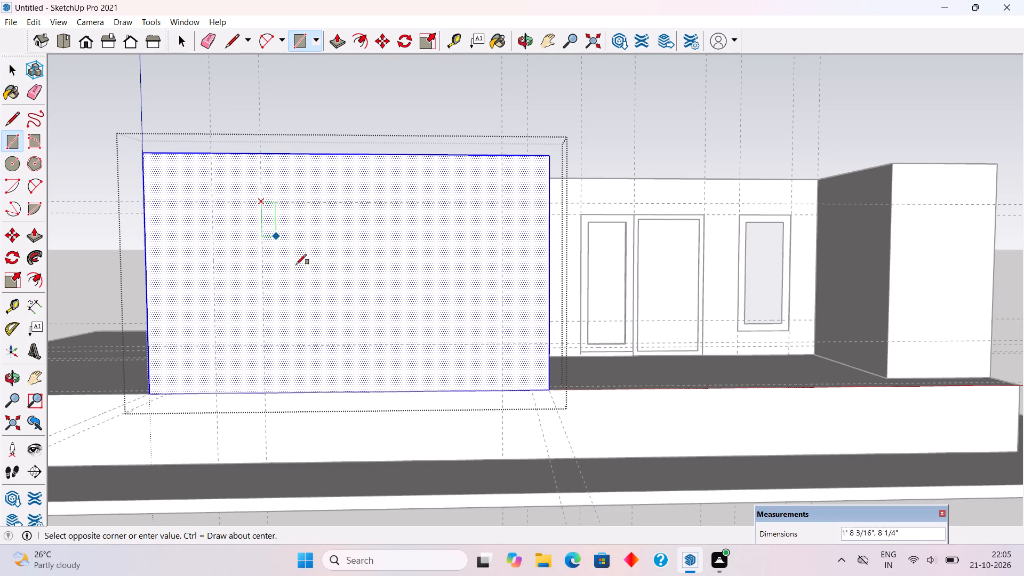
left_click(505, 345)
key("p")
left_click_drag(484, 323, 436, 277)
key("space")
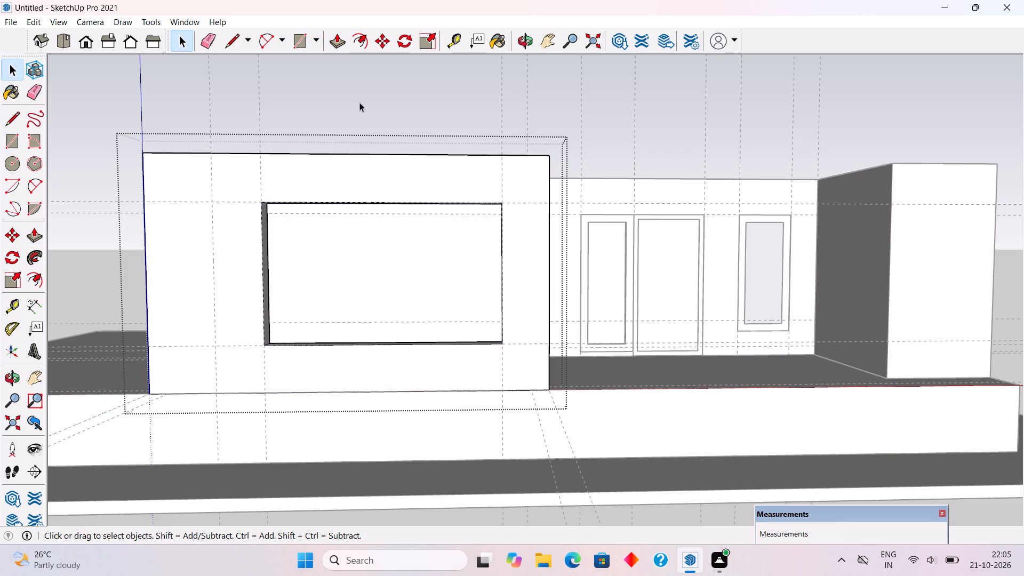
Leave the front wall group and draw a 10' by 6' rectangle covering the large window opening.
left_click(360, 101)
middle_click_drag(346, 257, 398, 359)
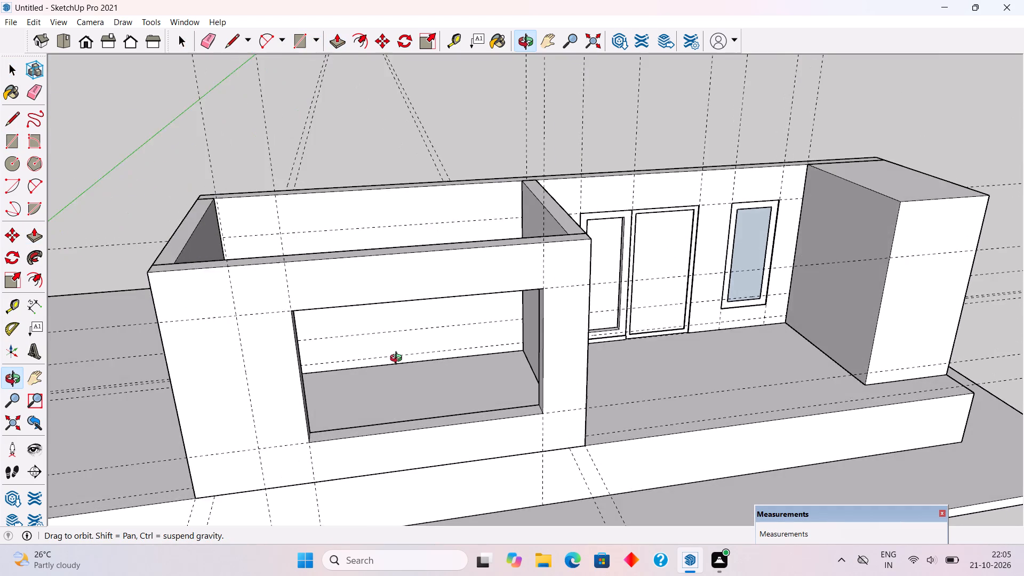
middle_click_drag(398, 359, 413, 264)
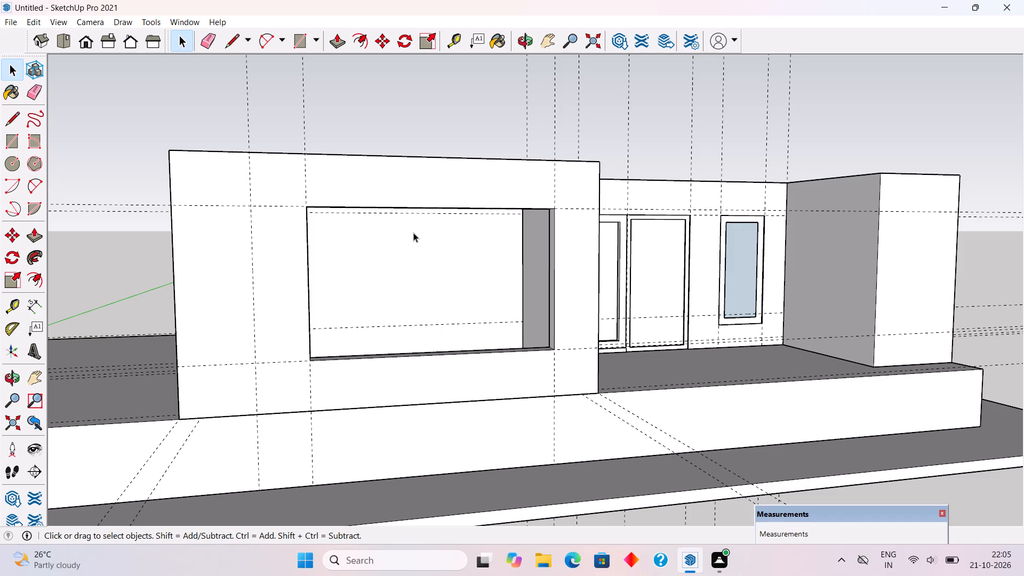
key("r")
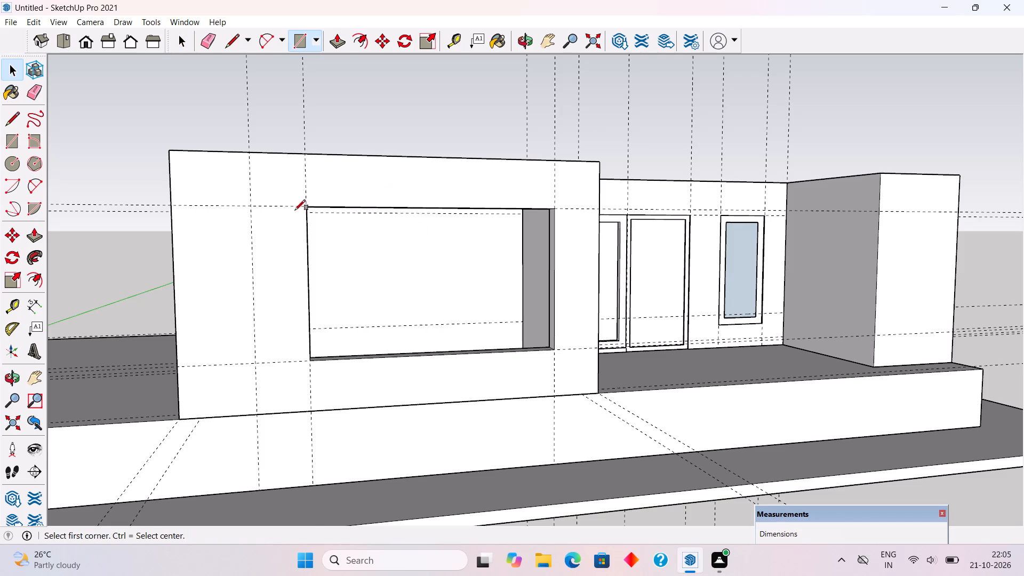
left_click(306, 204)
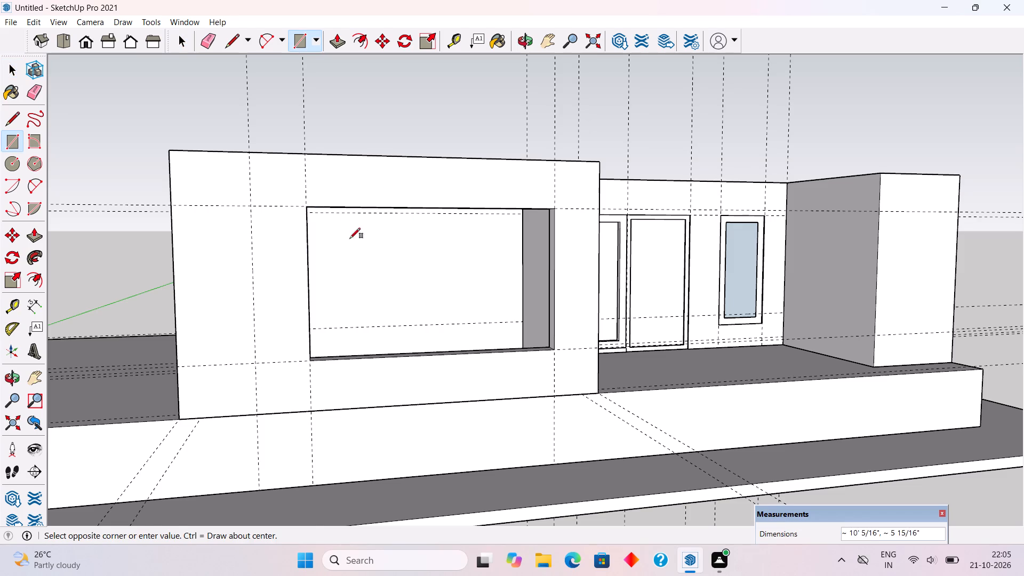
left_click(556, 347)
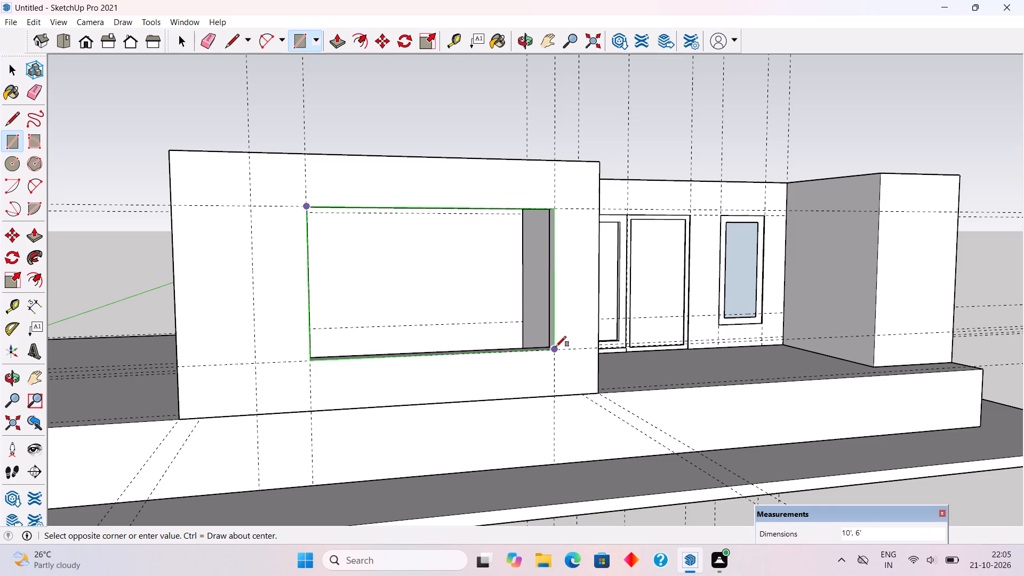
Offset the window rectangle's edges 4" inward to outline the outer frame.
key("f")
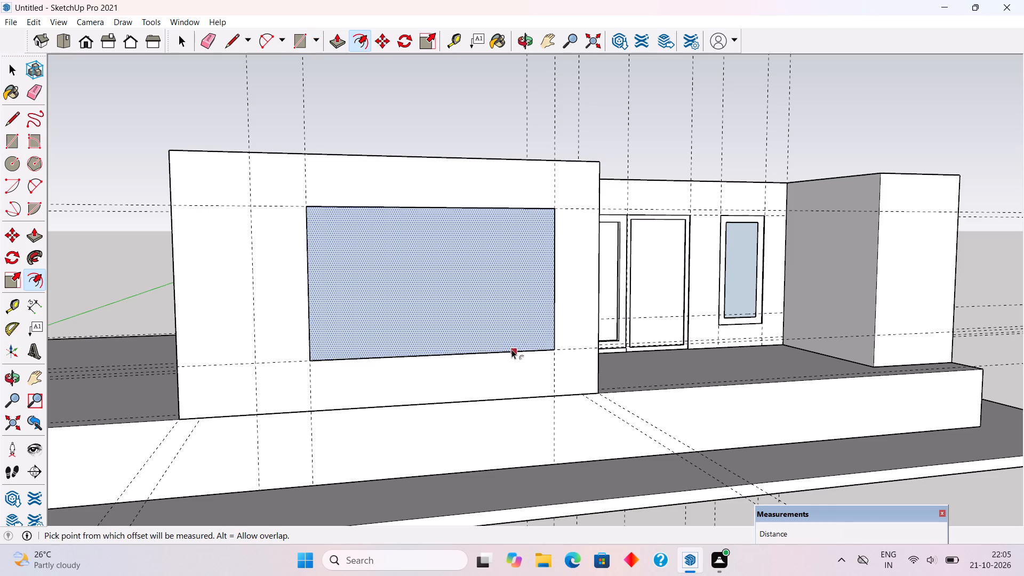
left_click(424, 351)
type("4\"")
key("Return")
Place a vertical guide midway across the window's inner frame outline and further guides 2" to each side of it.
key("t")
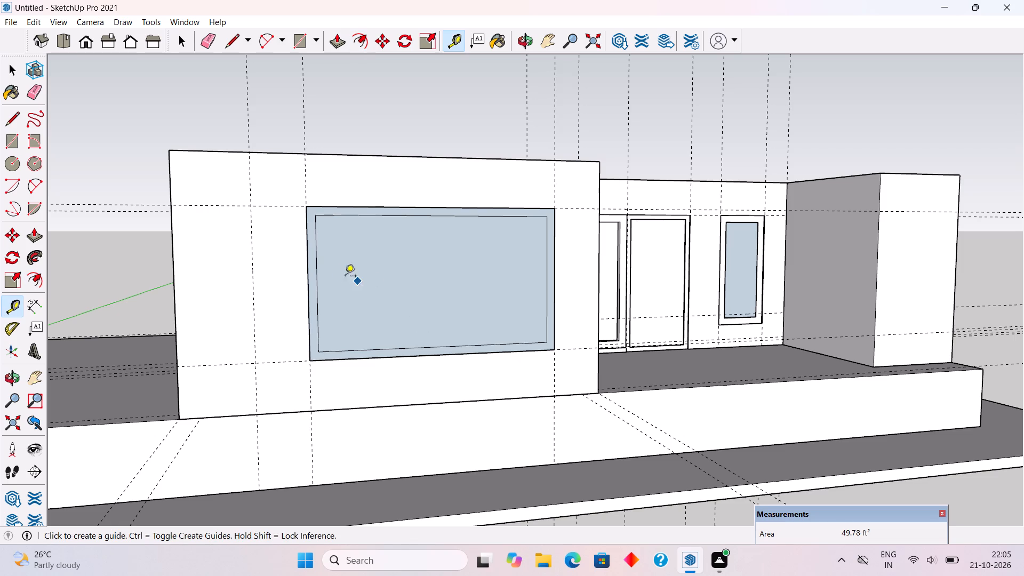
left_click(317, 318)
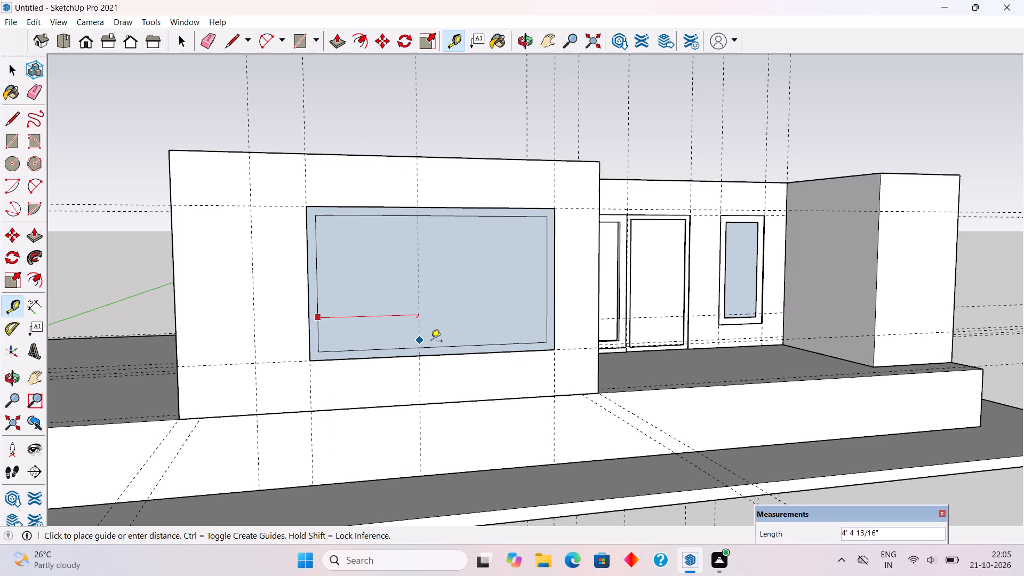
left_click(435, 347)
left_click(437, 312)
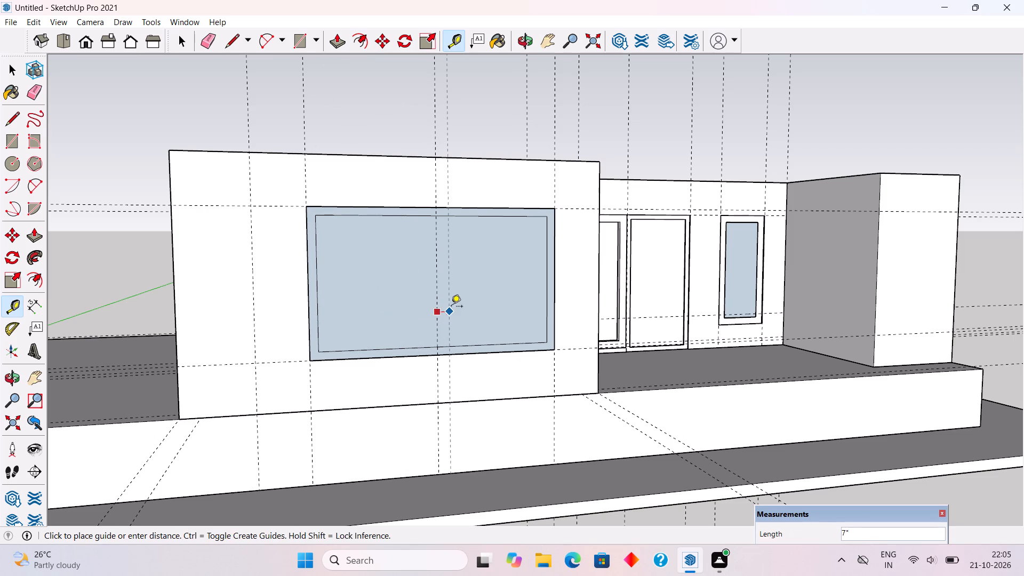
type("2\"")
key("Return")
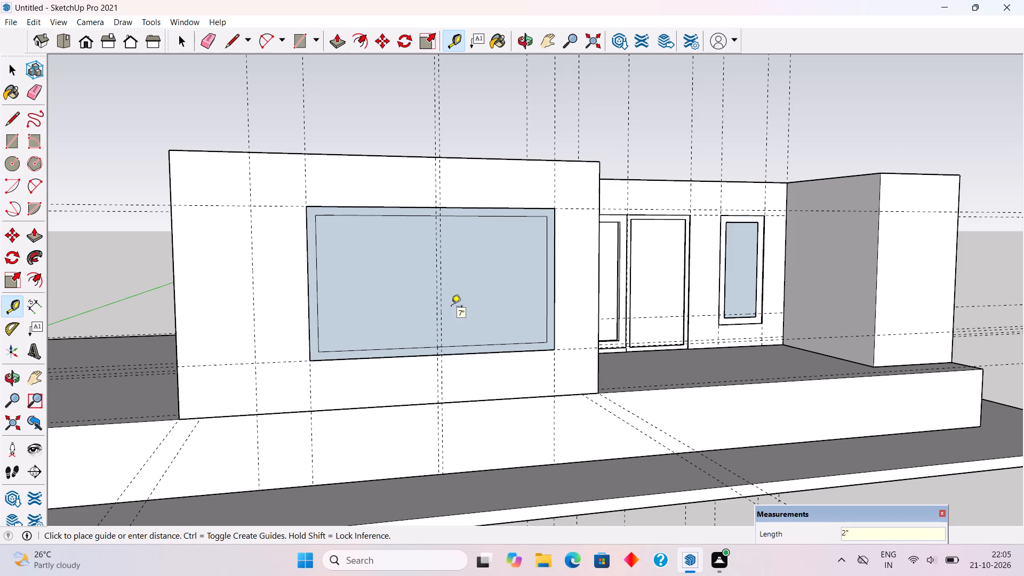
scroll(436, 306, "up", 3)
left_click(436, 306)
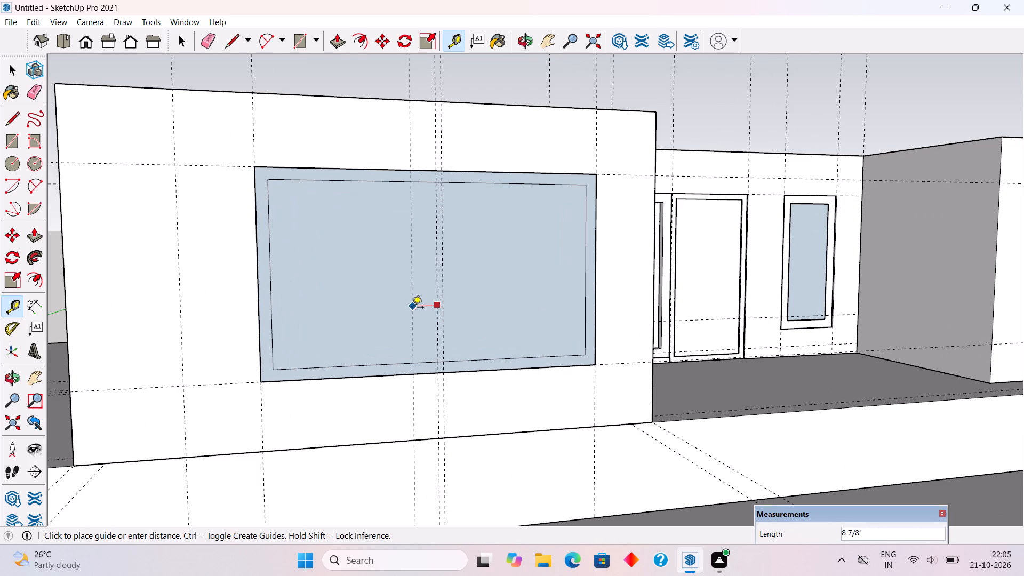
type("2\"")
key("Return")
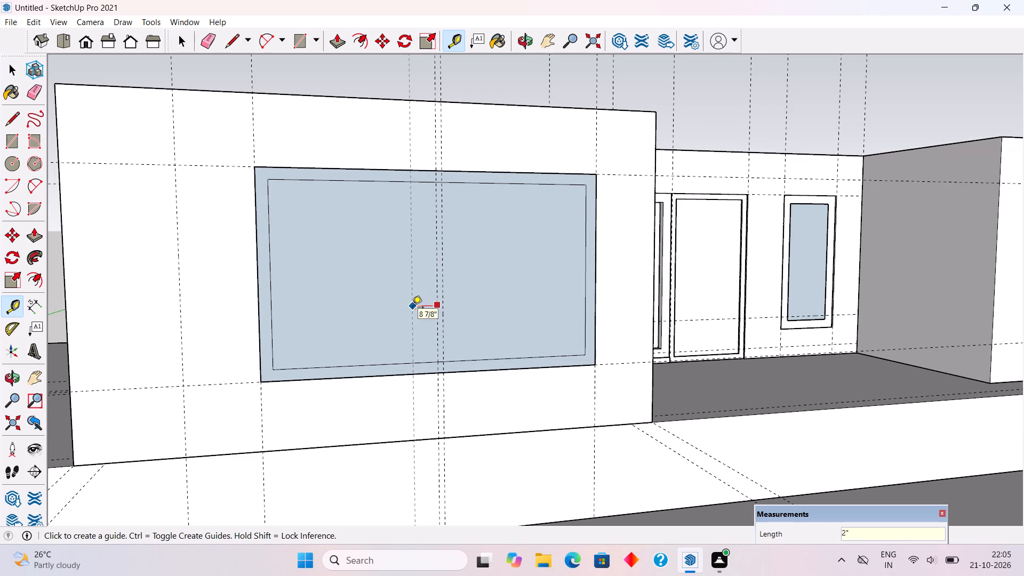
left_click(274, 323)
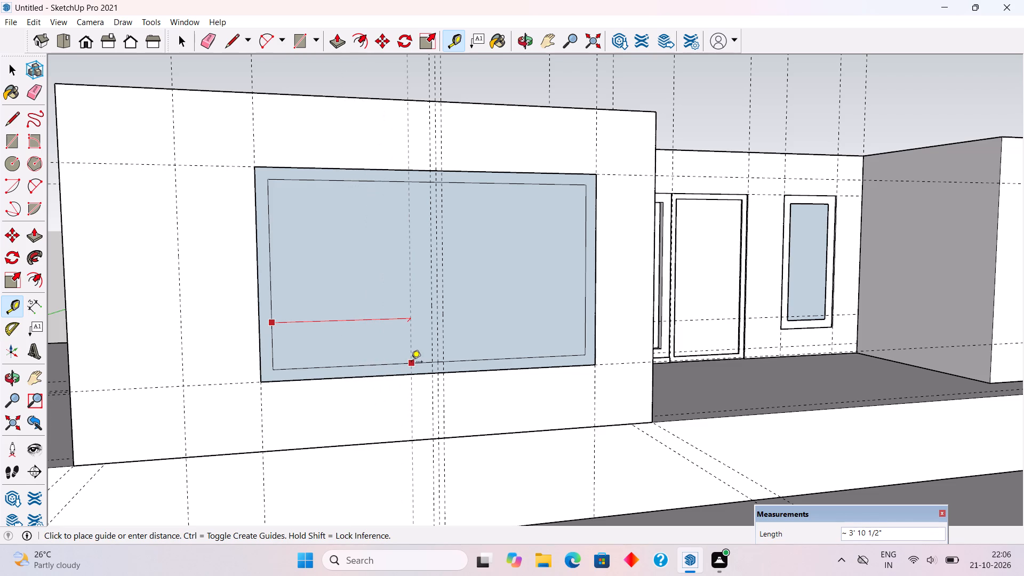
key("space")
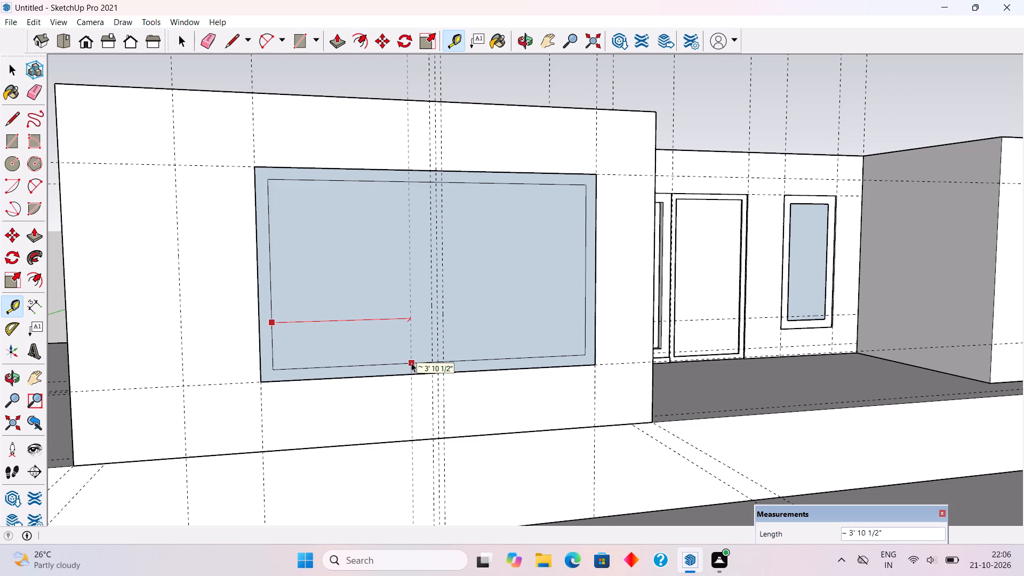
Draw two 5' 4" vertical lines along the outer centre guides between the inner frame edges, forming the middle mullion.
key("l")
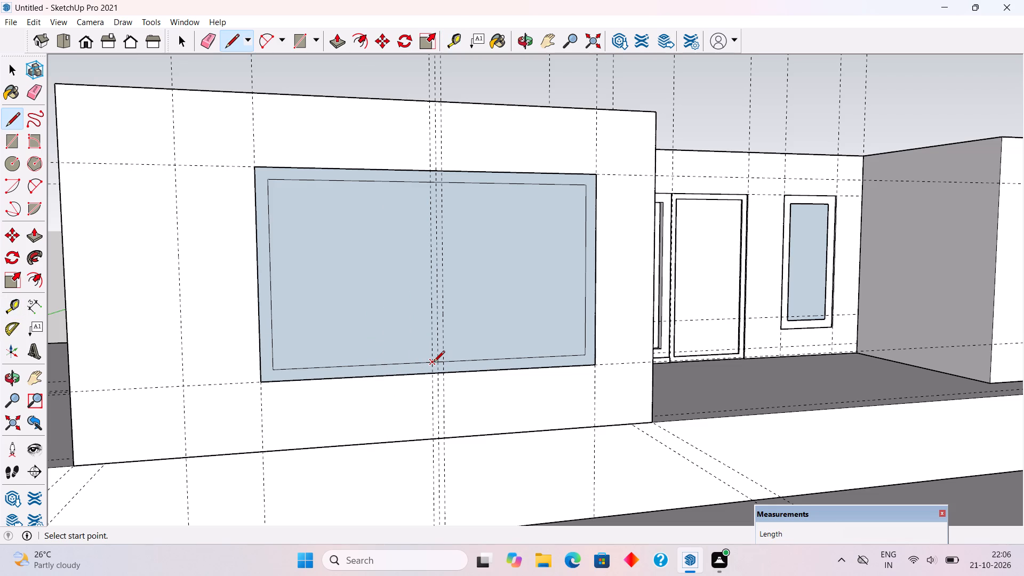
left_click(434, 363)
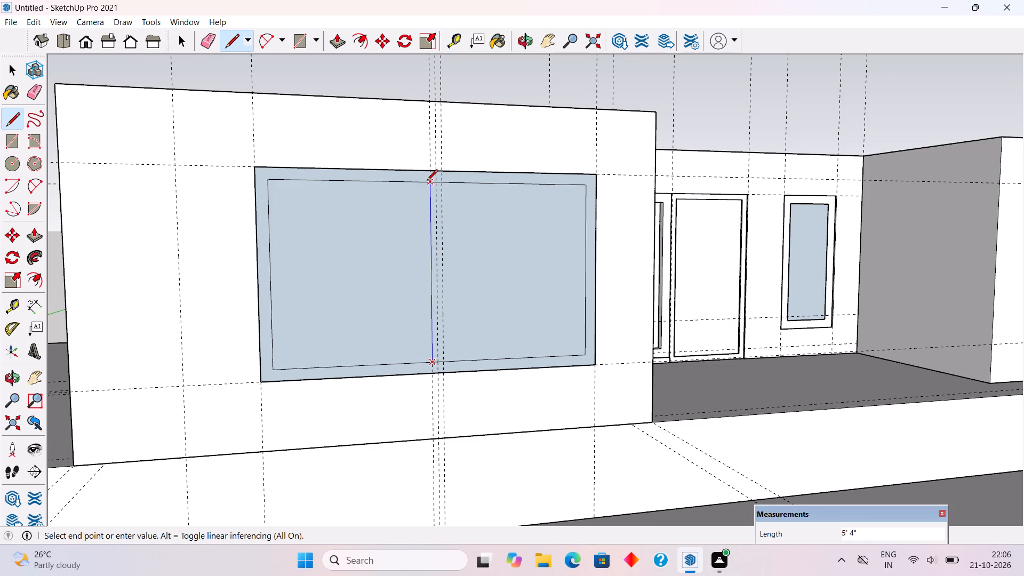
left_click(427, 181)
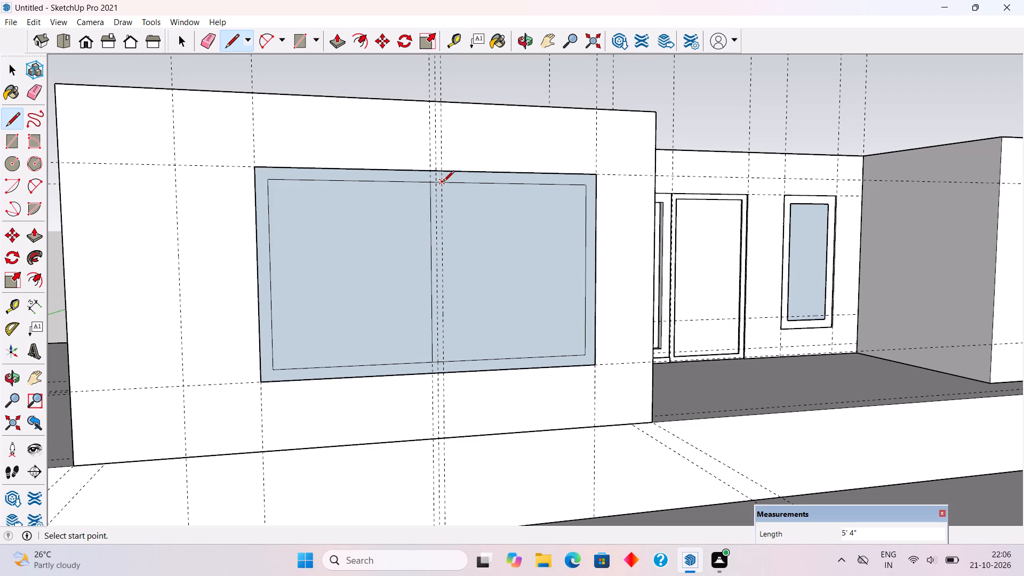
left_click(443, 182)
left_click(447, 357)
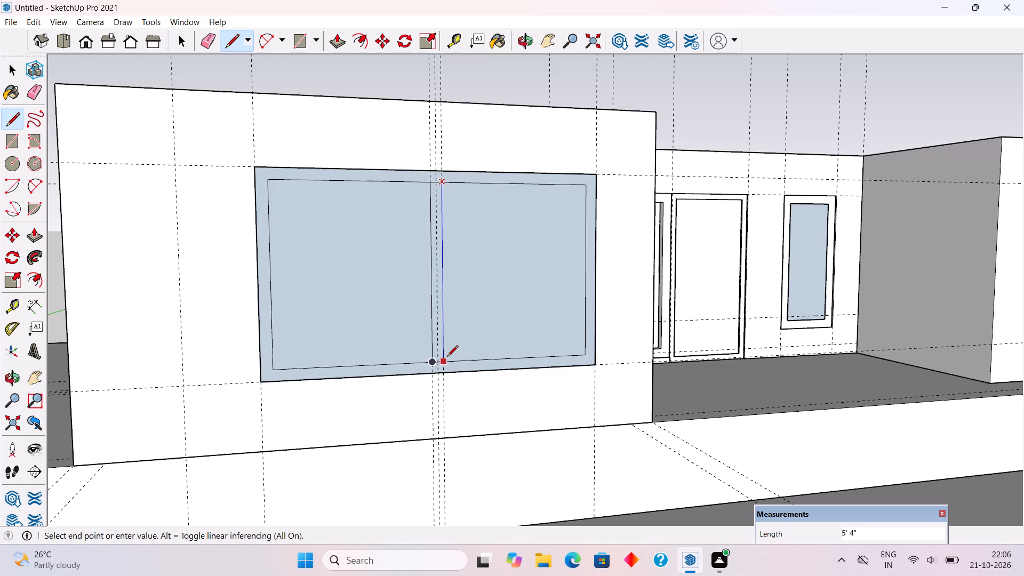
Place a vertical guide midway across the left pane, 2' 3" from the middle mullion, flanked by guides 1.5" to each side.
key("t")
left_click(432, 319)
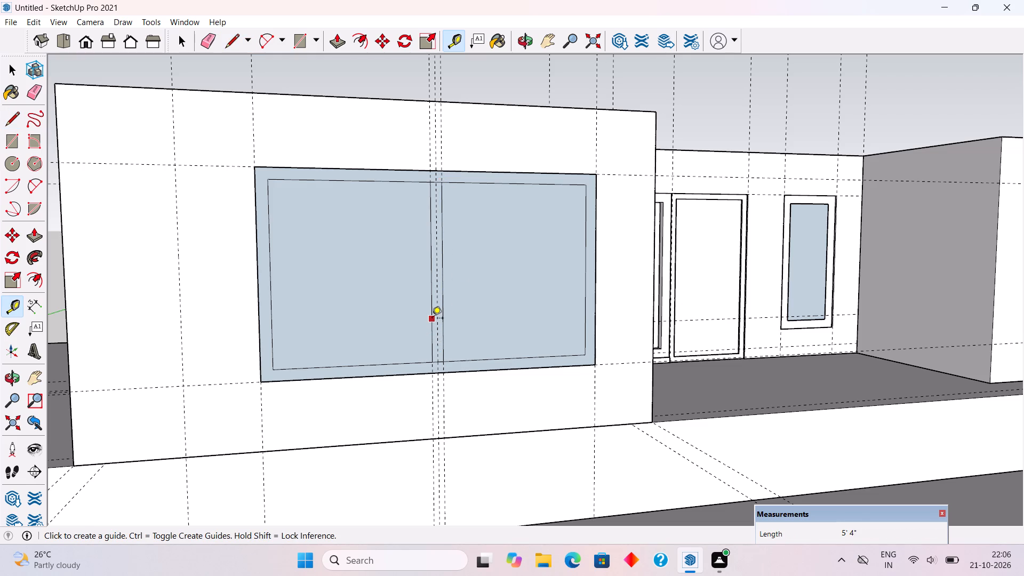
left_click(356, 363)
left_click(357, 331)
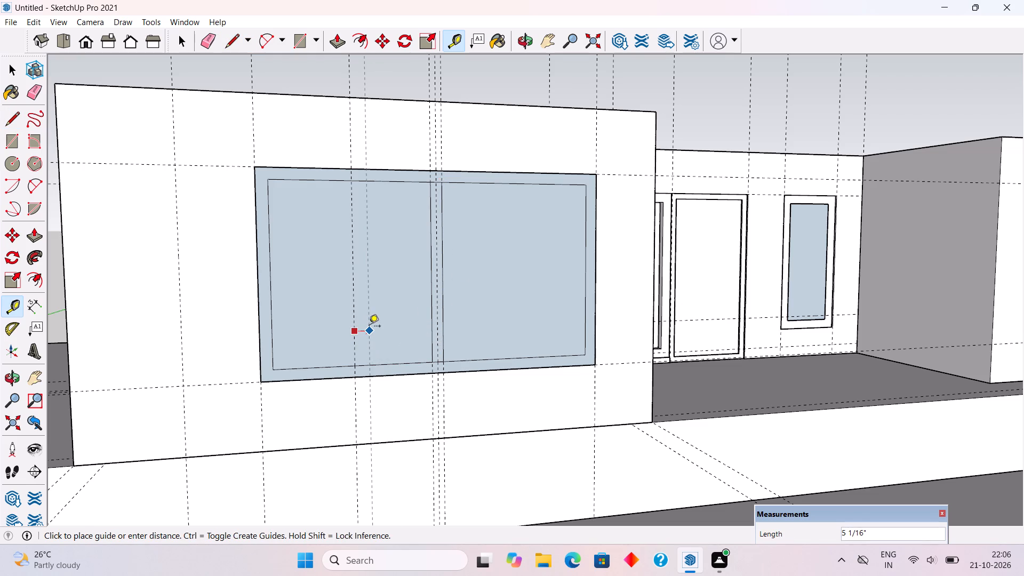
type("1.5\"")
key("Return")
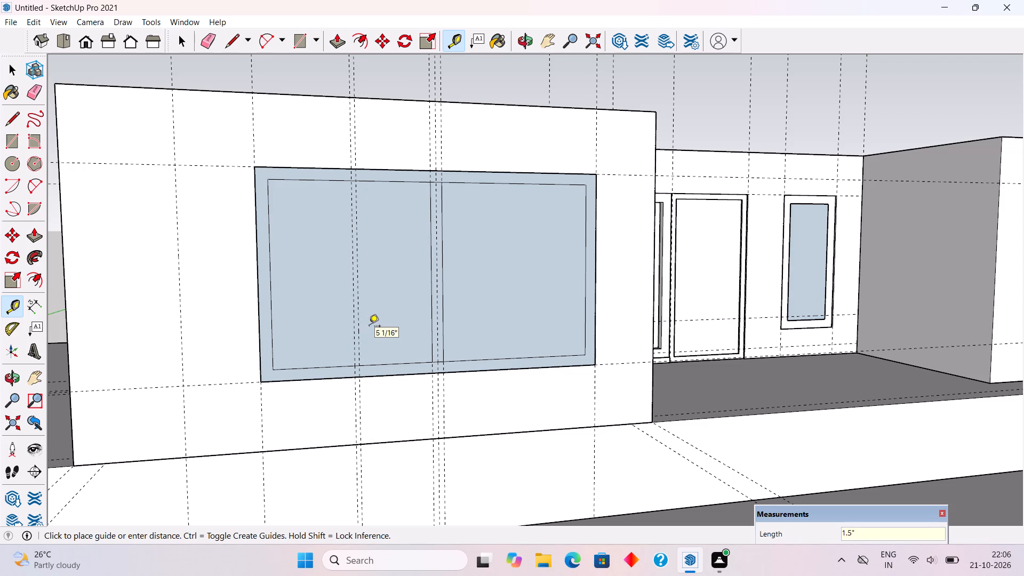
scroll(369, 327, "up", 4)
left_click(354, 317)
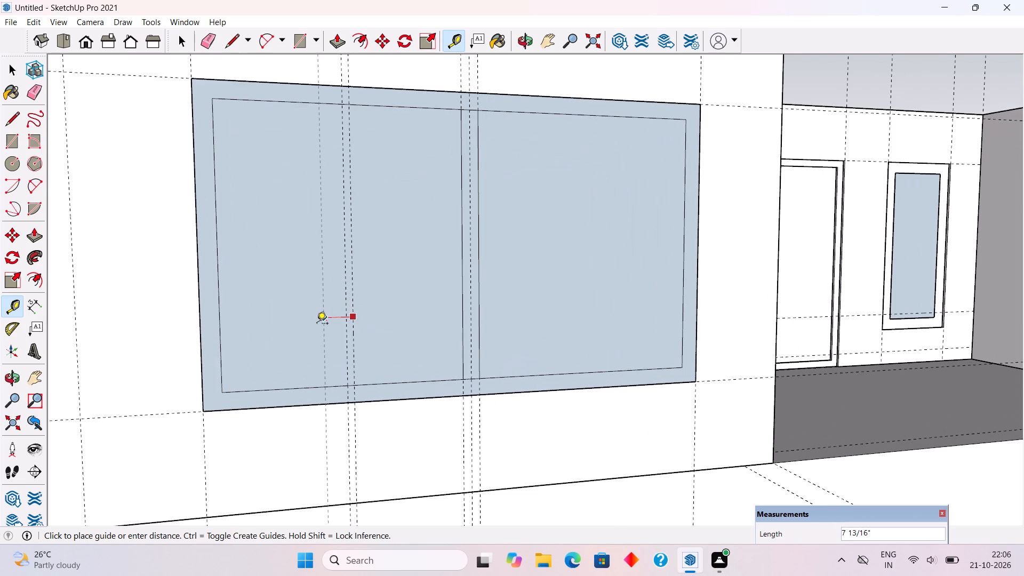
type("3\"")
key("Return")
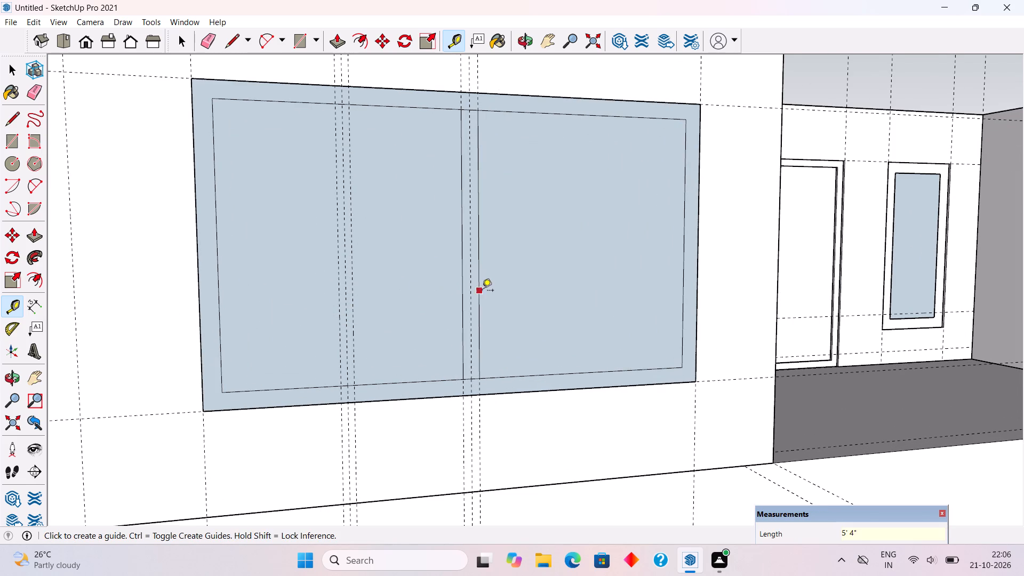
Place a vertical guide midway across the right pane, another 1.5" outward, and a third 3" back from that one.
left_click(479, 295)
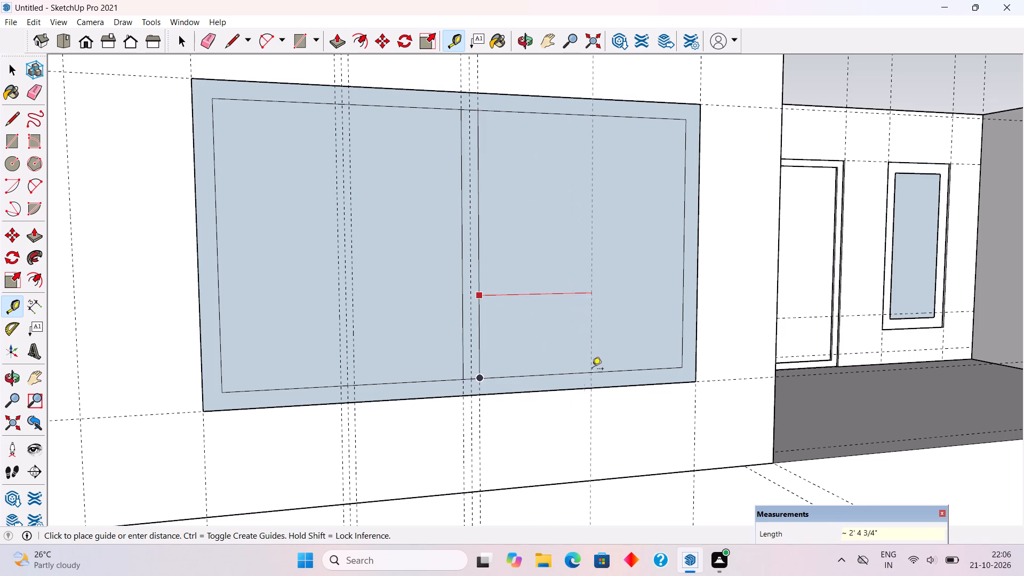
left_click(588, 376)
left_click(587, 331)
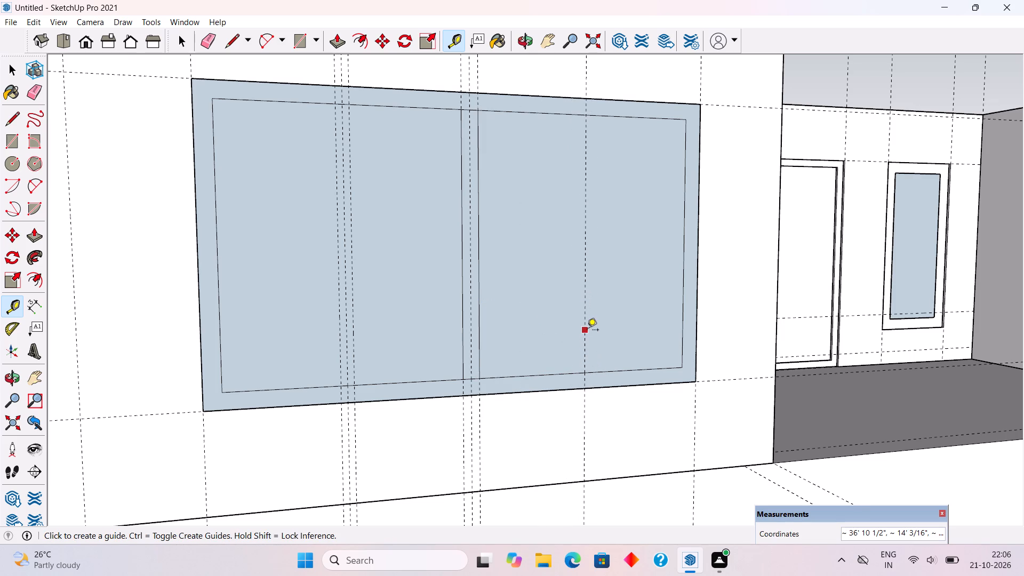
type("1.")
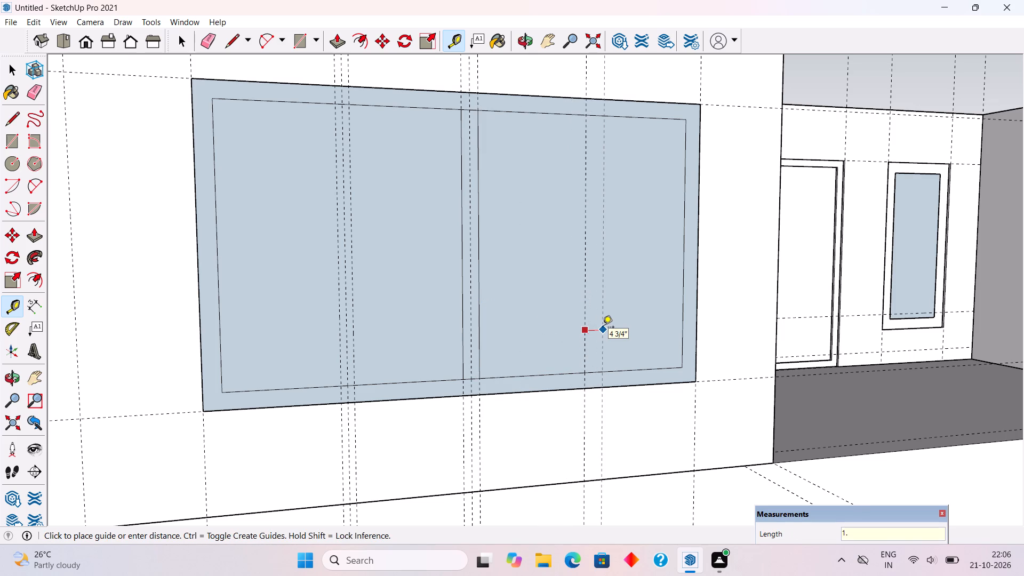
type("5\"")
key("Return")
scroll(603, 328, "up", 2)
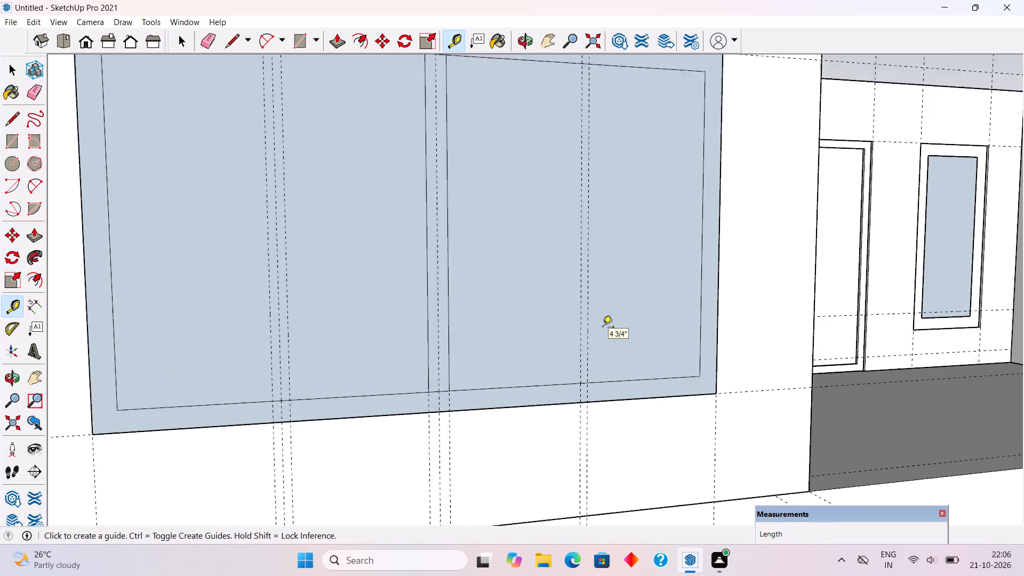
scroll(603, 328, "up", 3)
left_click(583, 303)
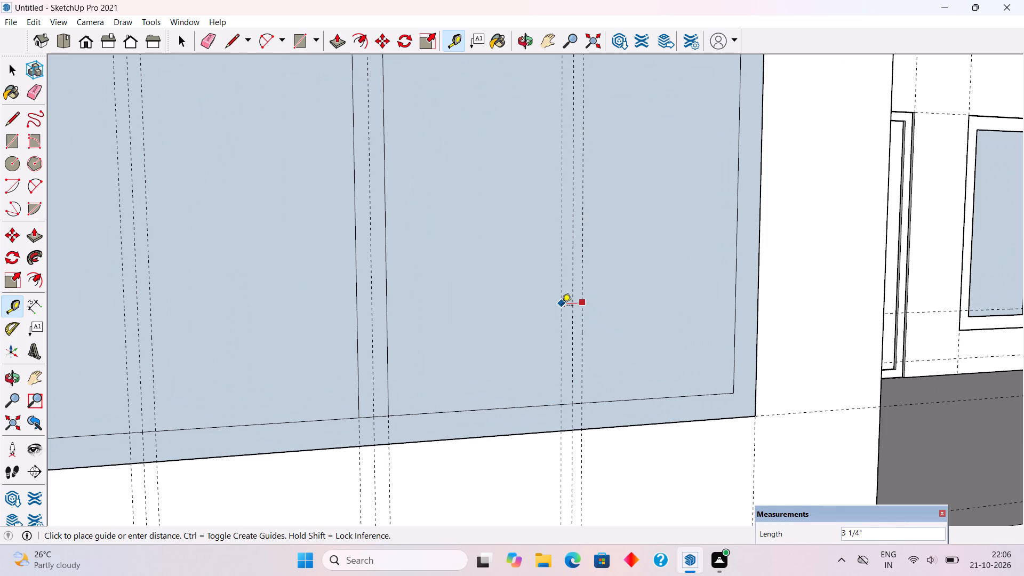
type("3\"")
key("Return")
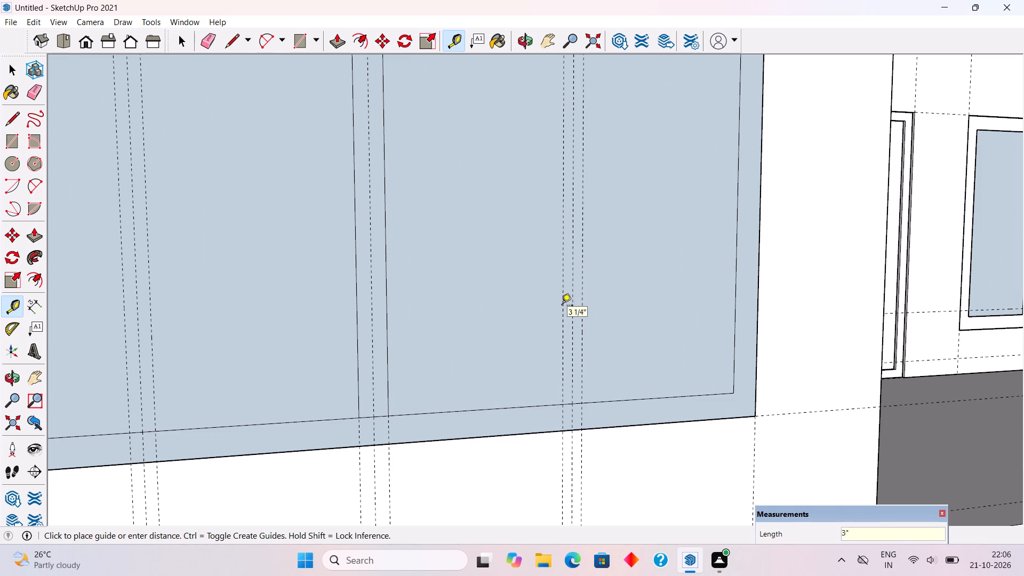
Draw two 5' 4" vertical lines along the right pane's outer guides between the inner frame edges, forming a 3" mullion.
key("l")
left_click(565, 403)
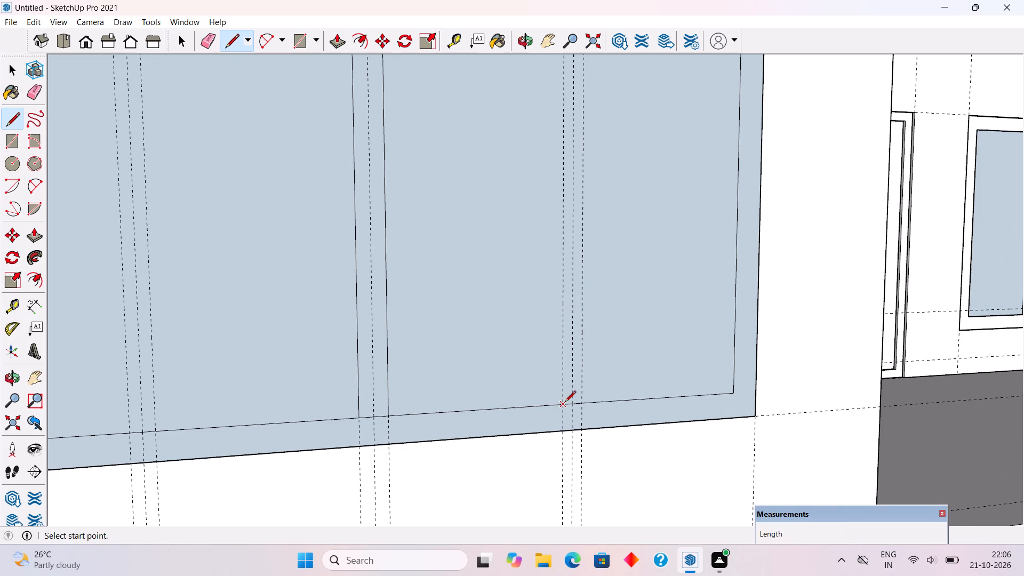
scroll(565, 403, "down", 6)
scroll(564, 163, "up", 3)
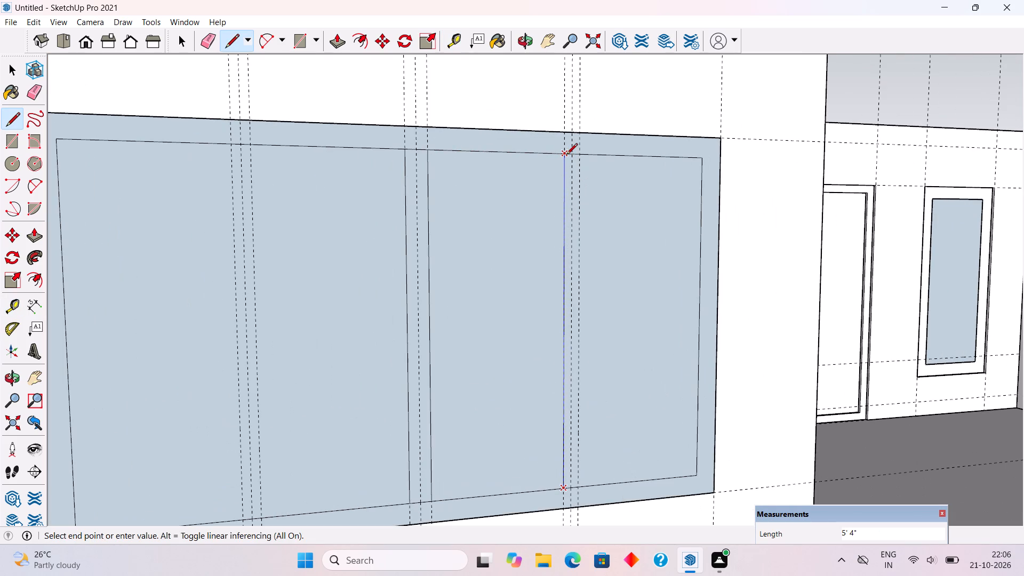
left_click(566, 155)
left_click(580, 155)
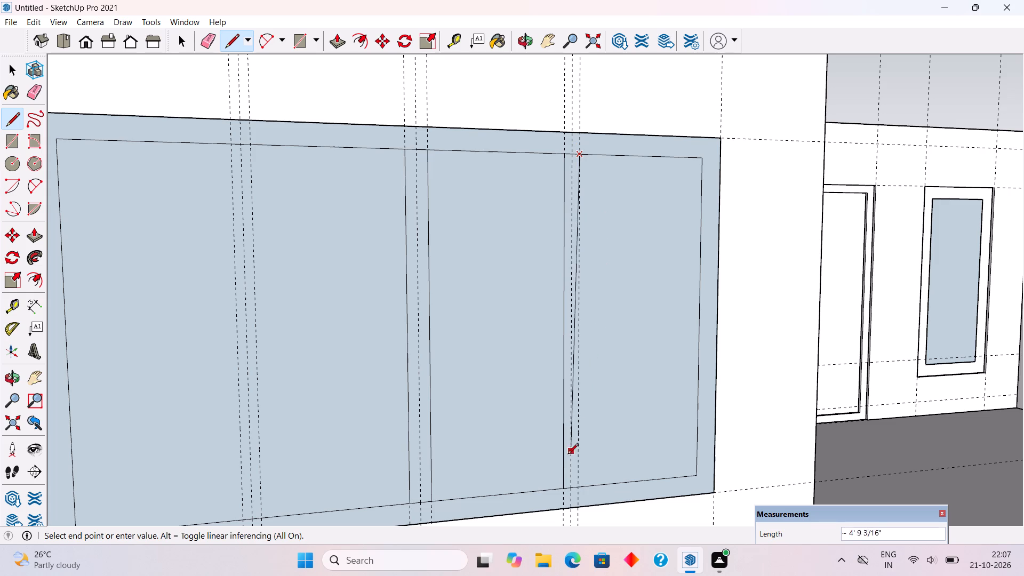
left_click(578, 485)
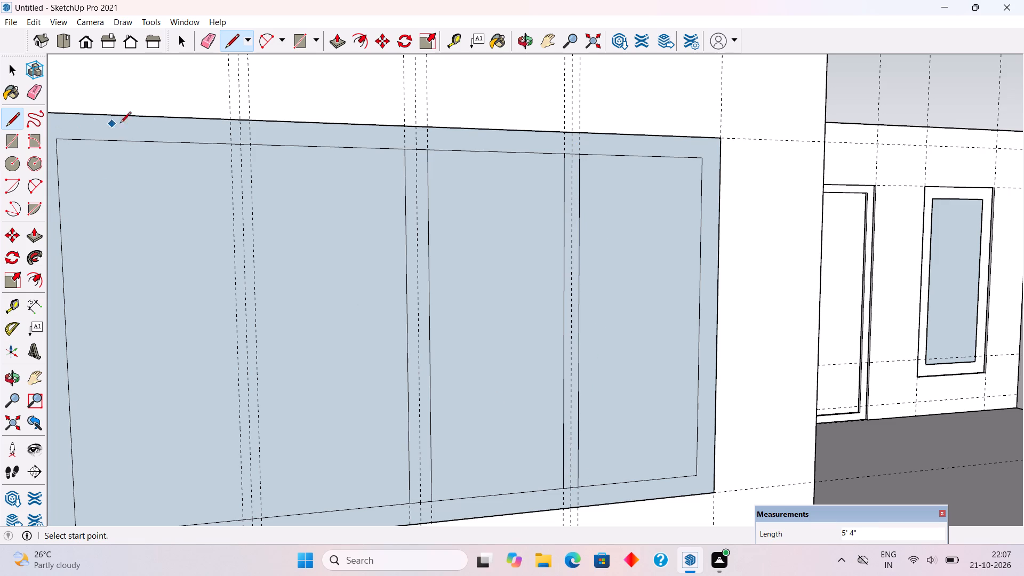
Draw two 5' 4" vertical lines along the left pane's outer guides between the inner frame edges, forming a third mullion.
left_click(231, 143)
scroll(231, 143, "down", 4)
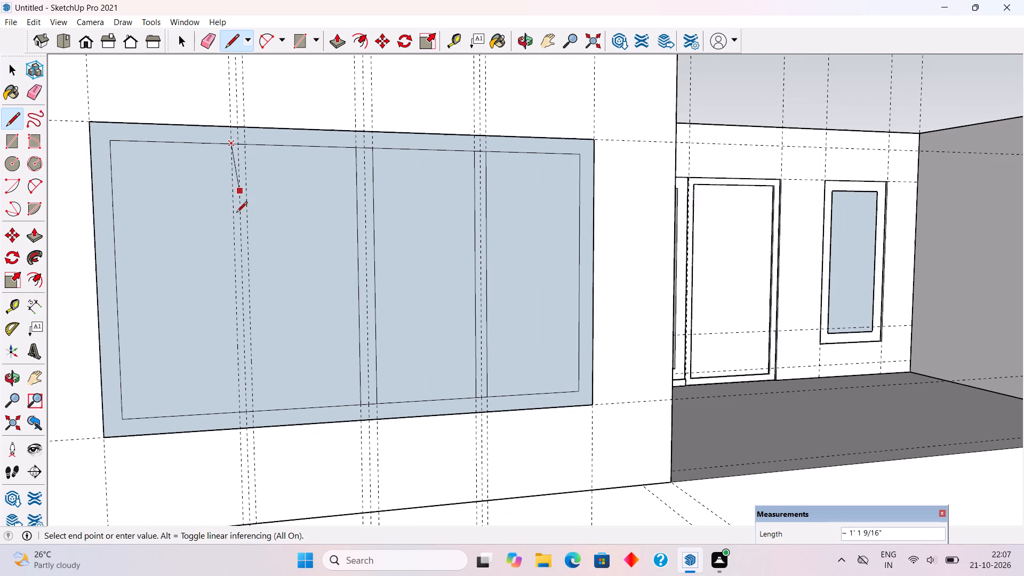
left_click(242, 413)
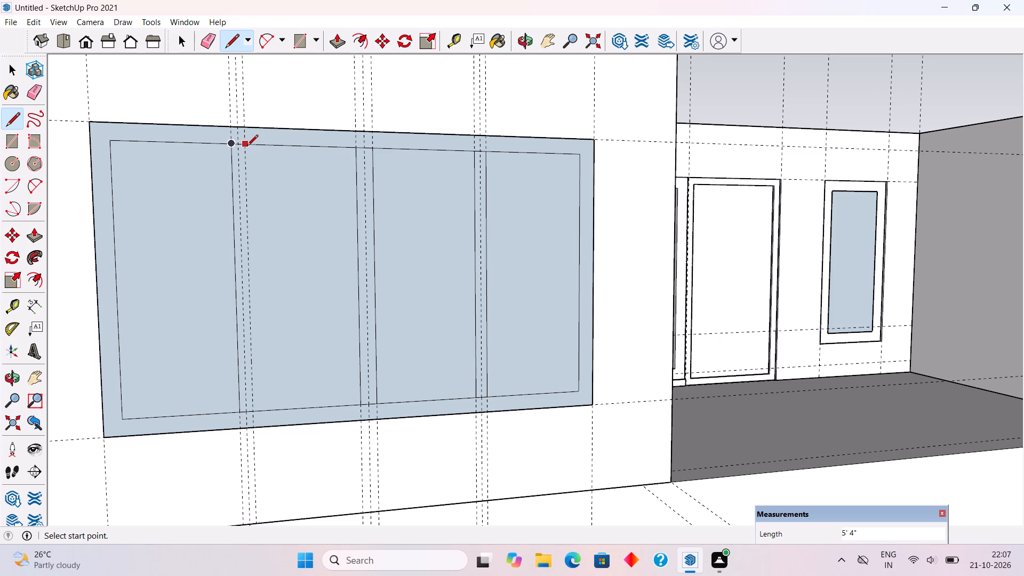
left_click(247, 146)
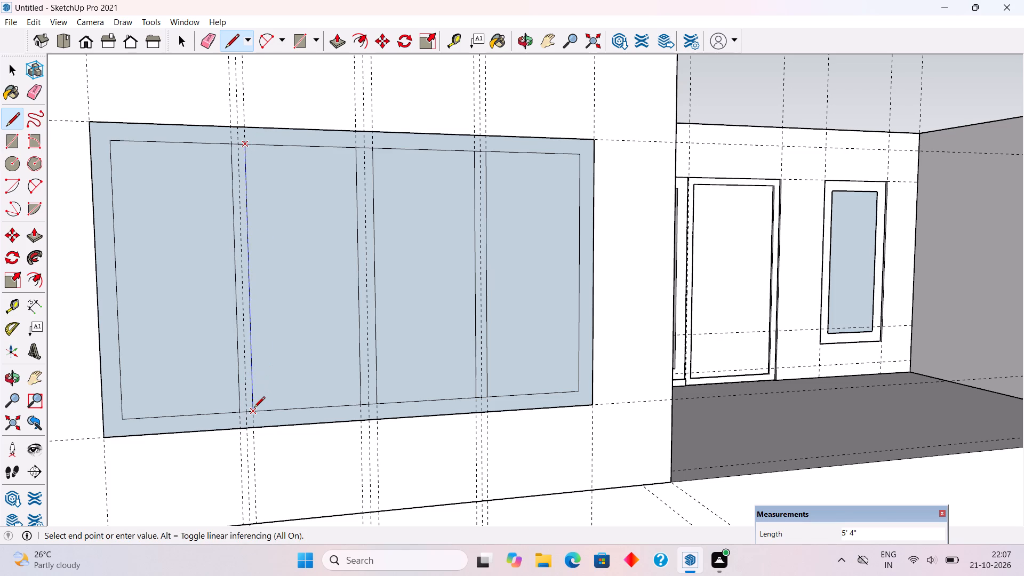
left_click(254, 409)
Erase the short edge segments crossing the three mullions along the frame's inner top and bottom edges, along with the mullions' centre guides.
key("e")
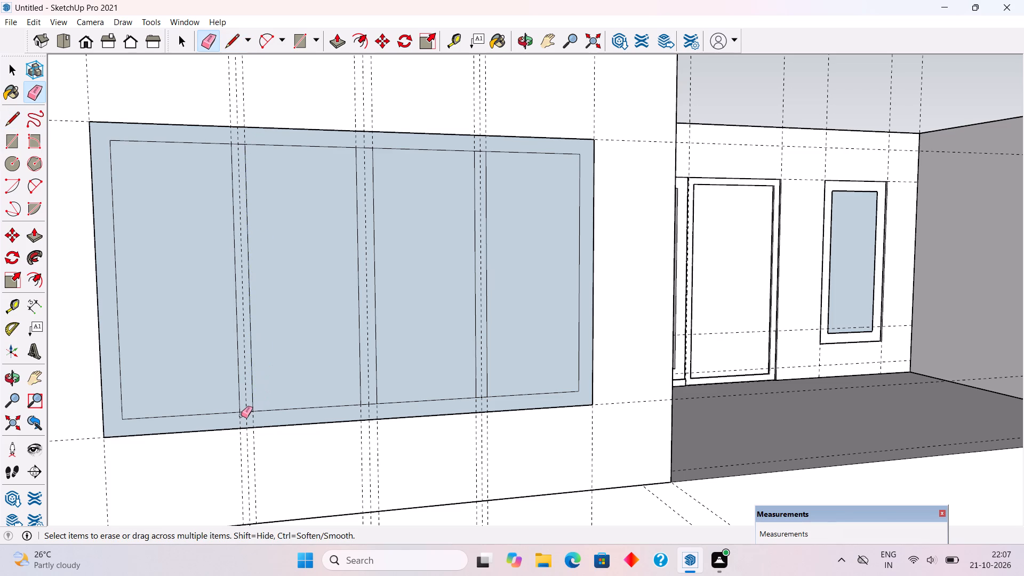
left_click(245, 411)
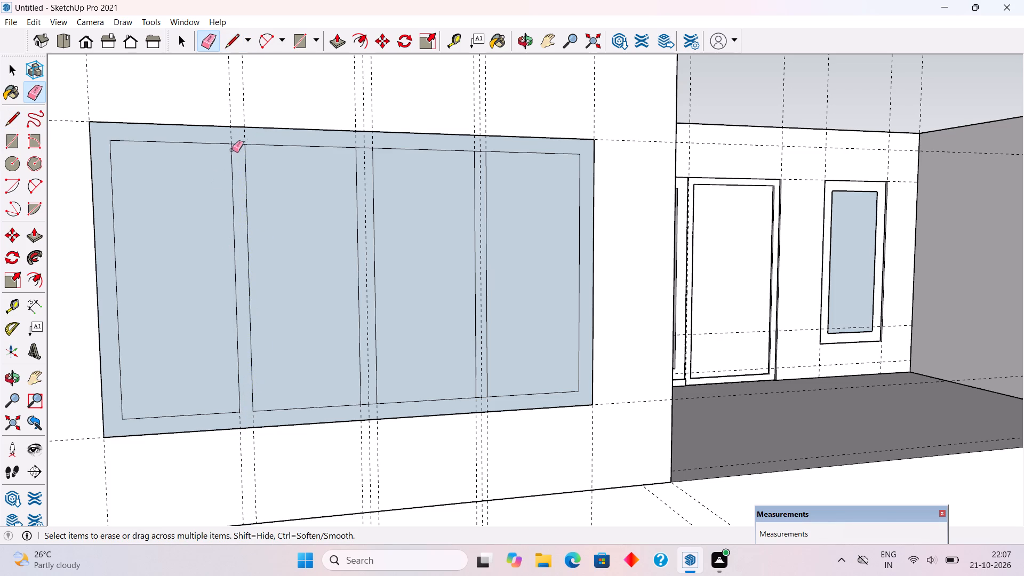
left_click(237, 145)
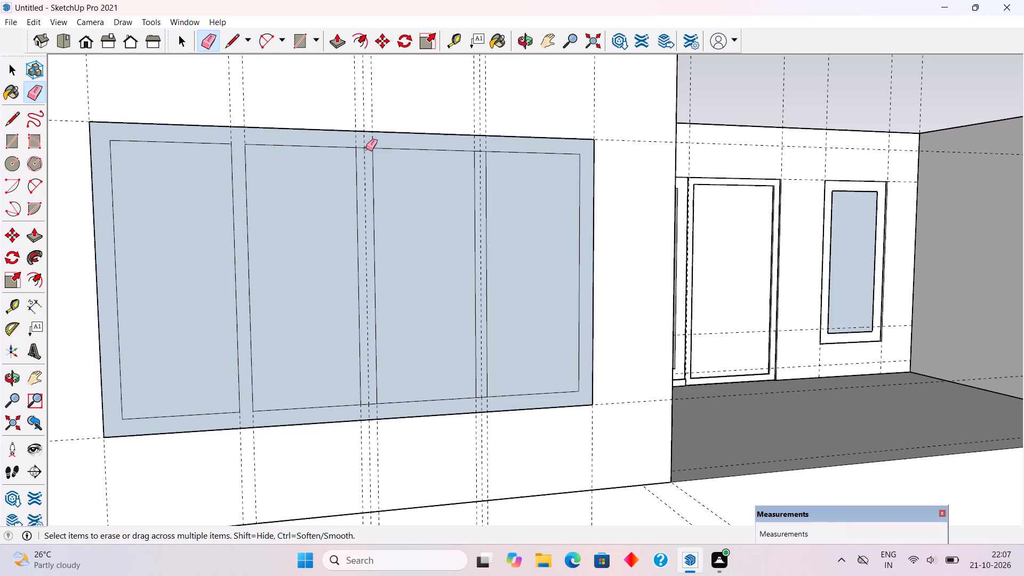
left_click(366, 148)
left_click(374, 404)
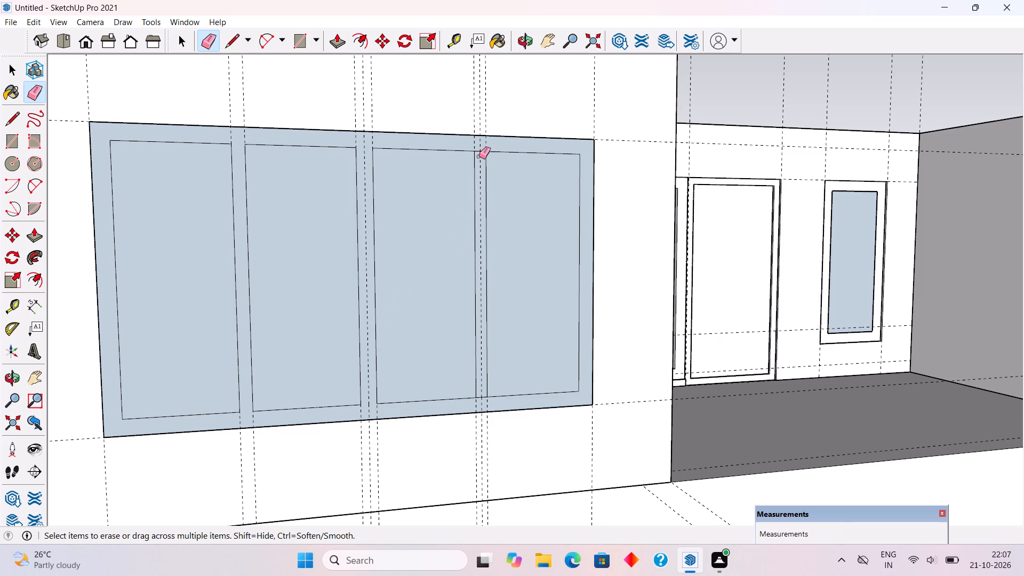
left_click(484, 152)
left_click(482, 397)
key("e")
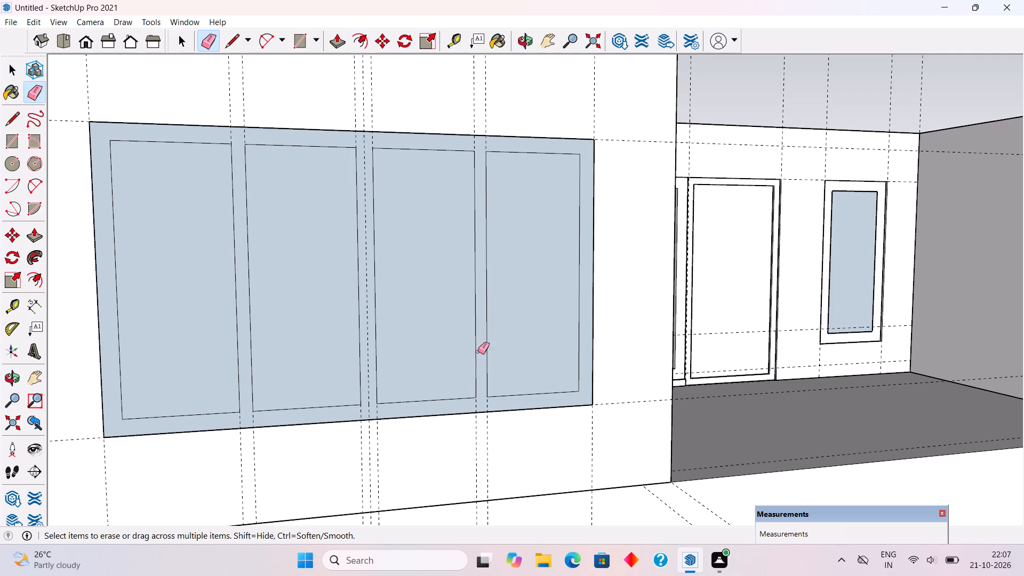
Delete the four pane faces between the mullions to open up the large window.
key("space")
left_click(493, 334)
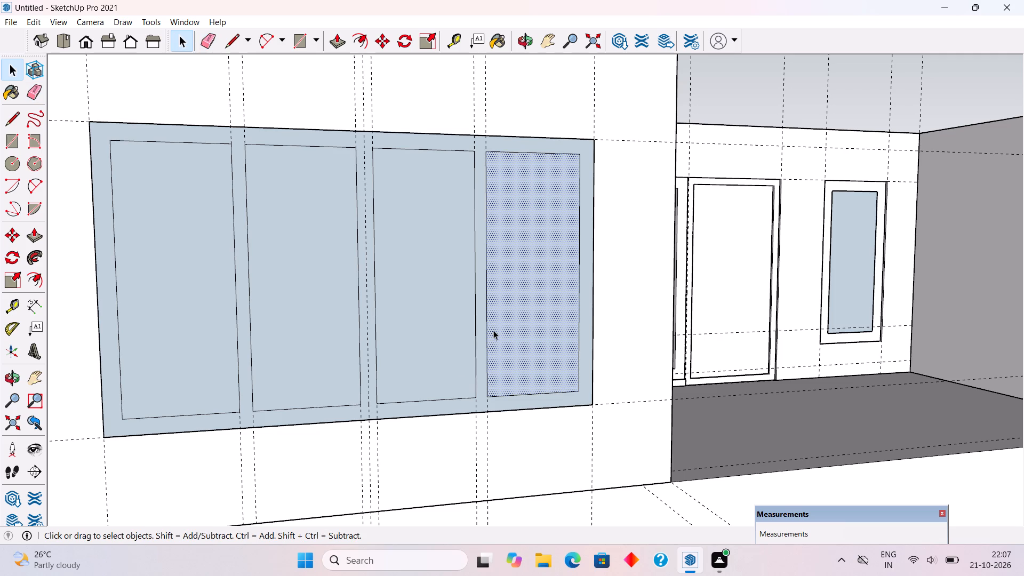
key("Delete")
left_click(459, 331)
key("Delete")
left_click(301, 345)
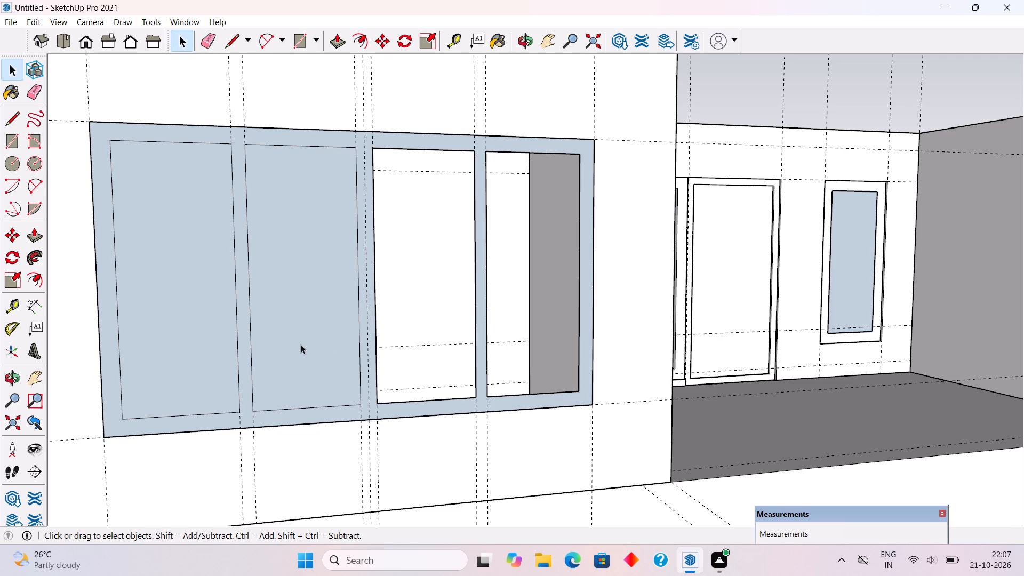
key("Delete")
left_click(218, 326)
key("Delete")
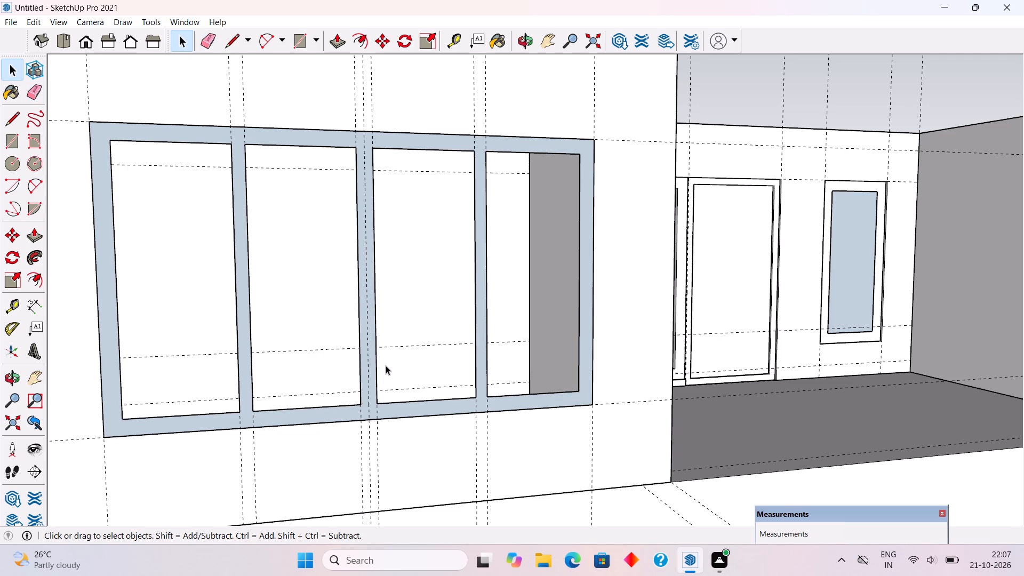
Push/Pull the large window's frame and mullion face outward by 4".
key("p")
left_click(391, 406)
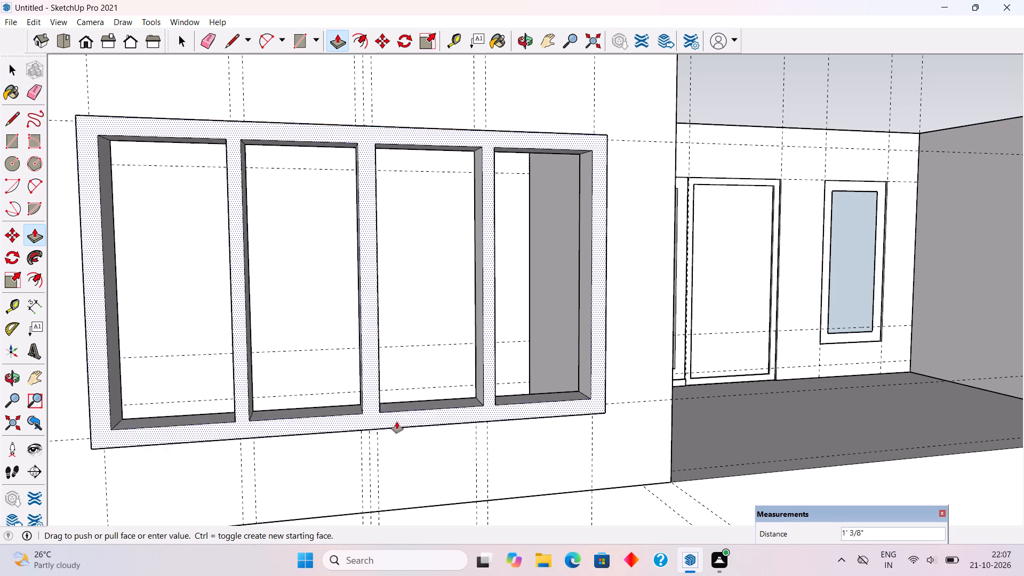
type("4\"")
key("Return")
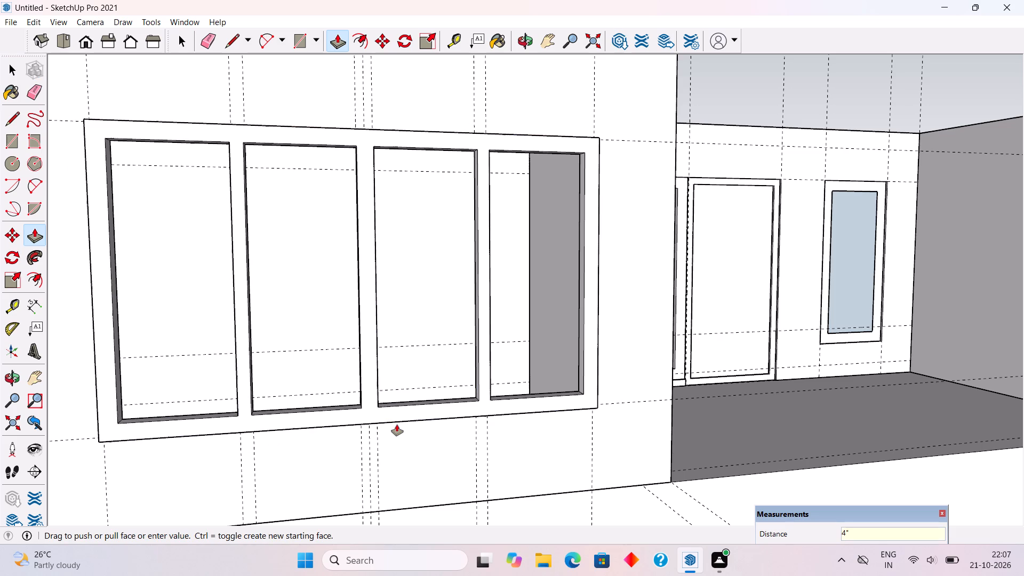
Select the whole extruded window frame with its mullions and make it a group.
key("space")
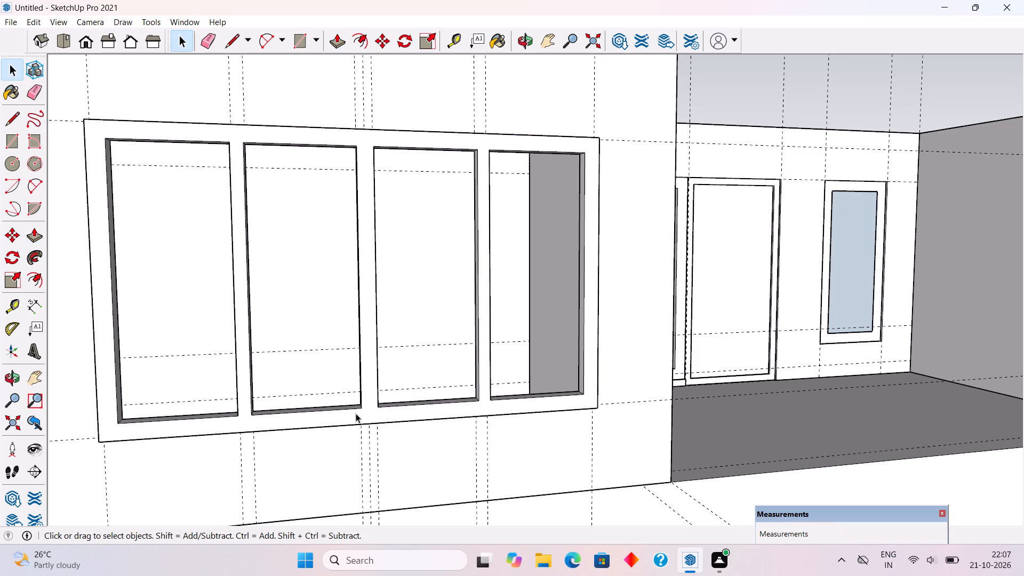
triple_click(356, 413)
right_click(356, 413)
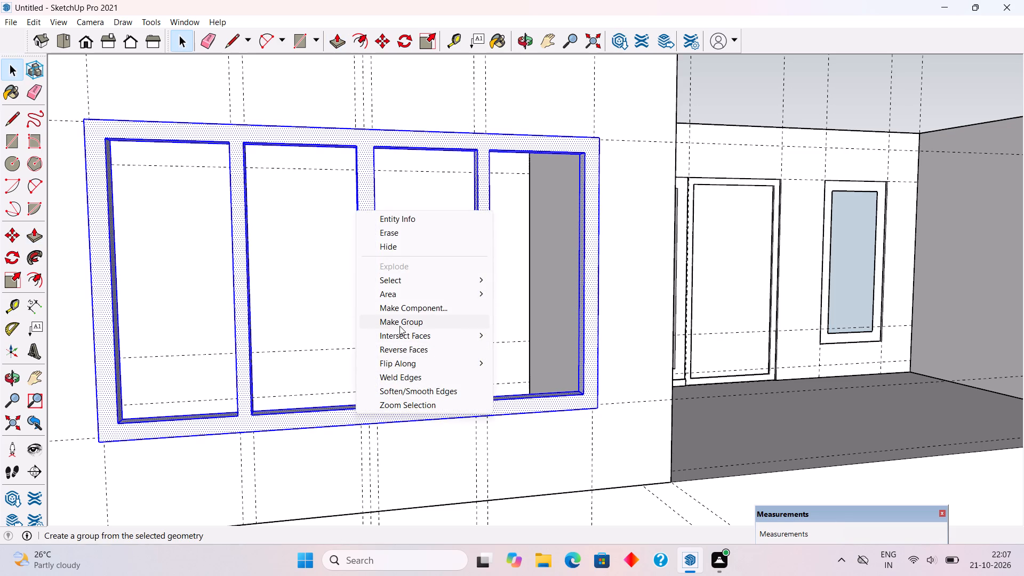
left_click(399, 326)
Move the window frame group 4" back into the wall opening, and another 1" inward from there.
middle_click_drag(535, 445, 573, 450)
scroll(598, 406, "up", 1)
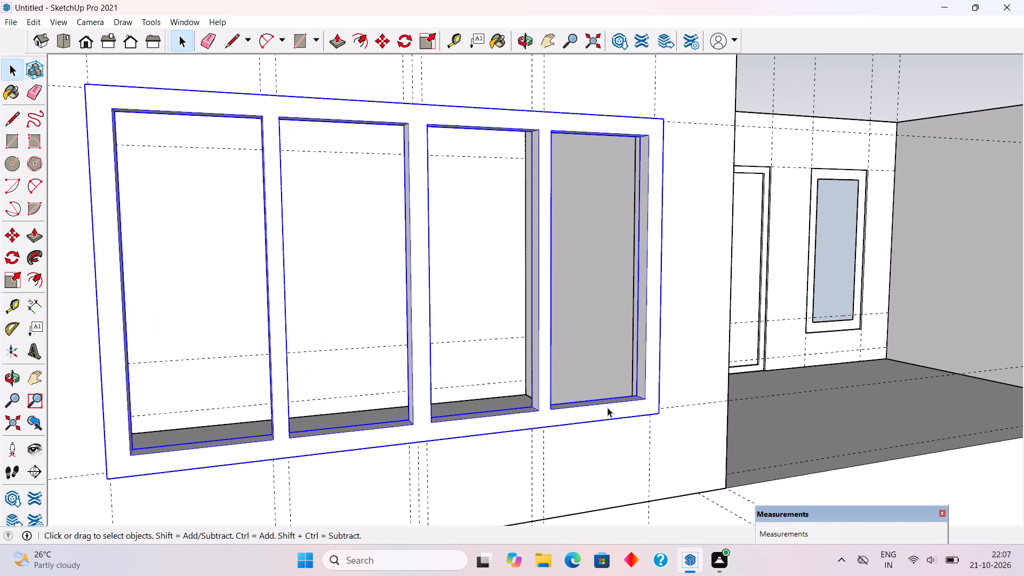
key("m")
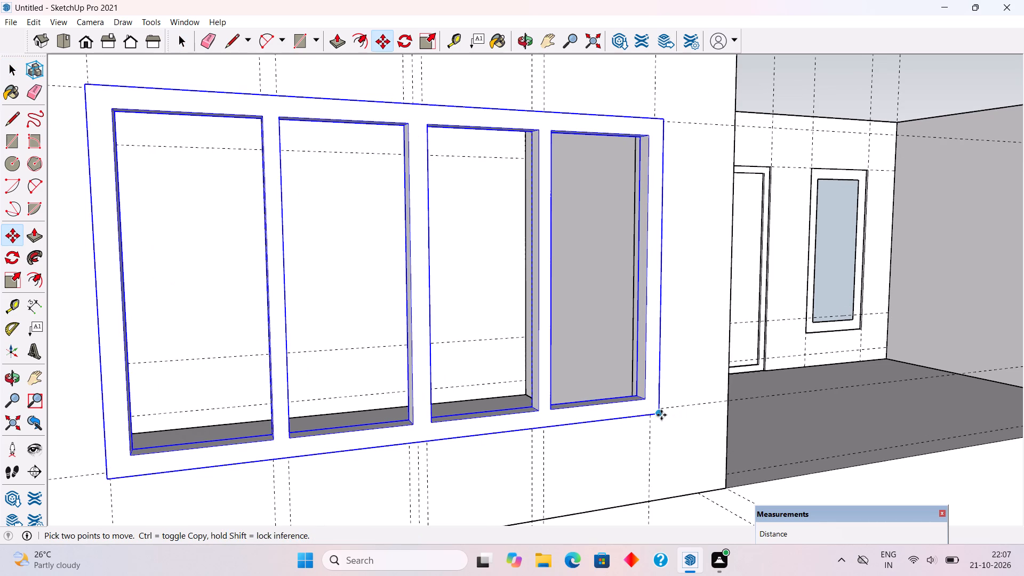
left_click(661, 415)
left_click(651, 405)
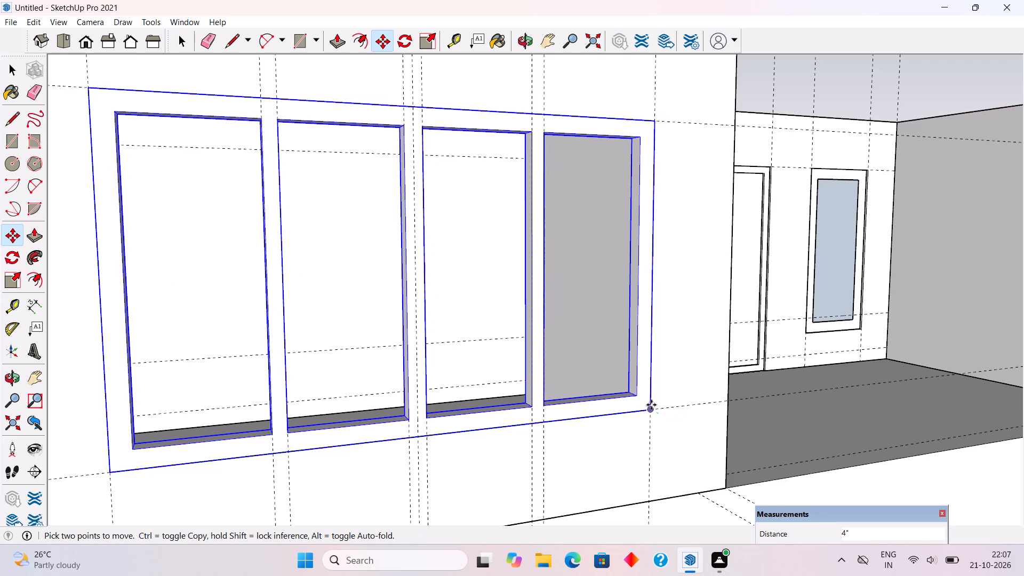
left_click(651, 411)
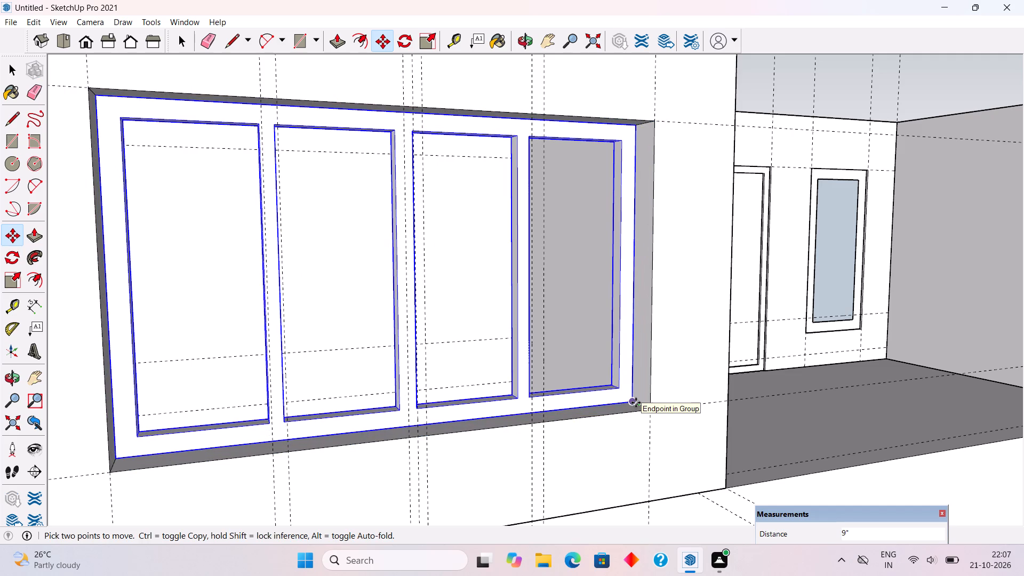
type("1\"")
key("Return")
key("space")
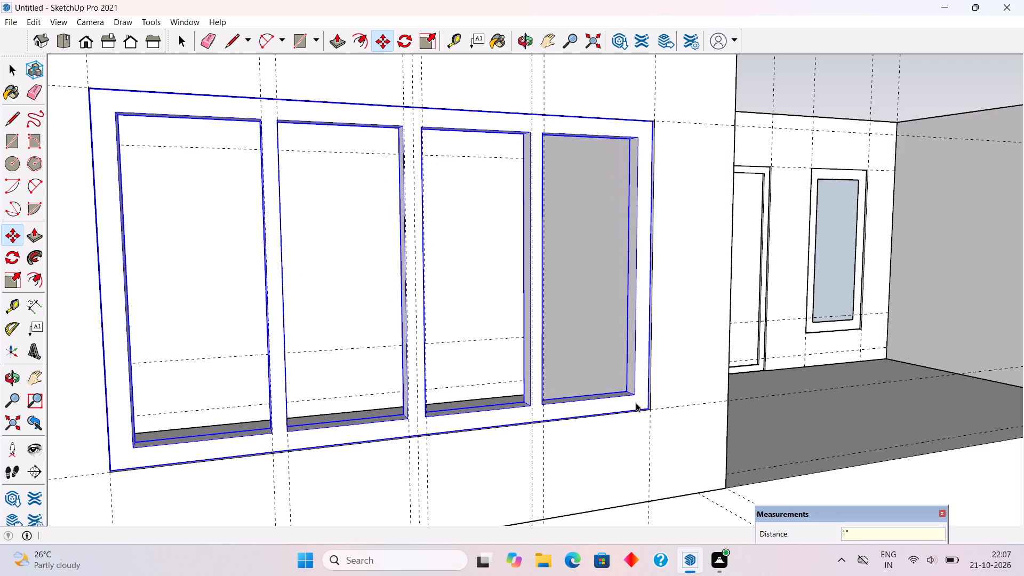
scroll(636, 403, "down", 5)
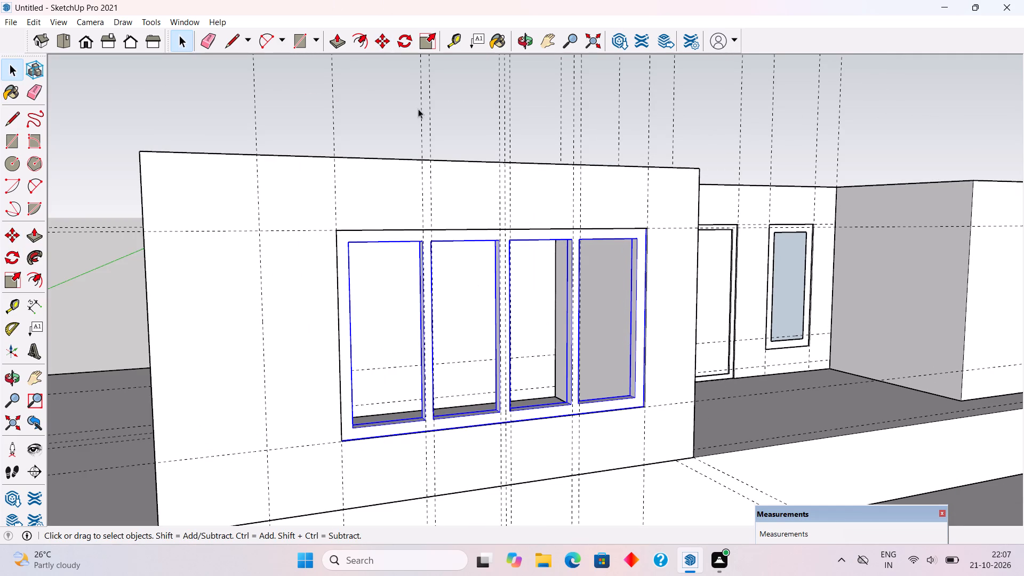
left_click(401, 101)
Draw a glass rectangle filling each of the four frame openings, the two middle ones 2' 1 1/2" by 5' 4".
middle_click_drag(347, 313, 319, 325)
key("r")
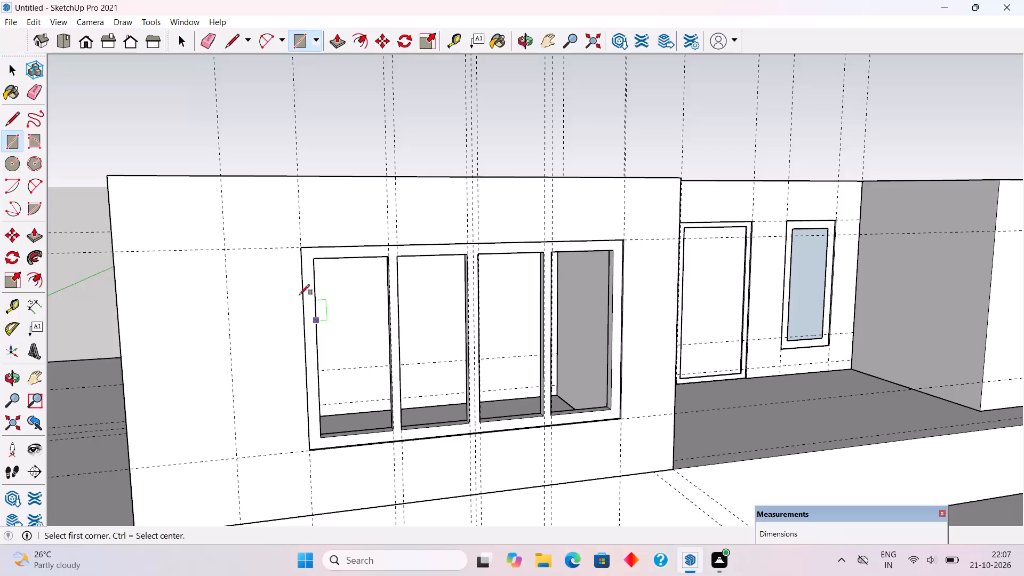
left_click(312, 259)
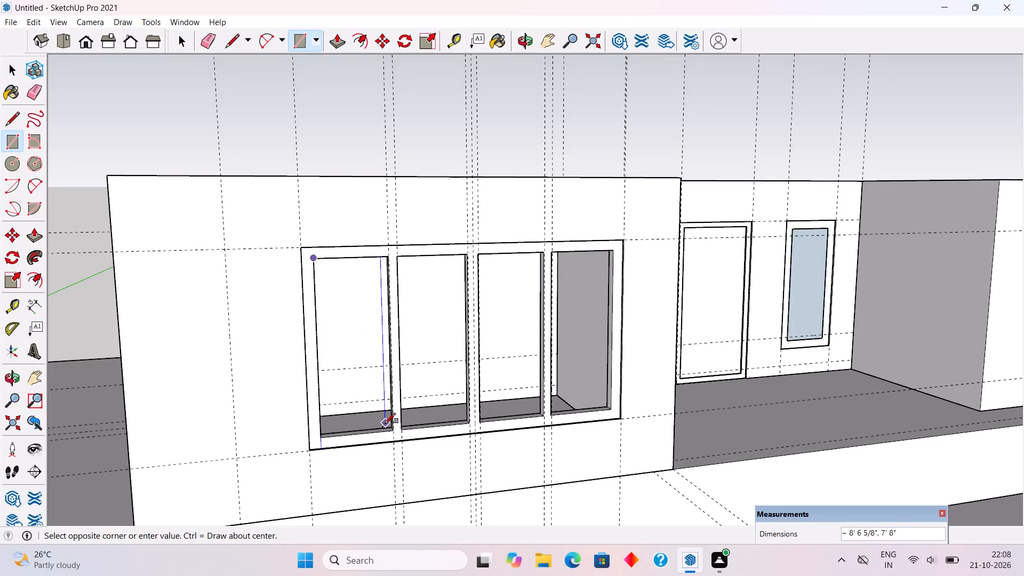
left_click(388, 431)
left_click(397, 260)
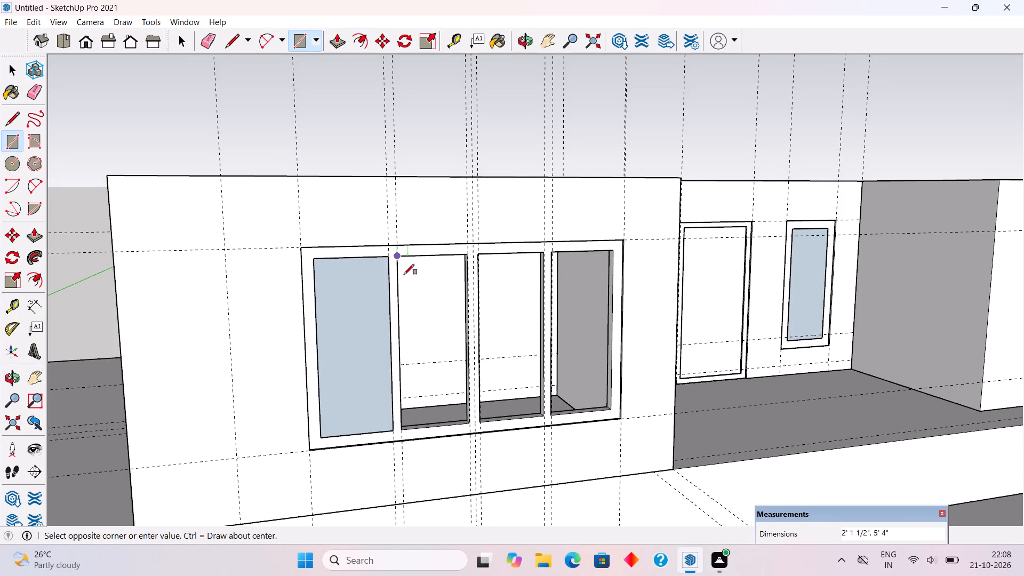
left_click(469, 421)
left_click(481, 255)
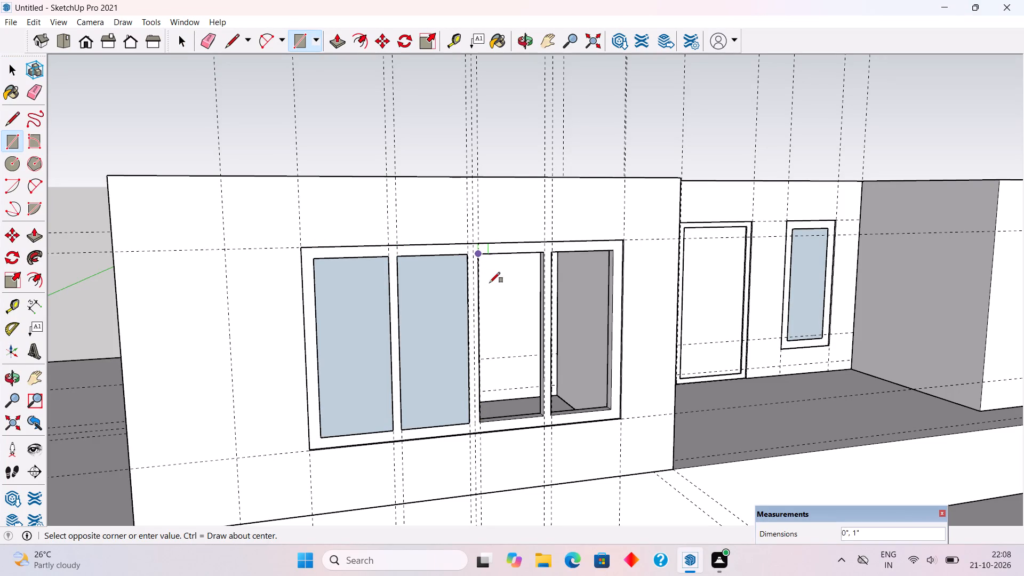
left_click(539, 419)
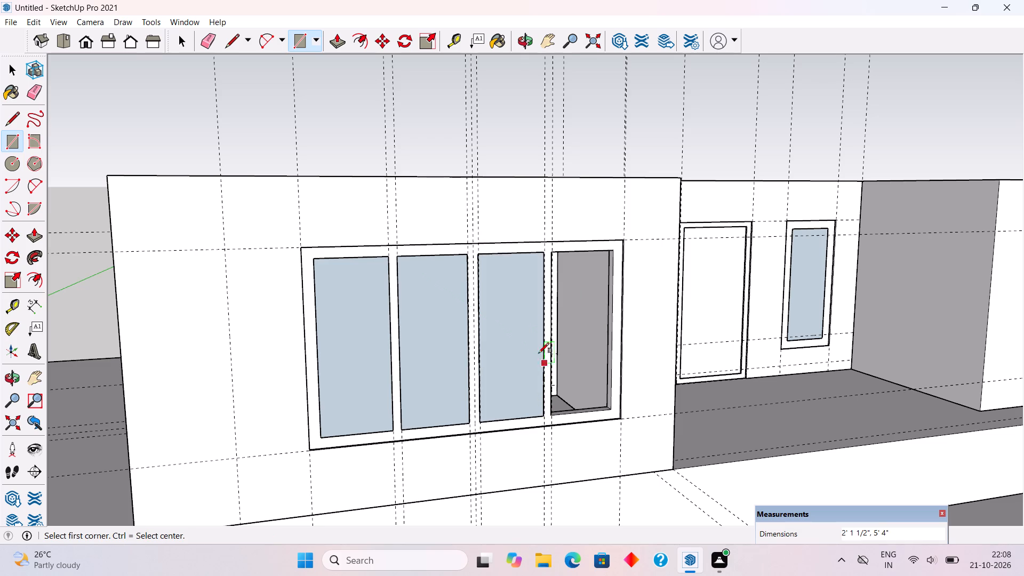
left_click(550, 257)
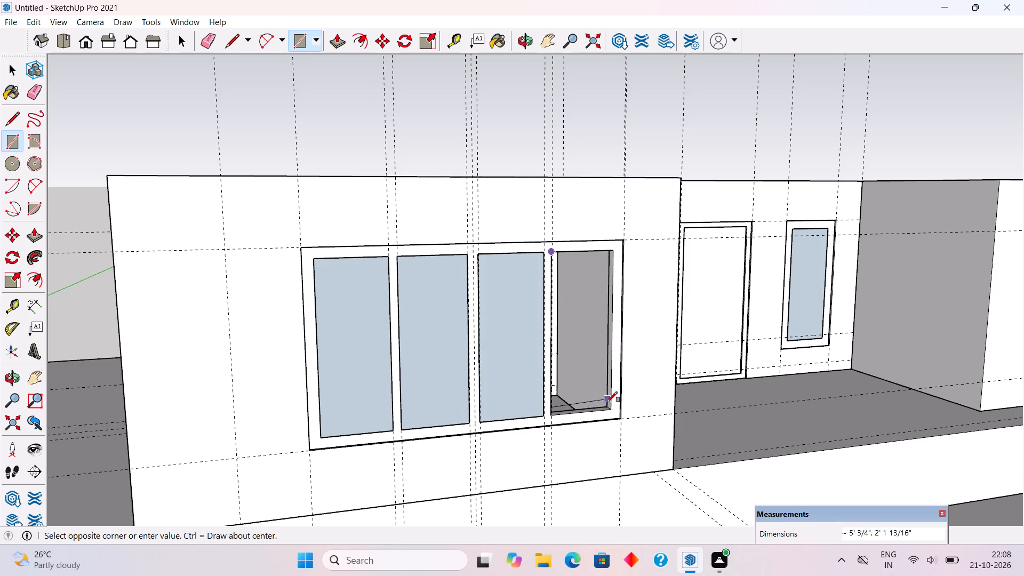
left_click(612, 412)
Make each of the four glass panes in the large window its own separate group.
key("space")
triple_click(593, 387)
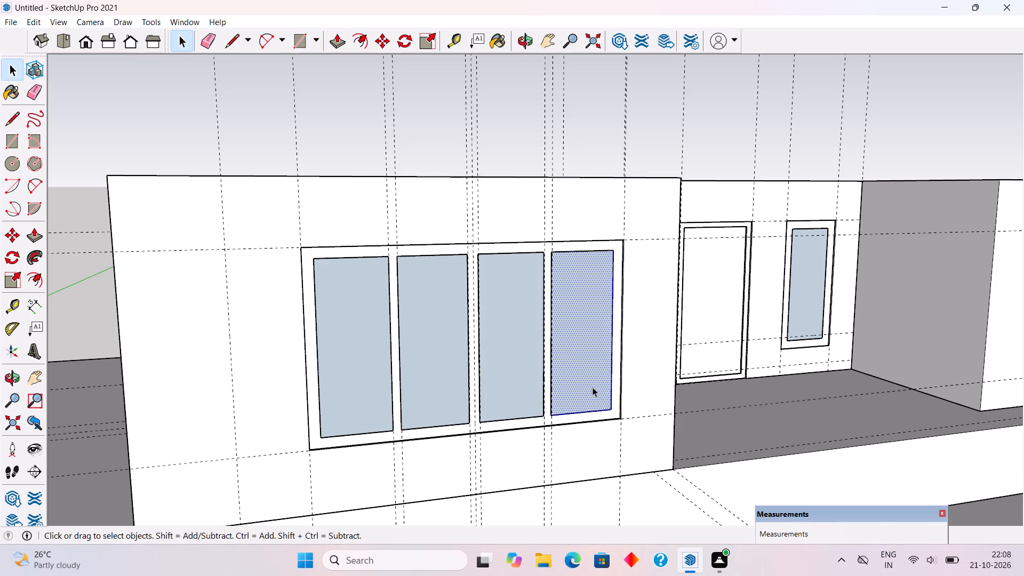
right_click(593, 387)
left_click(618, 309)
triple_click(512, 323)
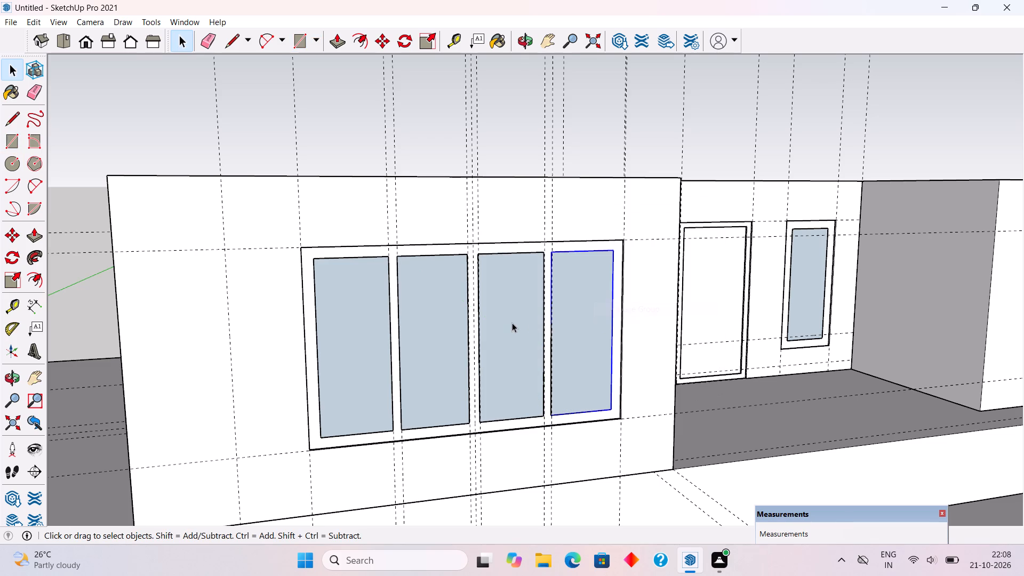
right_click(512, 323)
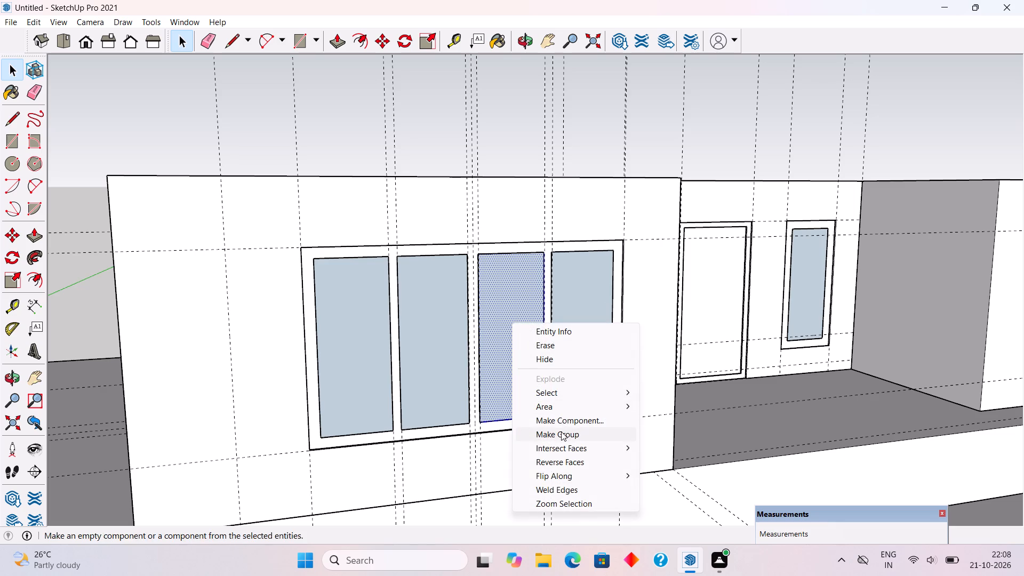
left_click(561, 431)
triple_click(455, 373)
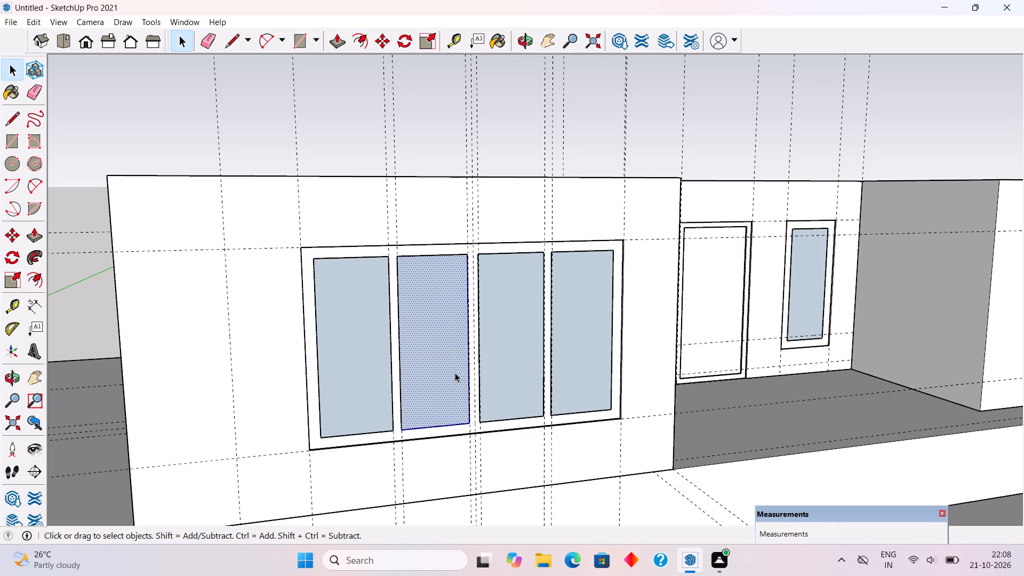
right_click(455, 373)
left_click(486, 292)
triple_click(356, 325)
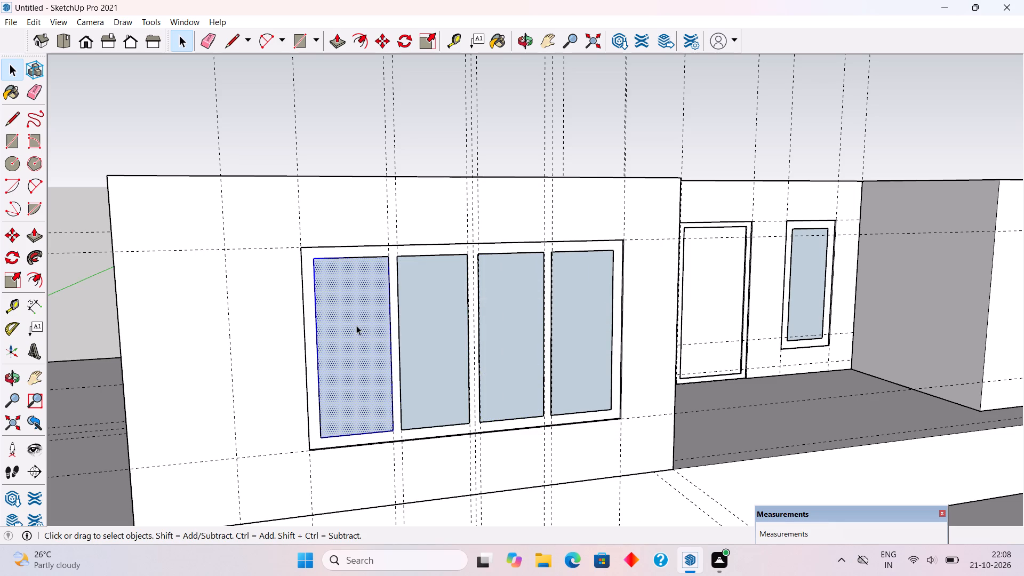
right_click(356, 325)
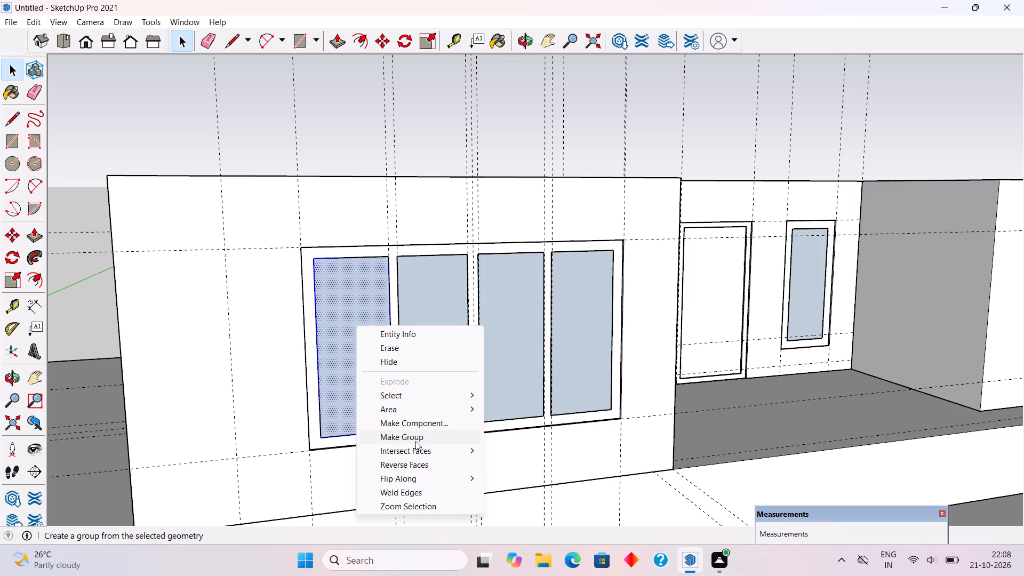
left_click(415, 438)
scroll(409, 395, "down", 6)
left_click(349, 199)
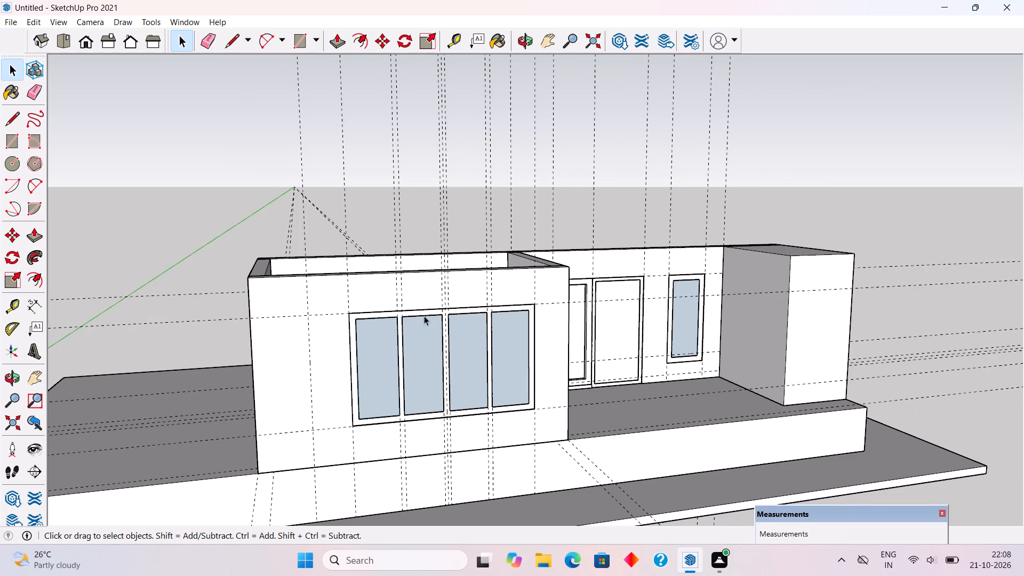
Place a vertical guide 1.5' outward from the large window frame's edge farthest from the door.
middle_click_drag(403, 305, 413, 289)
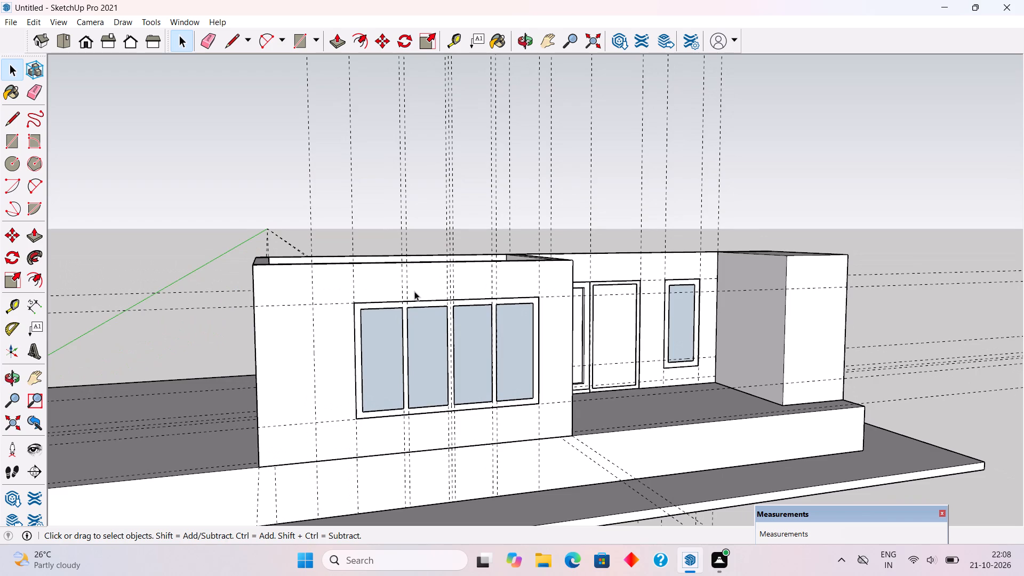
scroll(337, 318, "up", 2)
key("t")
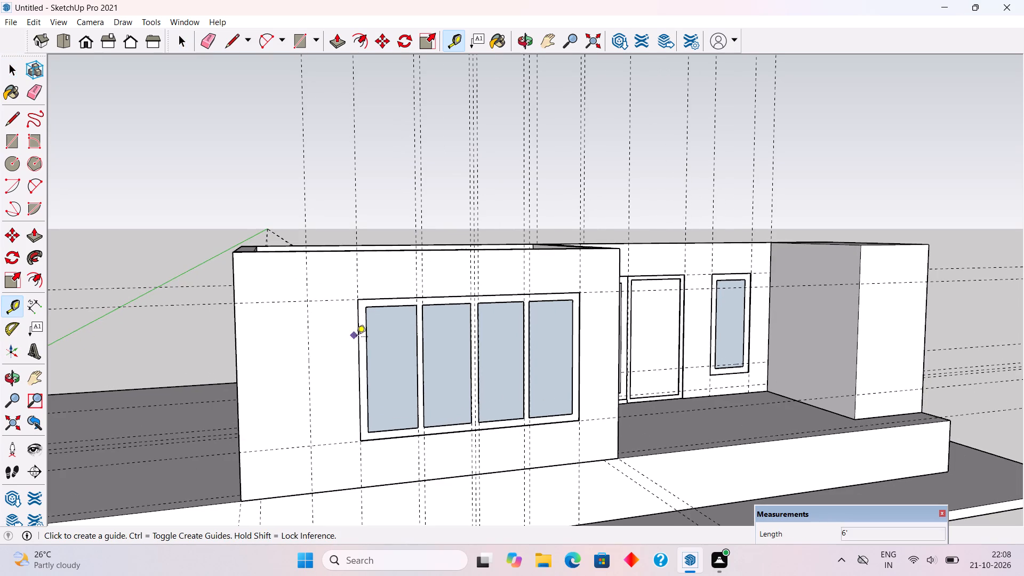
left_click(357, 338)
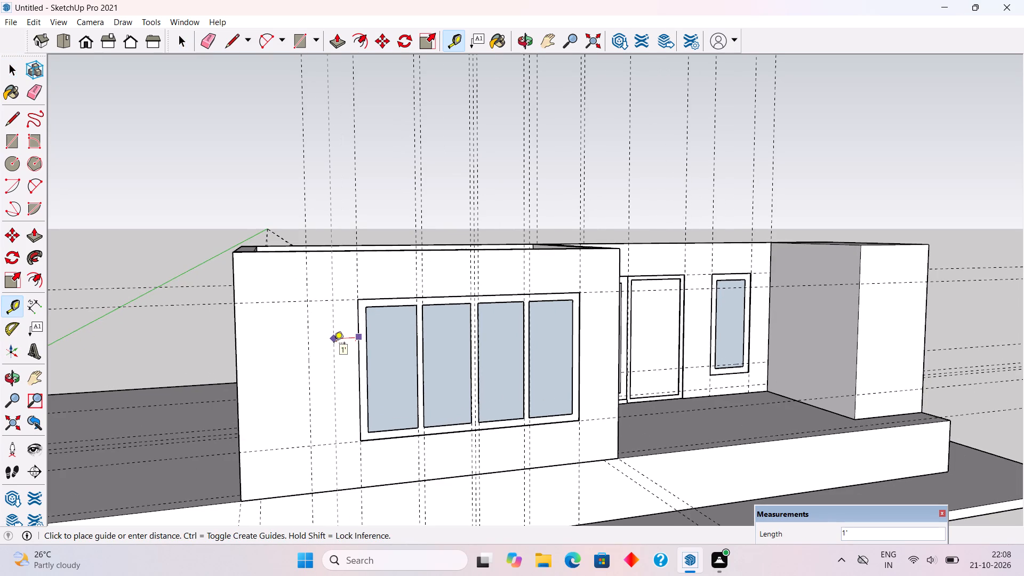
key("1")
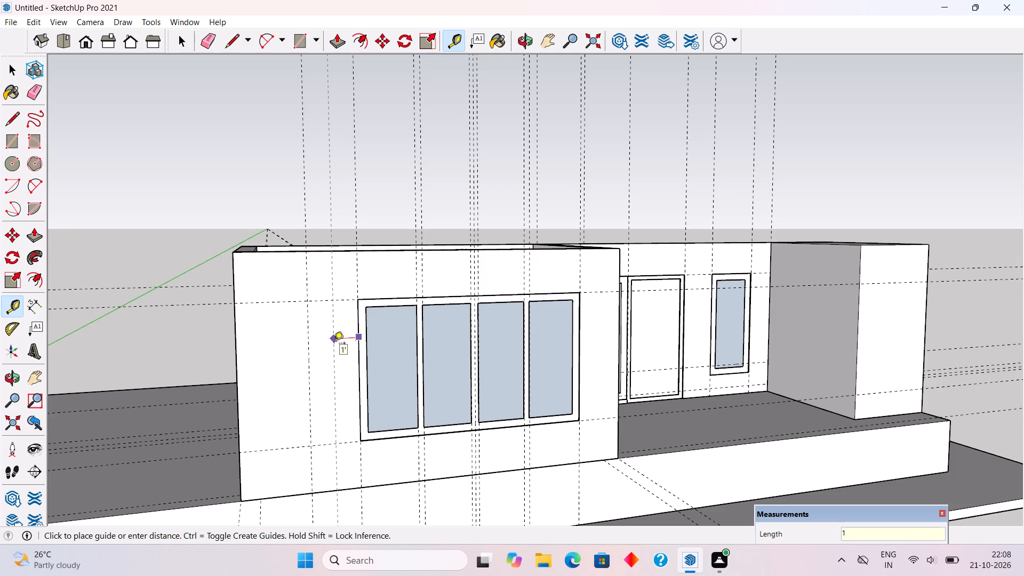
type(".5'")
key("Return")
key("space")
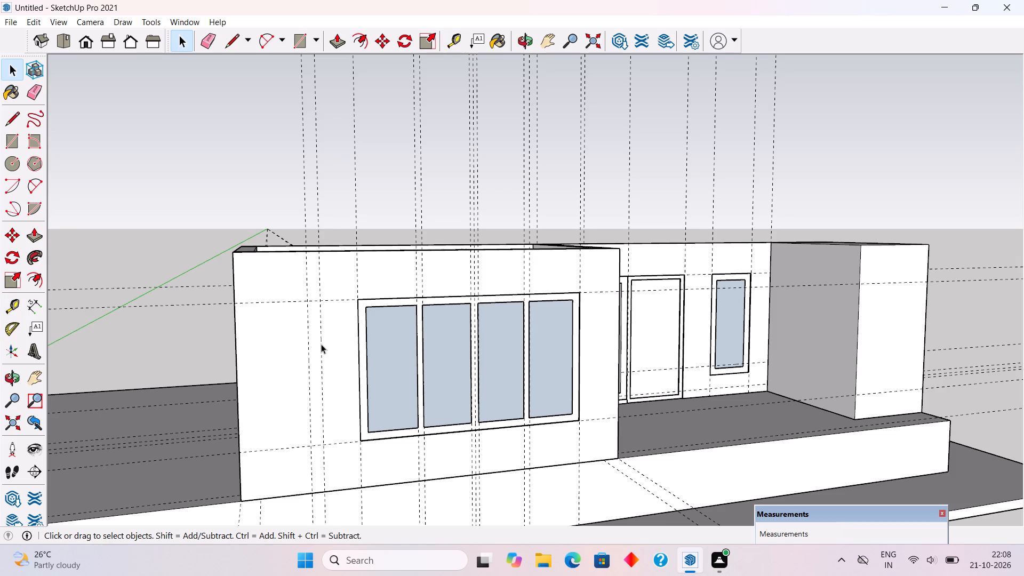
Inside the front wall group, Push/Pull its end face inward 3' 3" to the new guide beside the window.
middle_click_drag(321, 344, 403, 325)
scroll(403, 325, "down", 3)
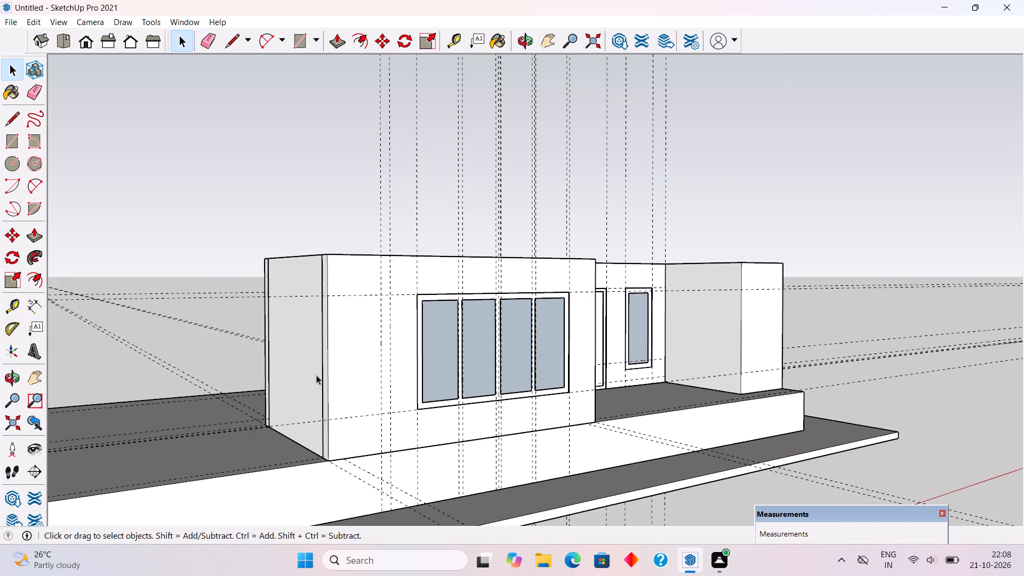
triple_click(323, 381)
triple_click(332, 391)
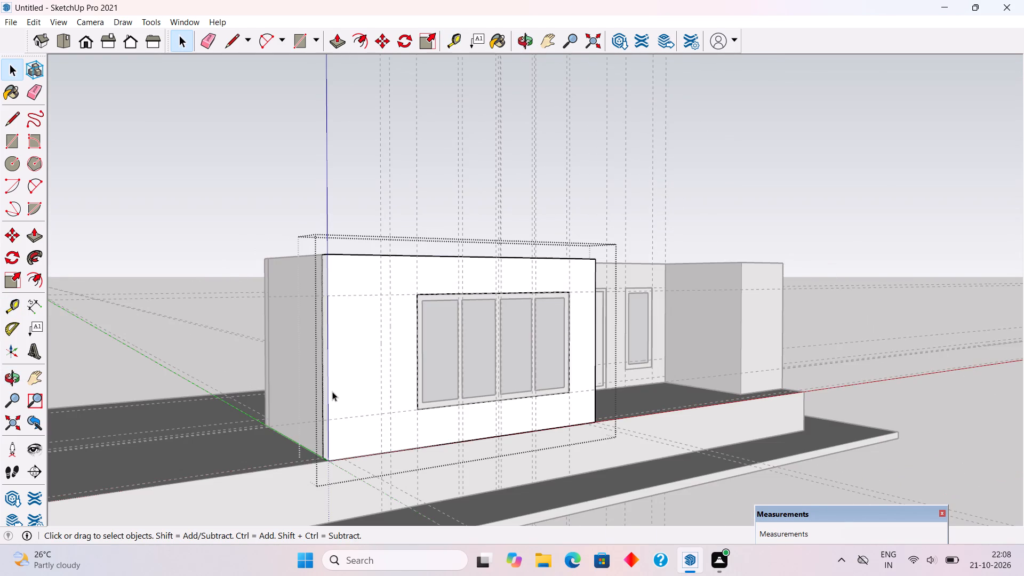
key("p")
left_click(323, 382)
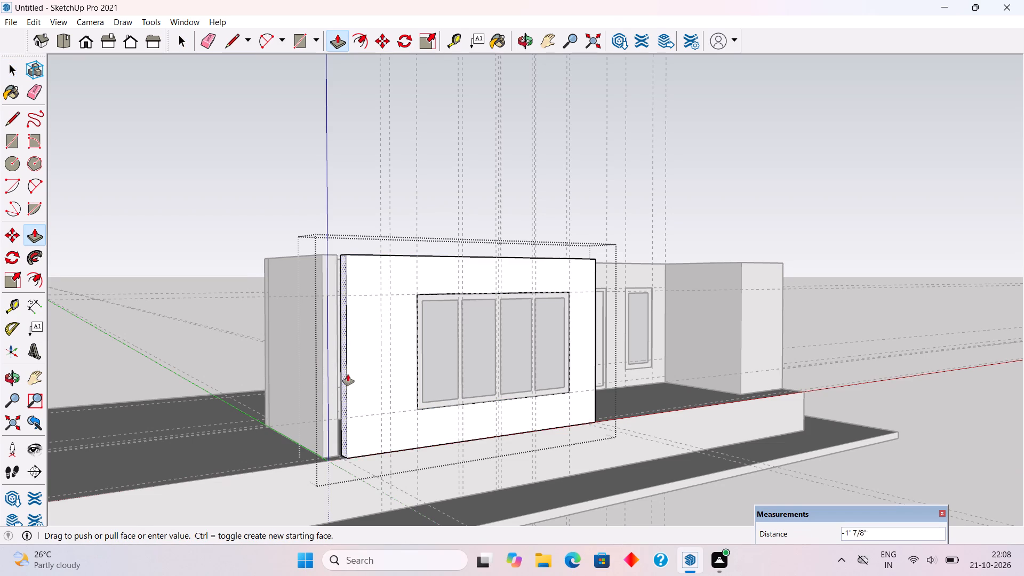
left_click(393, 389)
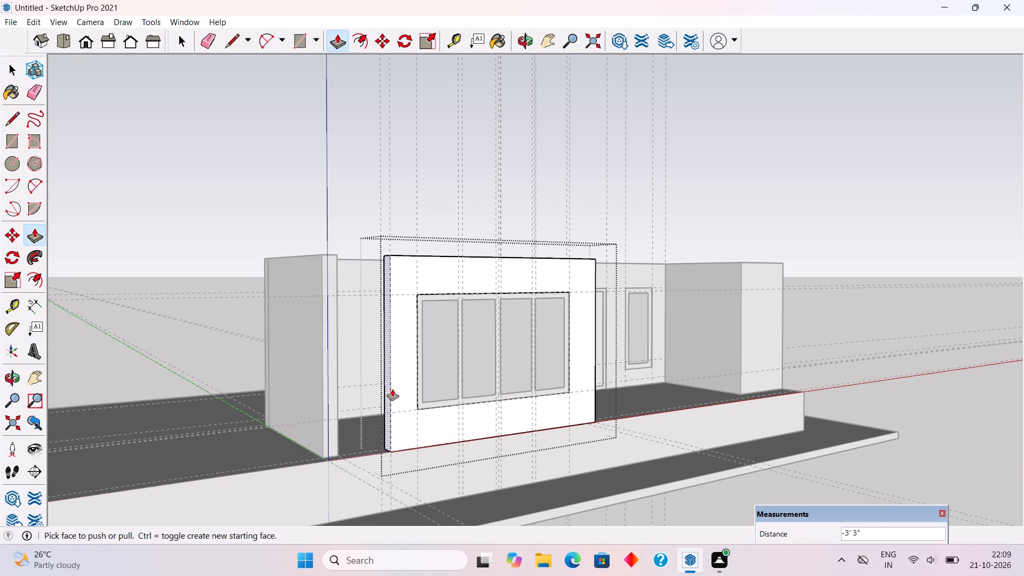
key("space")
left_click(342, 230)
Move the room's end side wall 3' 3" inward so it meets the shortened front wall's corner.
middle_click_drag(348, 303, 355, 415)
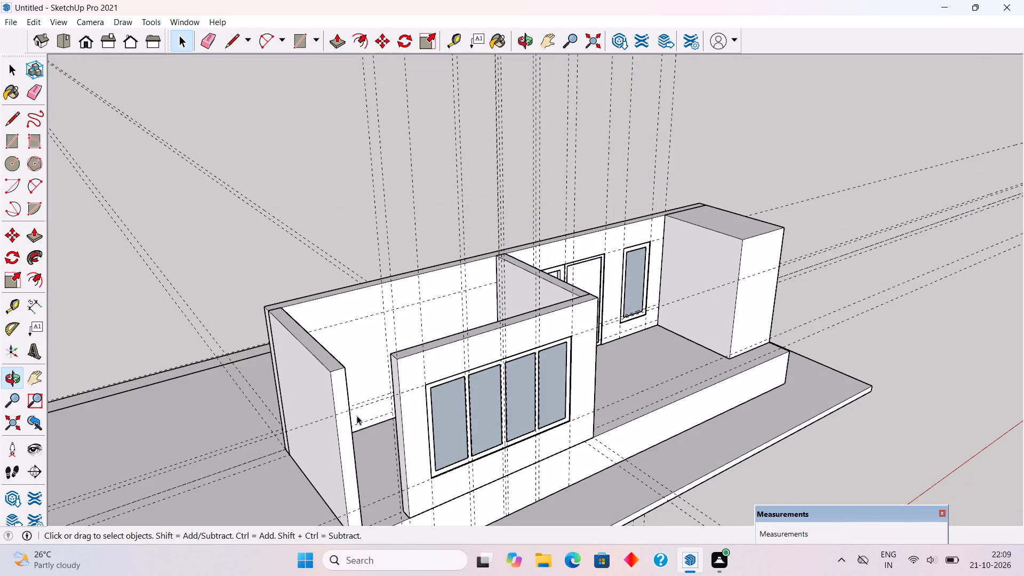
scroll(351, 398, "down", 5)
left_click(343, 430)
scroll(351, 477, "up", 13)
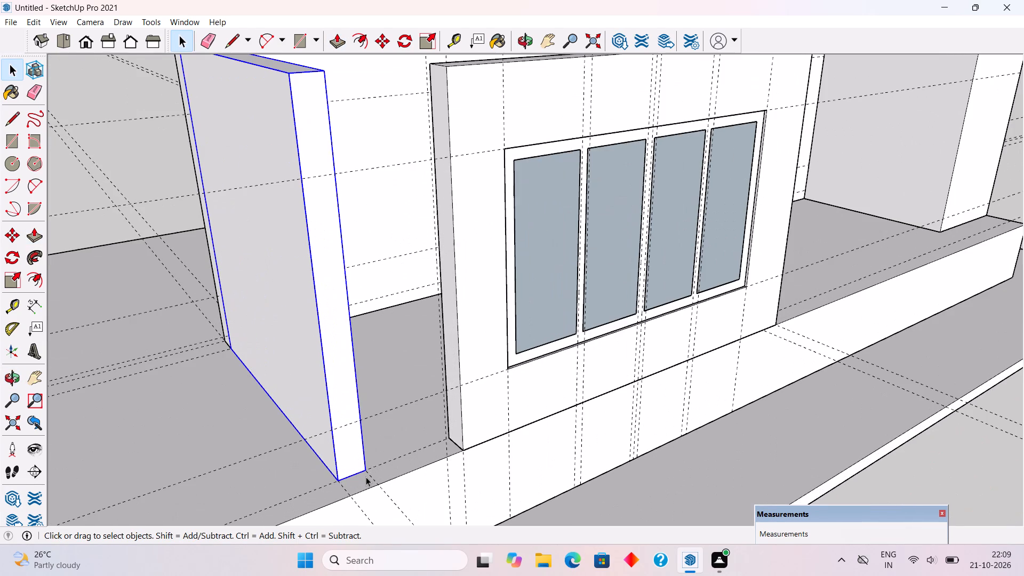
key("m")
left_click(343, 481)
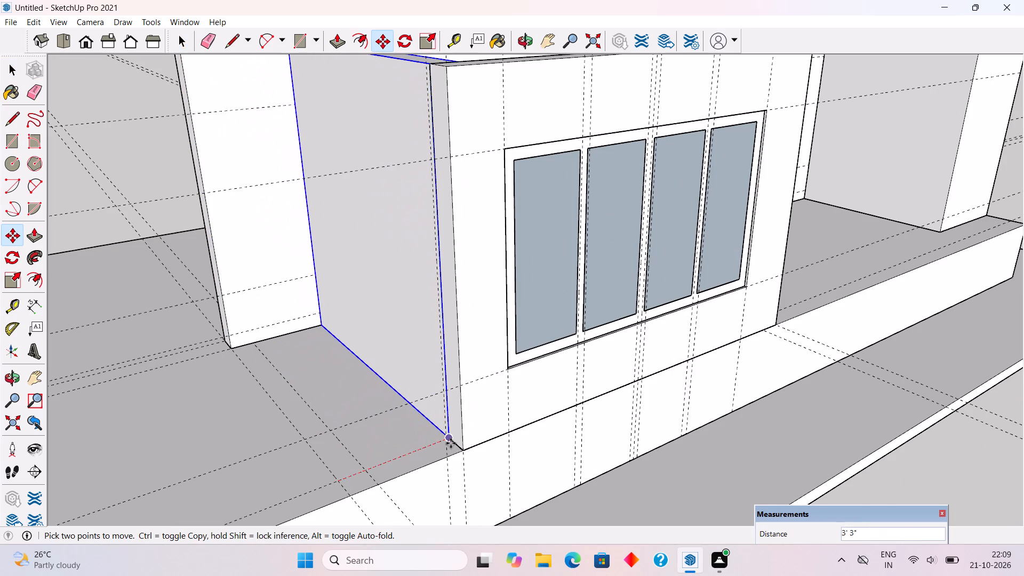
left_click(451, 443)
key("space")
scroll(450, 443, "down", 4)
scroll(450, 443, "up", 1)
scroll(444, 447, "down", 7)
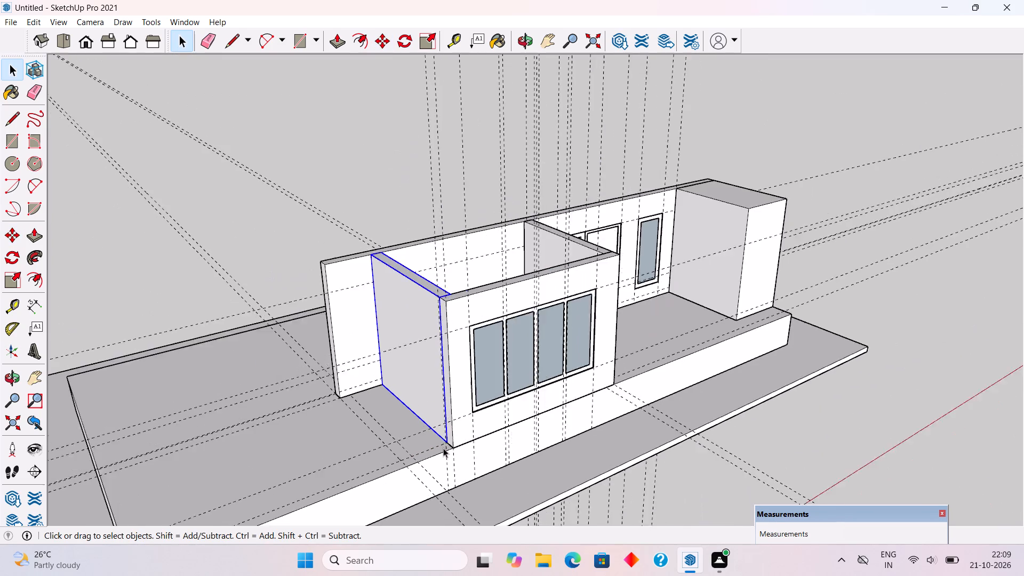
scroll(443, 448, "down", 2)
left_click(366, 232)
Examine the shortened room and the back wall section projecting past its side wall from several angles.
middle_click_drag(362, 349, 410, 273)
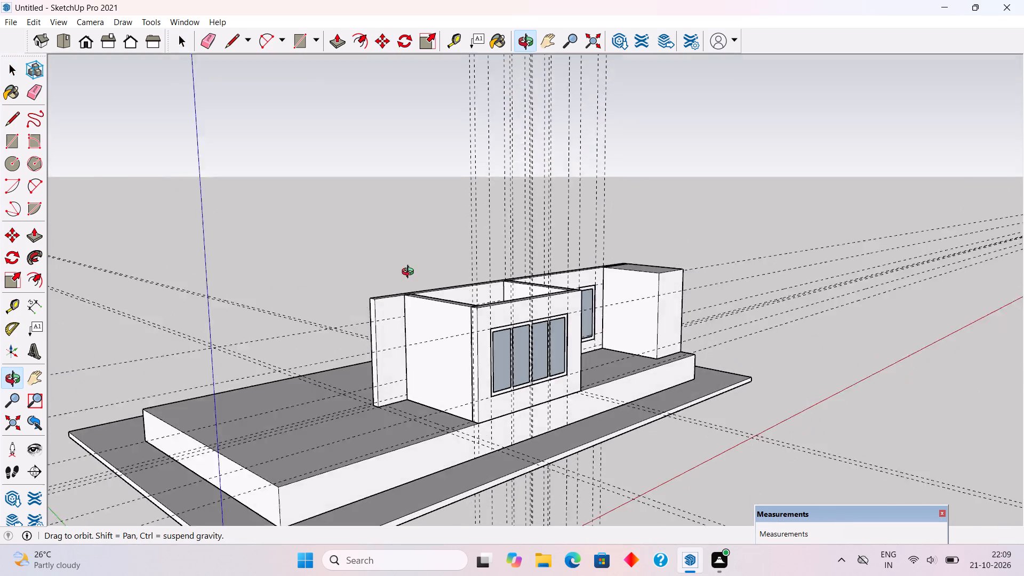
middle_click_drag(410, 273, 406, 286)
scroll(374, 369, "up", 3)
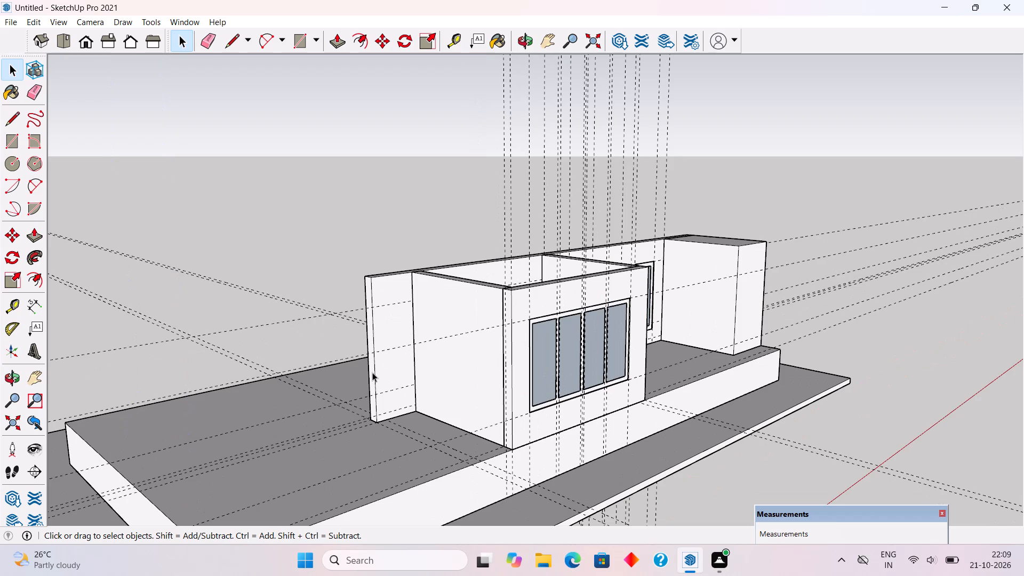
double_click(372, 372)
left_click(320, 274)
middle_click_drag(327, 327, 210, 291)
scroll(210, 292, "down", 2)
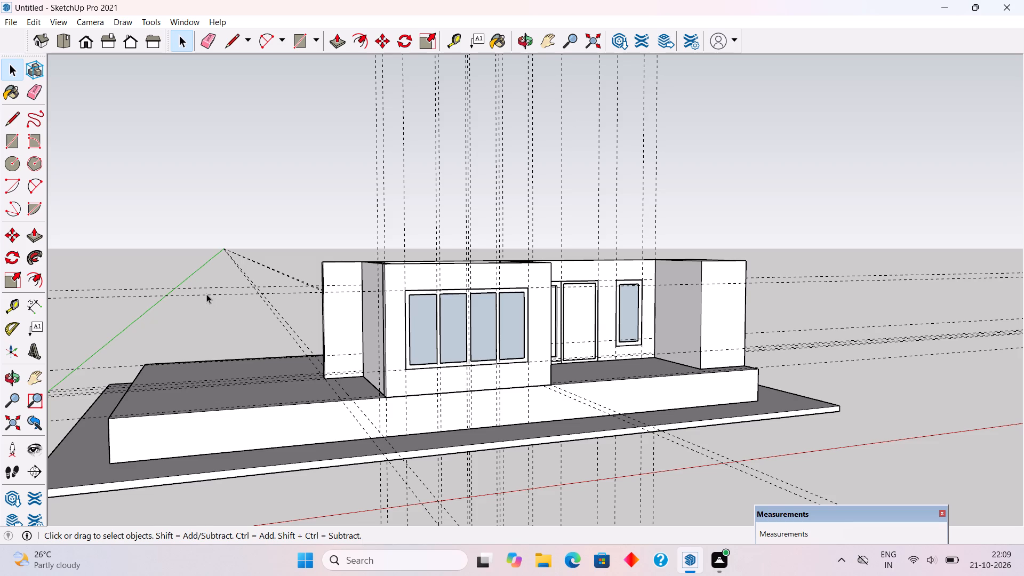
middle_click_drag(206, 294, 303, 299)
scroll(356, 318, "up", 6)
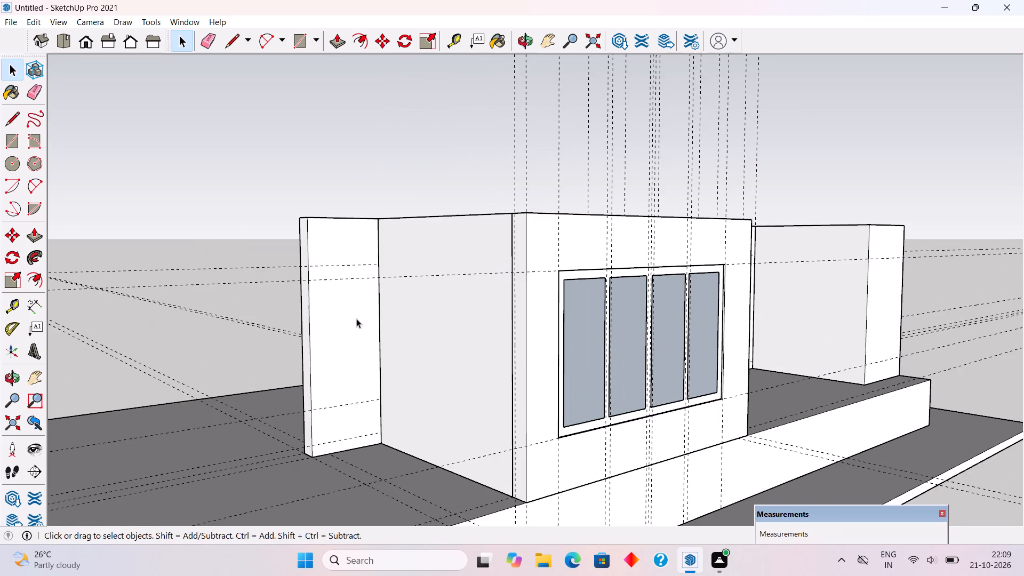
middle_click_drag(322, 322, 309, 318)
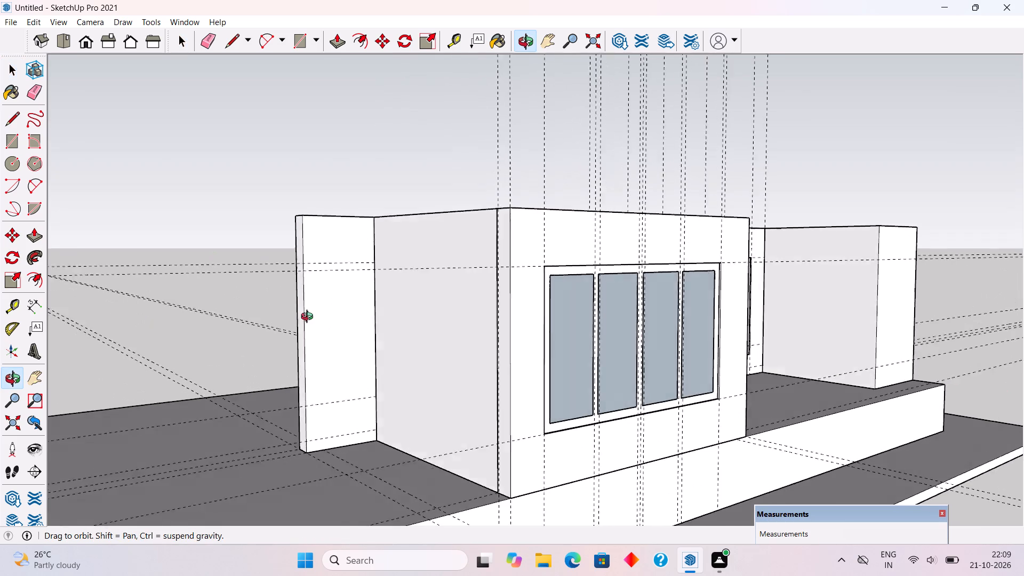
middle_click_drag(309, 318, 215, 332)
middle_click_drag(328, 390, 289, 359)
scroll(322, 403, "up", 4)
scroll(379, 345, "up", 1)
middle_click_drag(383, 334, 413, 329)
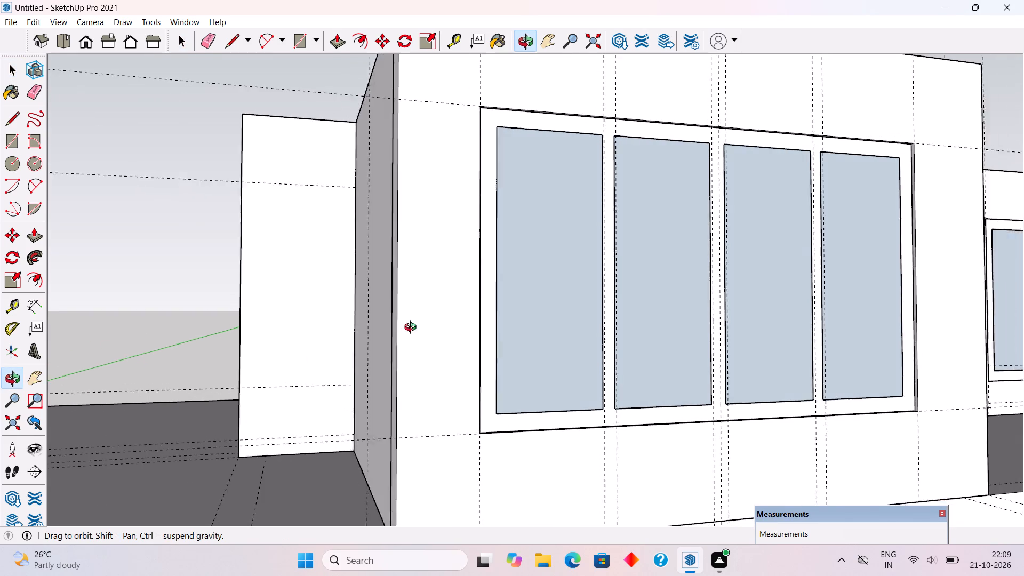
middle_click_drag(413, 329, 419, 331)
scroll(409, 347, "down", 4)
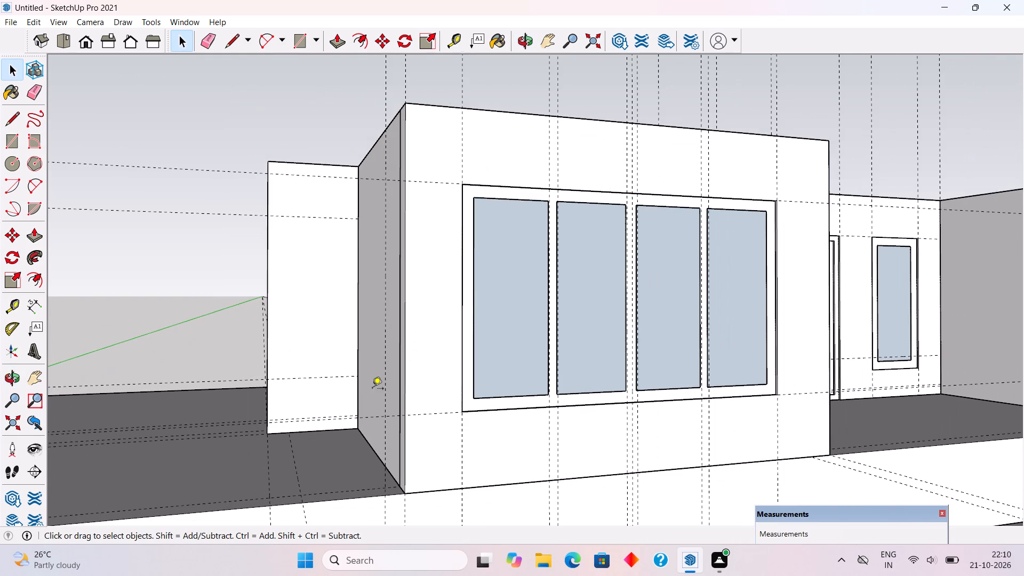
Measure the height from the projecting back wall's base edge up to the existing lower horizontal guide.
key("t")
left_click(315, 431)
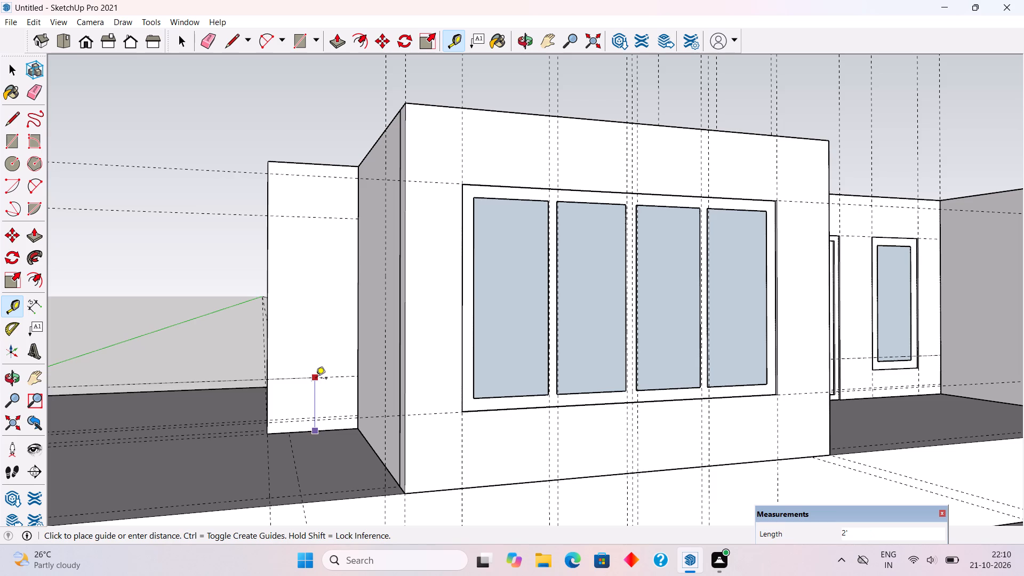
key("space")
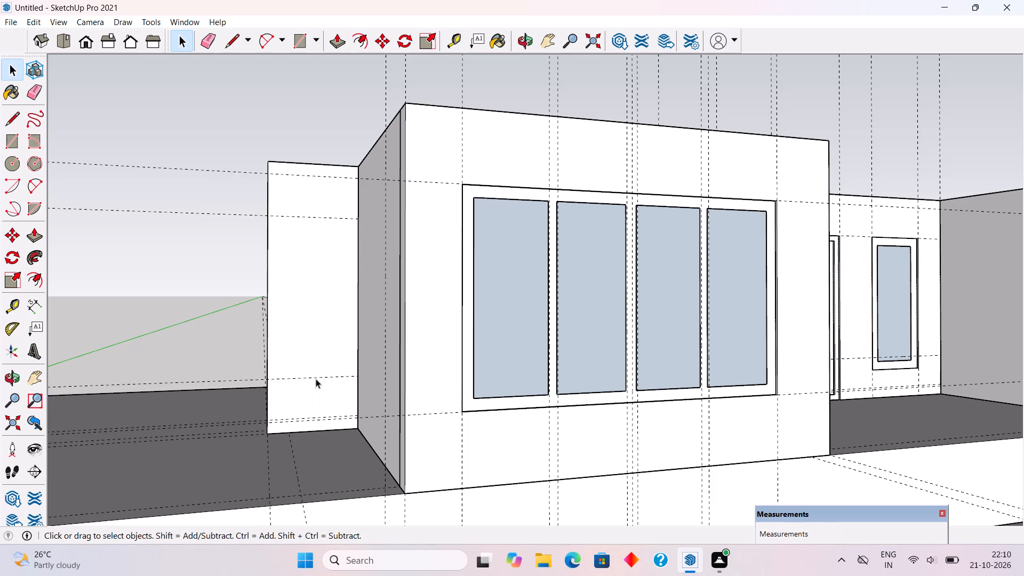
Place a vertical guide on the projecting back wall, 1' from the corner with the side wall.
key("t")
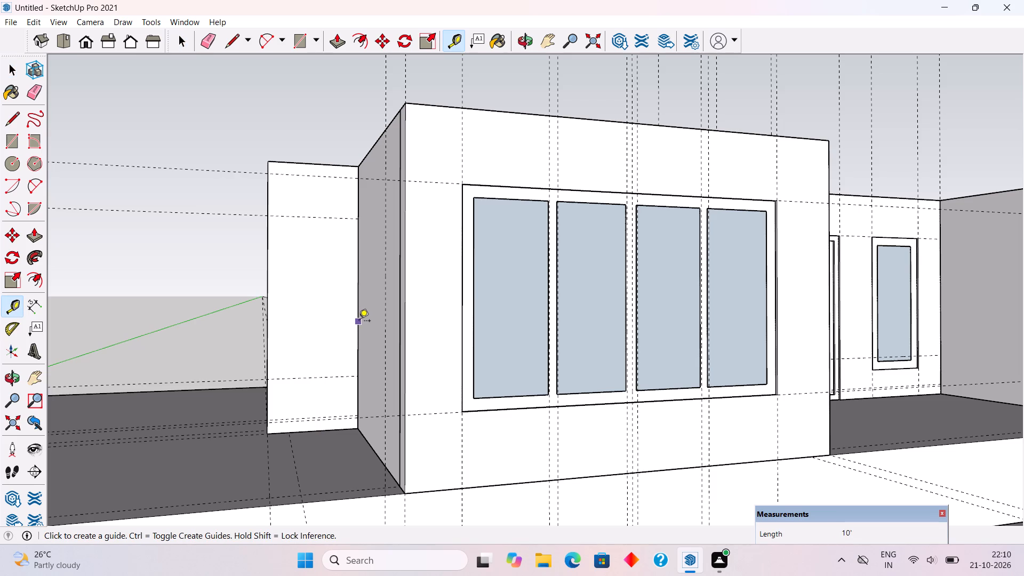
left_click(359, 322)
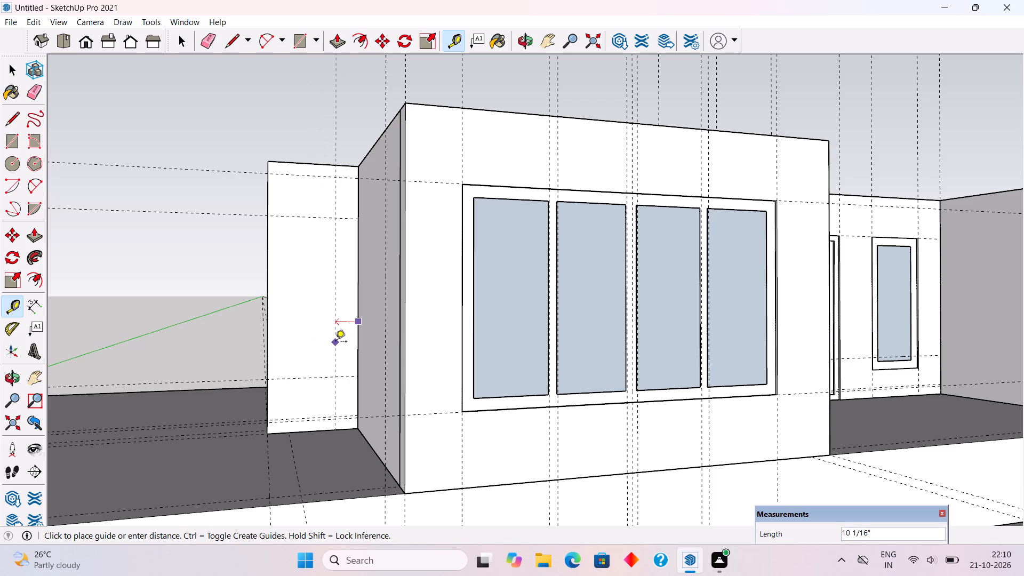
type("1'")
key("Return")
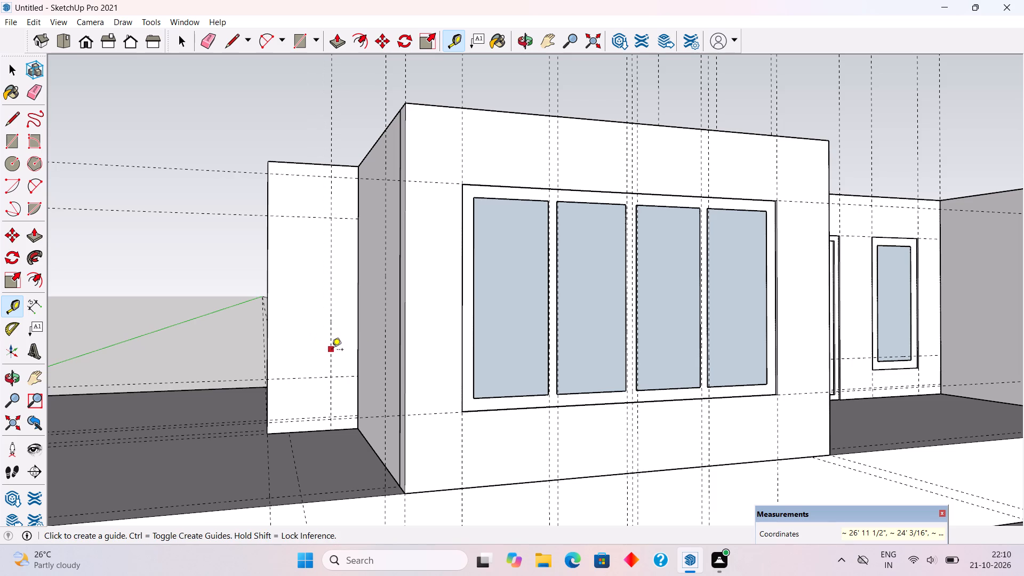
Place a second vertical guide 3' outward from the existing 1' guide on the projecting back wall.
left_click(332, 350)
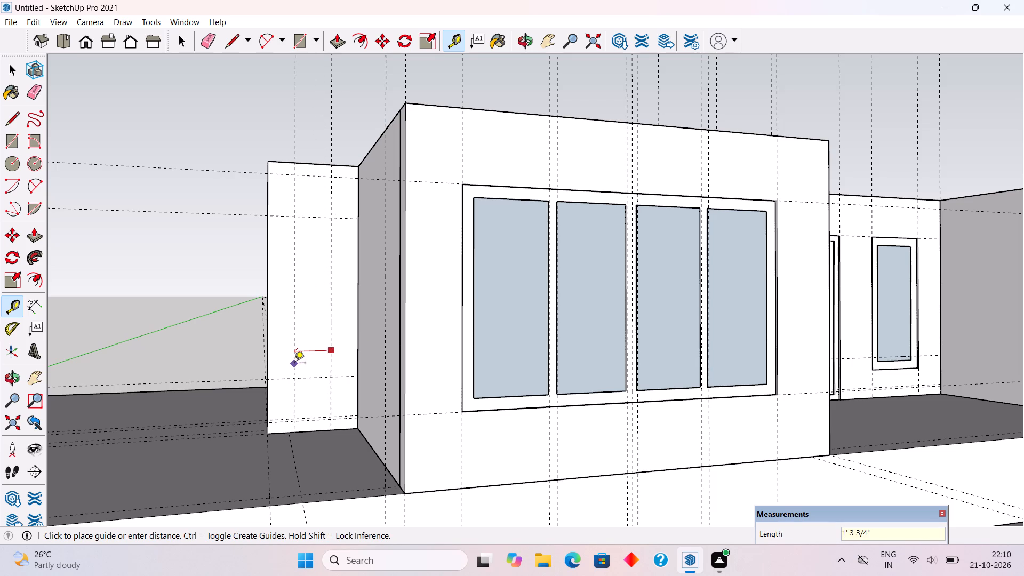
key("3")
key("apostrophe")
key("Return")
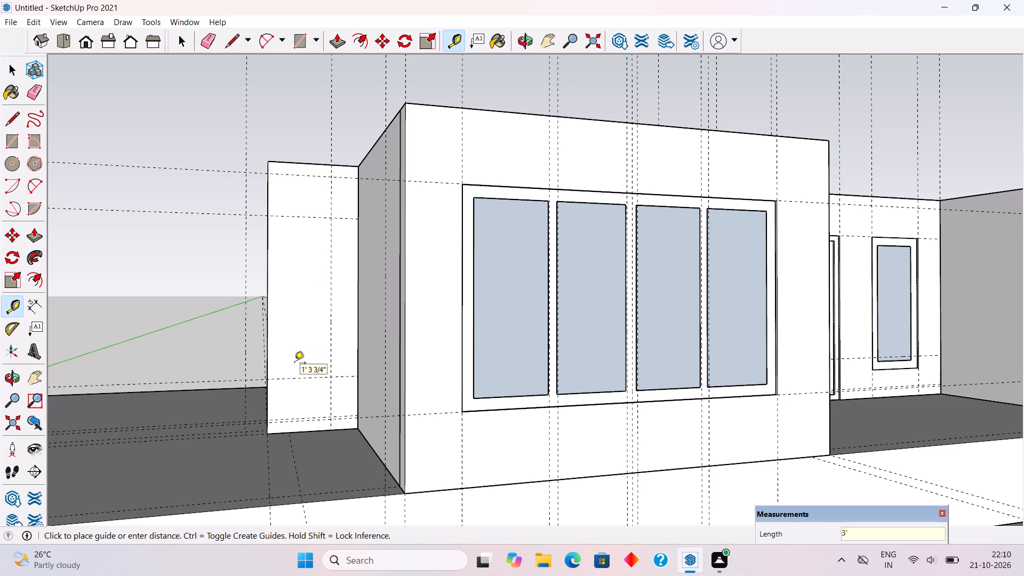
Extend the projecting back wall's end face 9" outward to meet the 3' guide.
key("space")
middle_click_drag(258, 359, 444, 358)
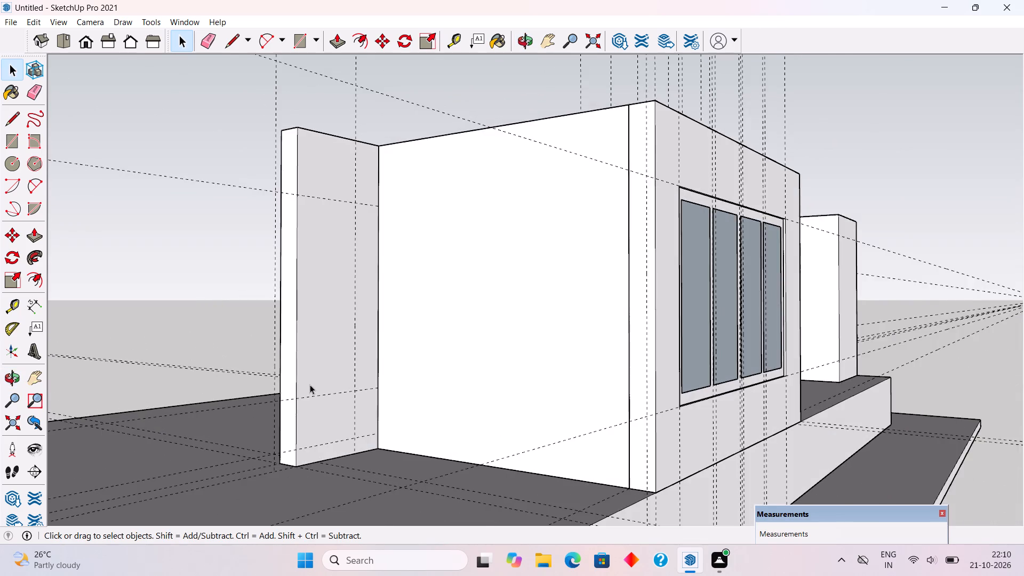
scroll(270, 382, "up", 4)
triple_click(318, 371)
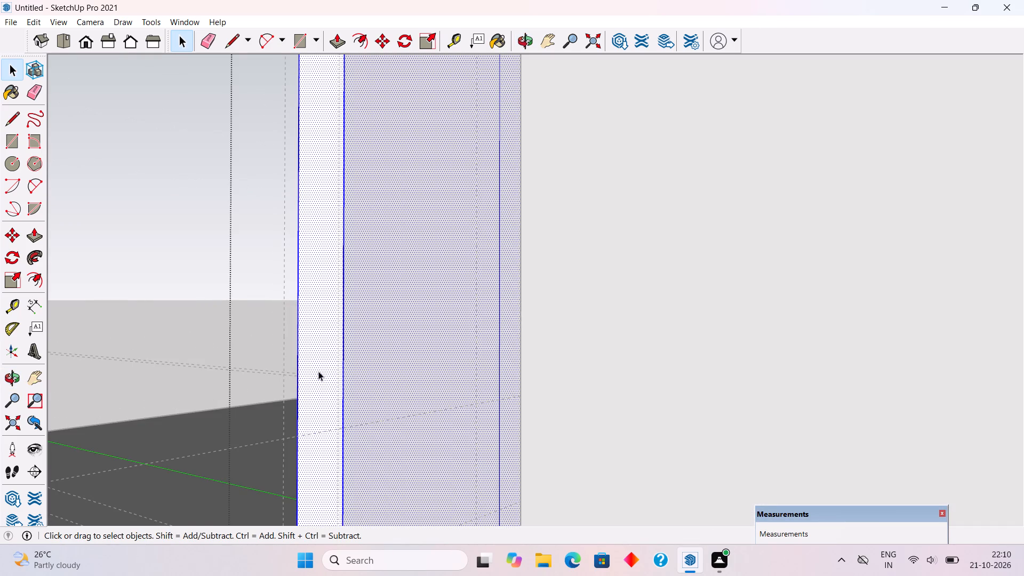
key("p")
left_click(318, 371)
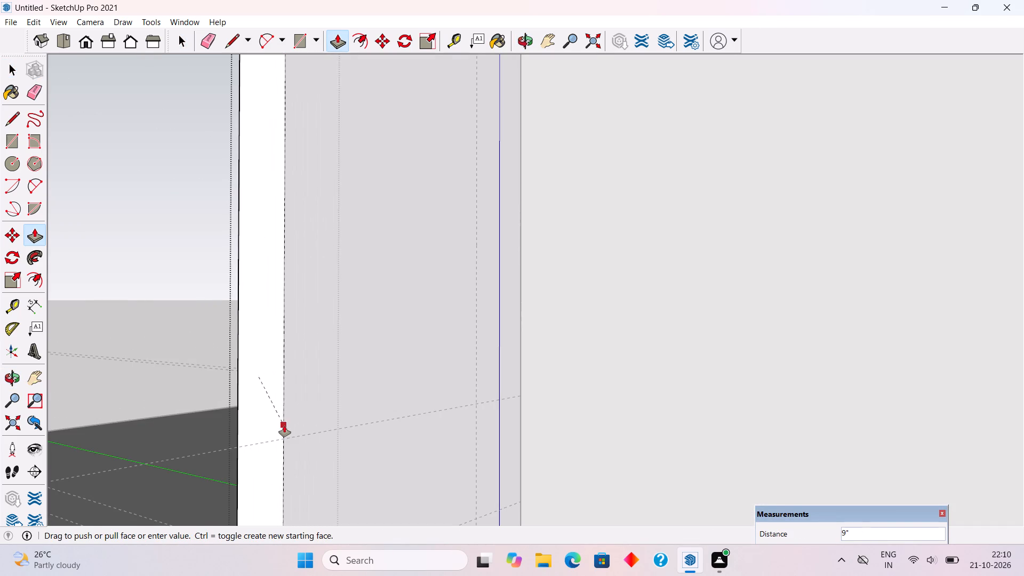
left_click(284, 426)
Extend the back wall's end face a further 1' past the guide.
left_click(281, 404)
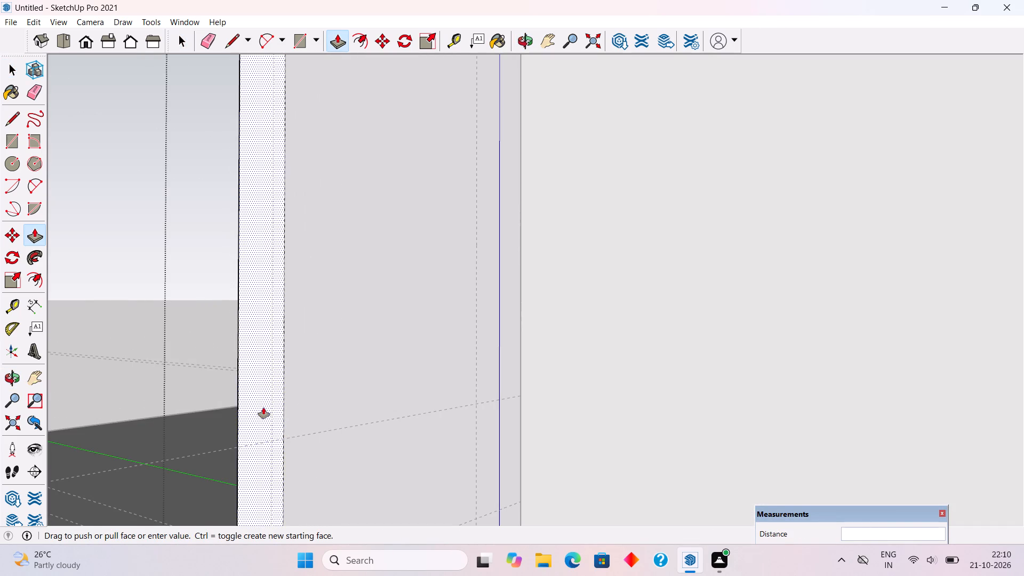
type("1'")
key("Return")
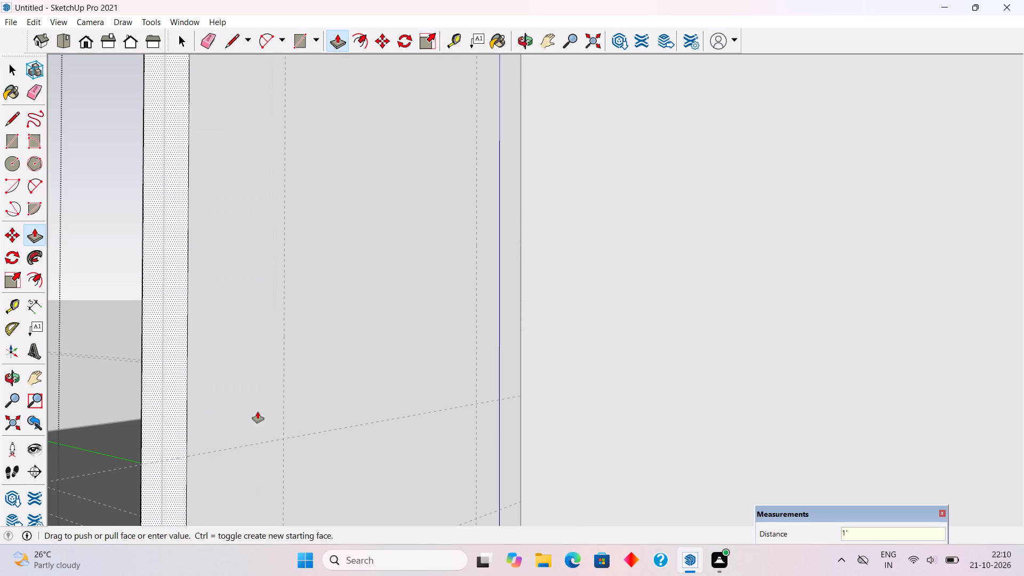
key("space")
scroll(258, 412, "down", 17)
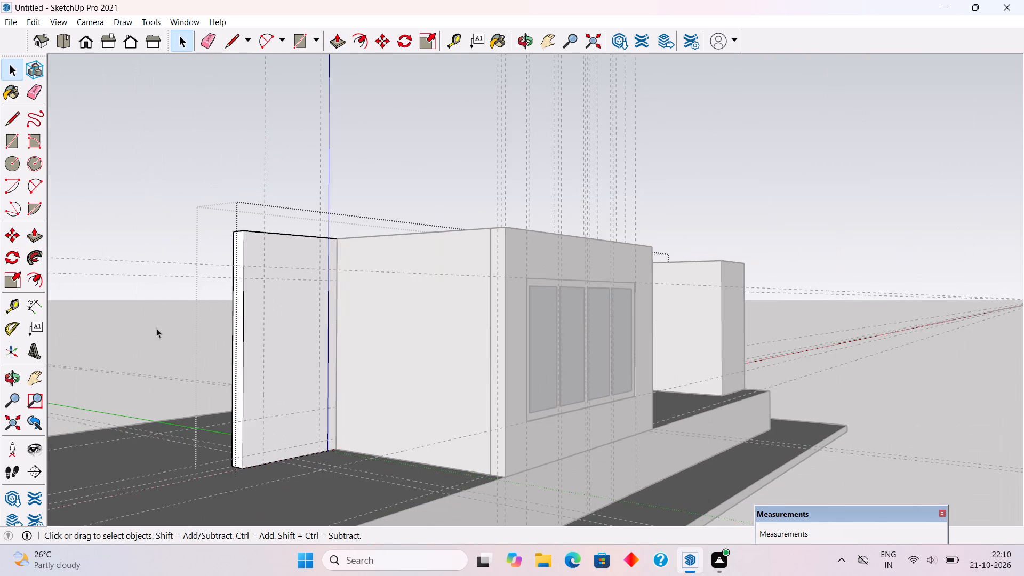
left_click(252, 107)
Measure the overall width of the small framed window beside the door.
middle_click_drag(323, 202, 189, 220)
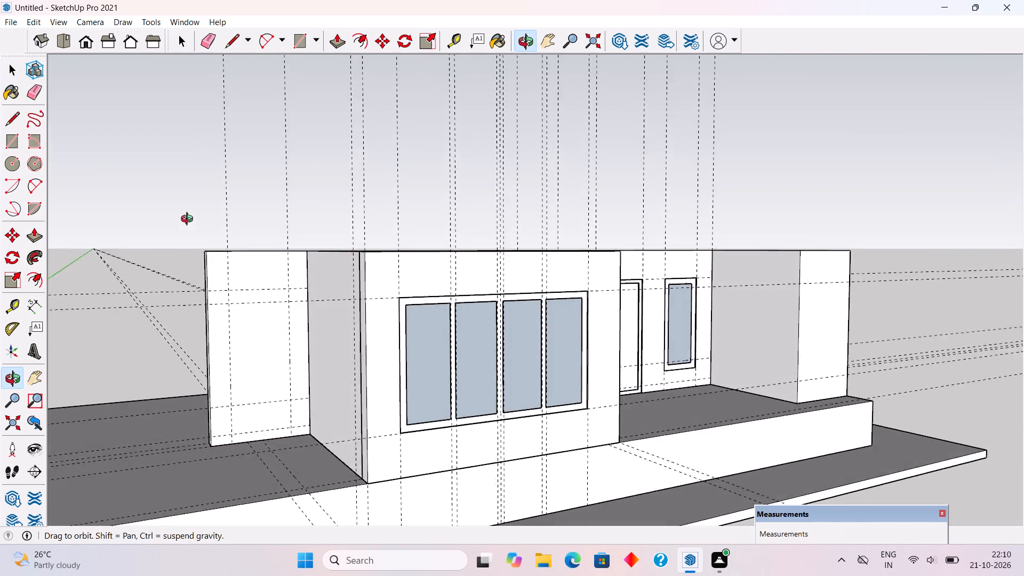
middle_click_drag(189, 220, 156, 215)
middle_click_drag(422, 324, 372, 315)
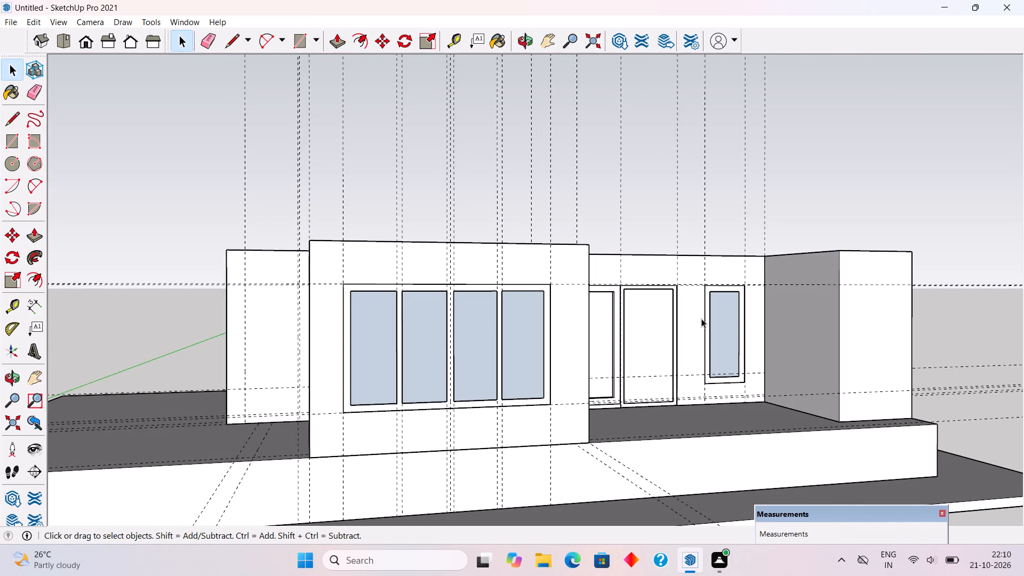
scroll(753, 337, "up", 5)
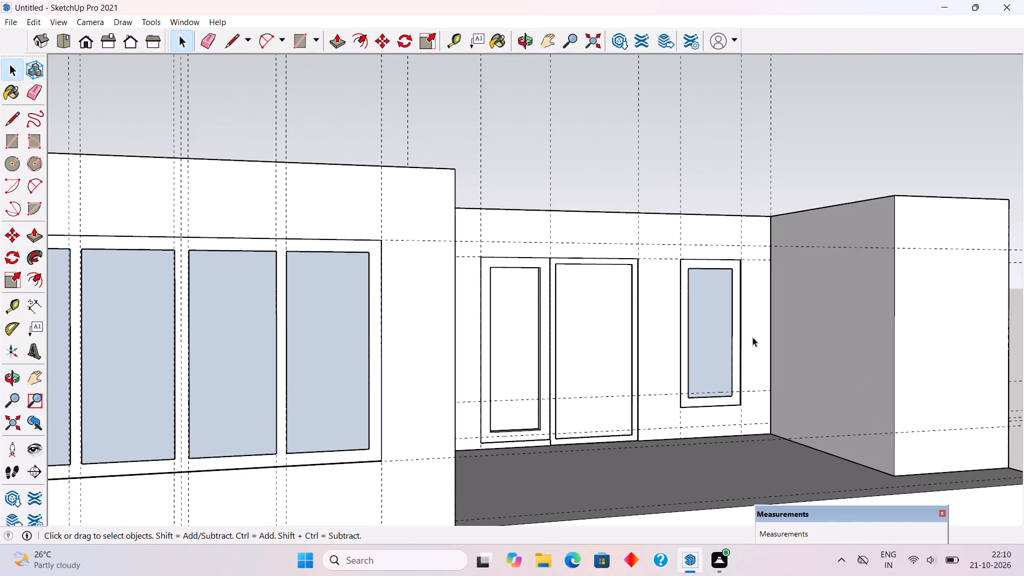
key("t")
left_click(742, 346)
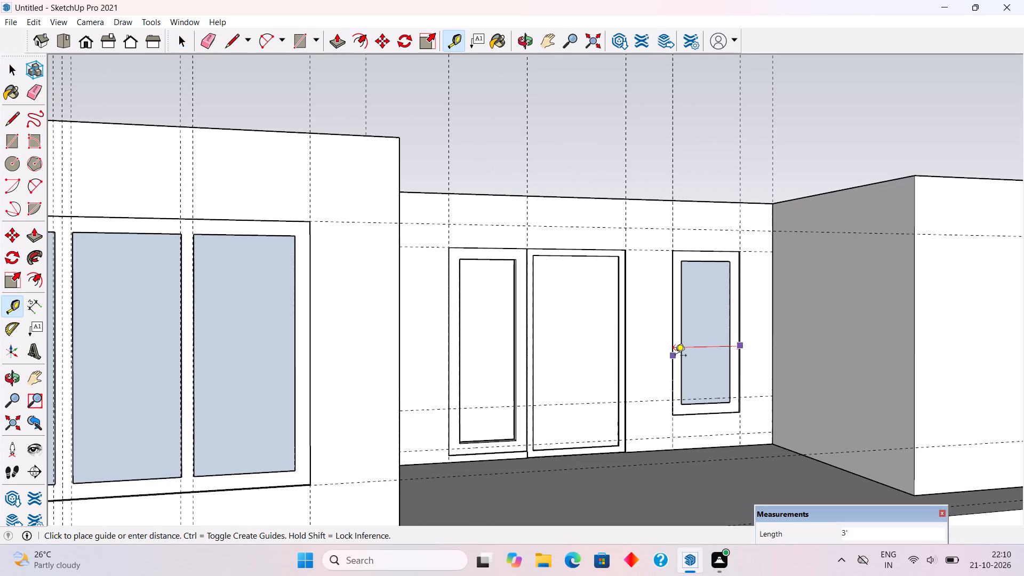
key("space")
Draw a 3' by 6' window rectangle between the guides on the projecting back wall face.
scroll(675, 356, "down", 10)
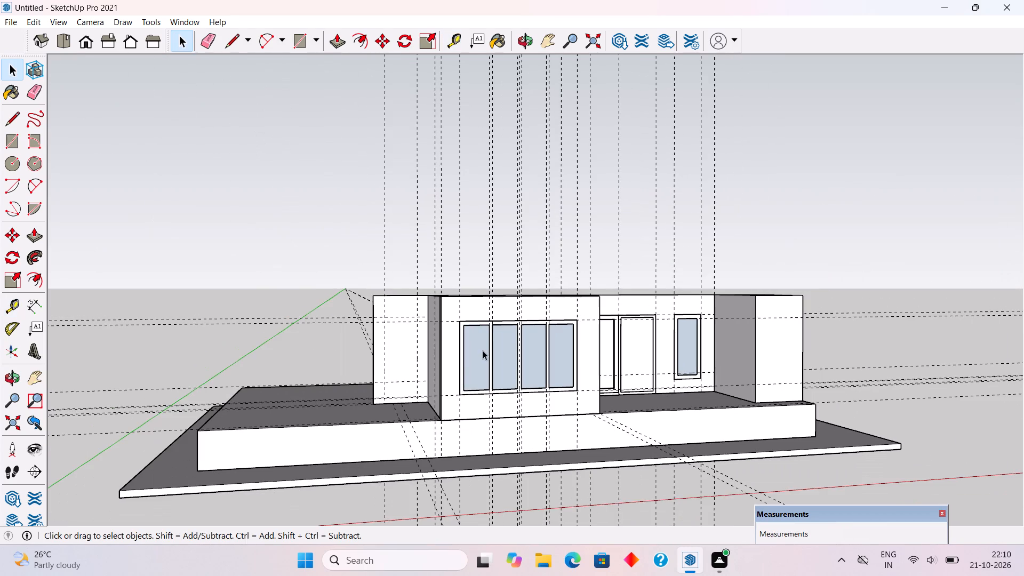
scroll(438, 364, "up", 8)
triple_click(397, 364)
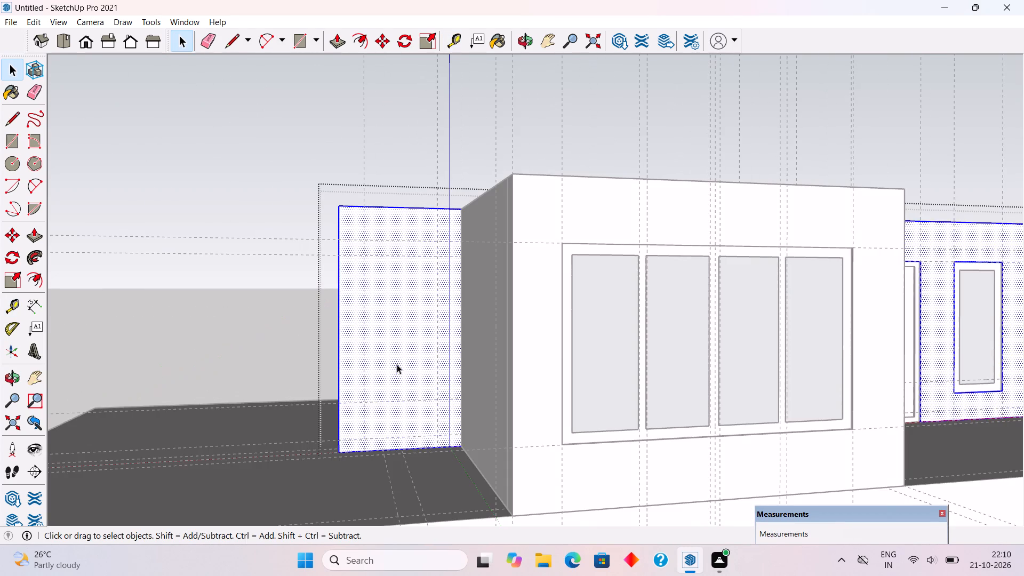
scroll(408, 299, "up", 4)
middle_click_drag(397, 267, 393, 249)
key("r")
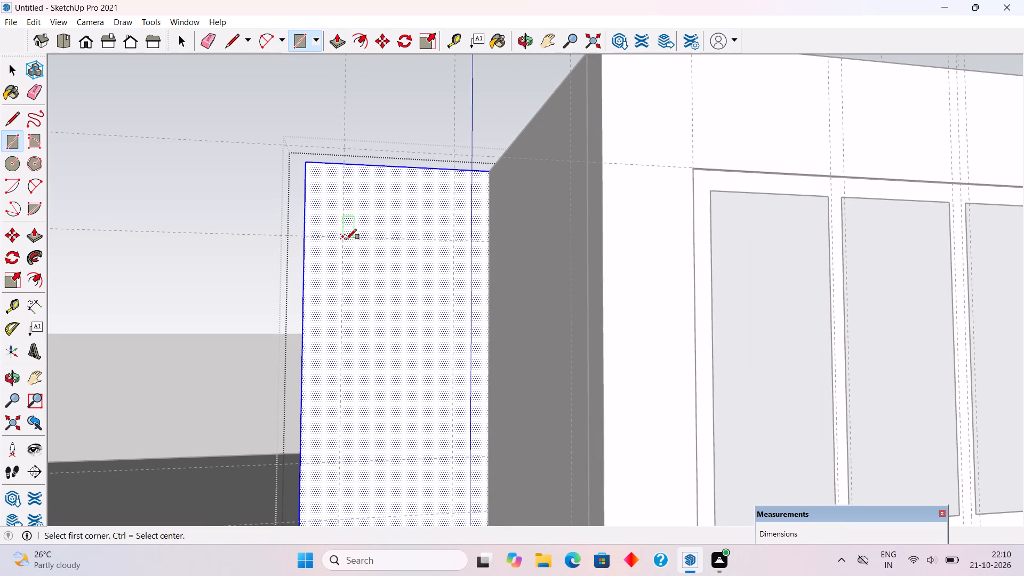
left_click(346, 239)
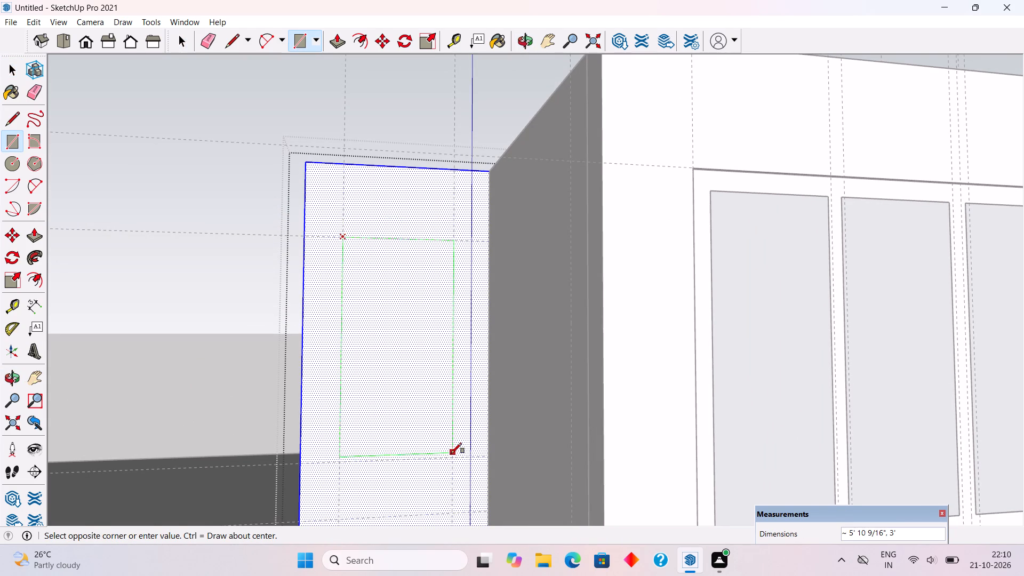
left_click(454, 459)
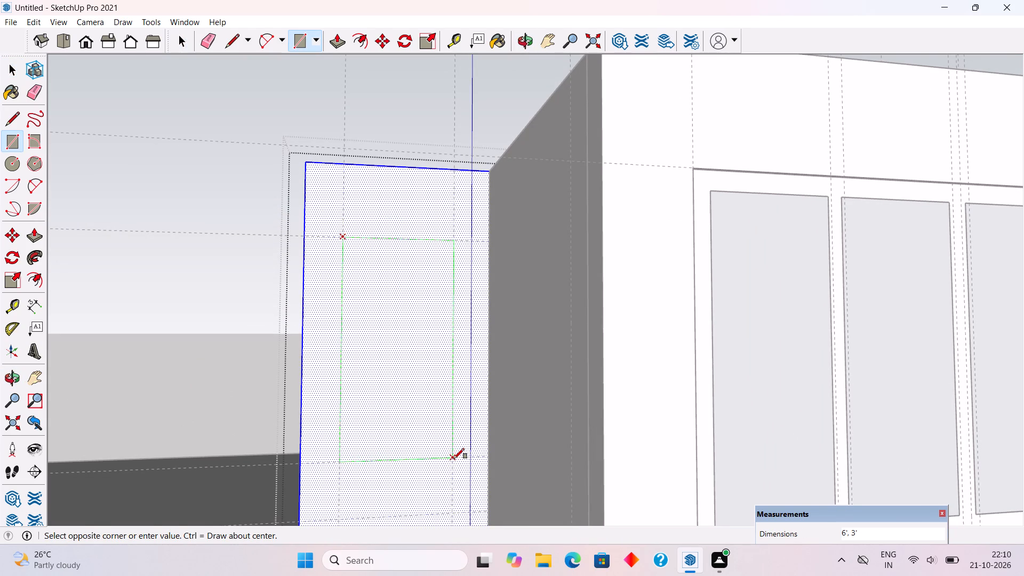
Push the window rectangle through the projecting back wall to cut an open window hole.
key("p")
left_click_drag(421, 423, 415, 343)
key("space")
scroll(415, 338, "down", 5)
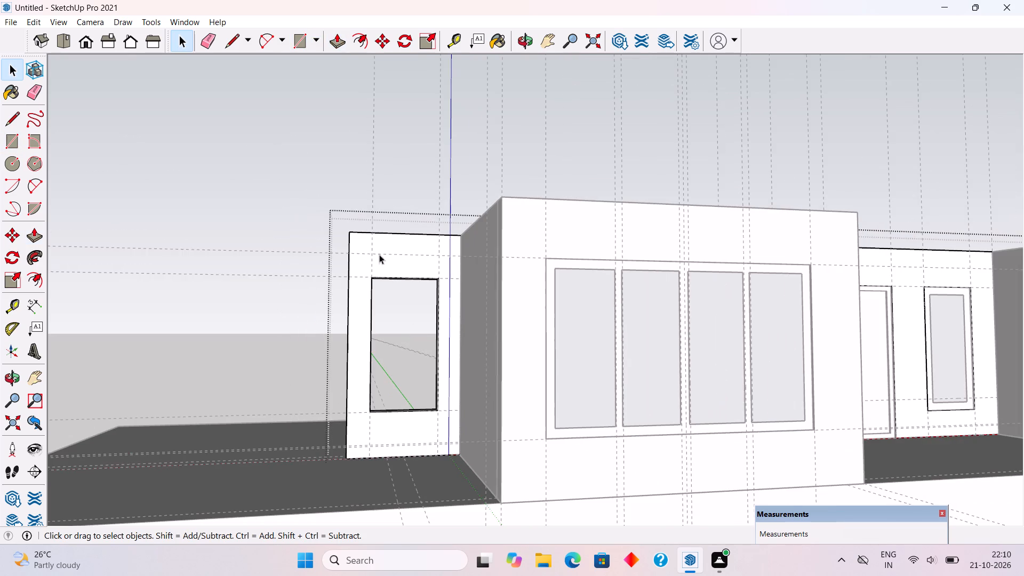
left_click(291, 165)
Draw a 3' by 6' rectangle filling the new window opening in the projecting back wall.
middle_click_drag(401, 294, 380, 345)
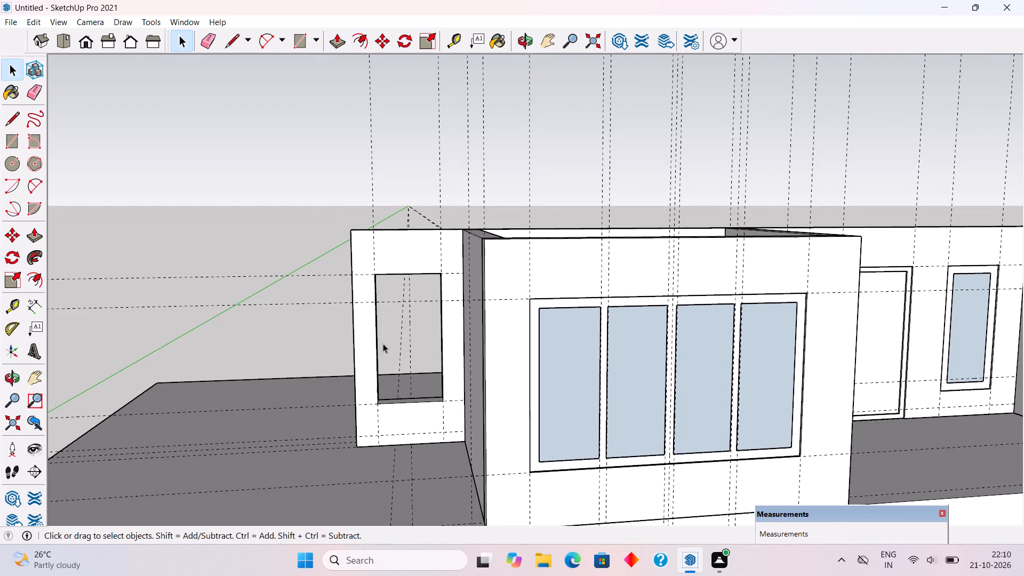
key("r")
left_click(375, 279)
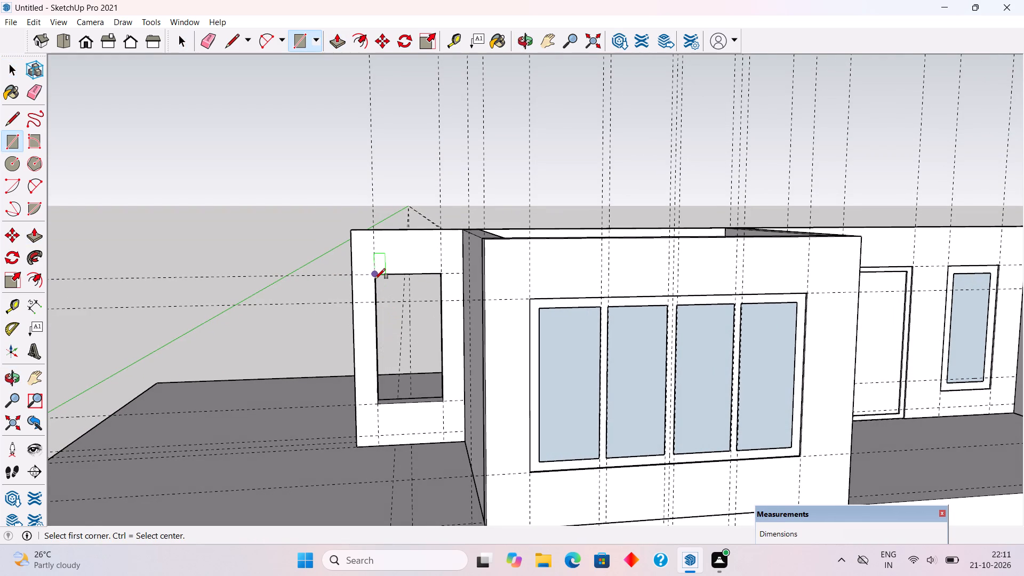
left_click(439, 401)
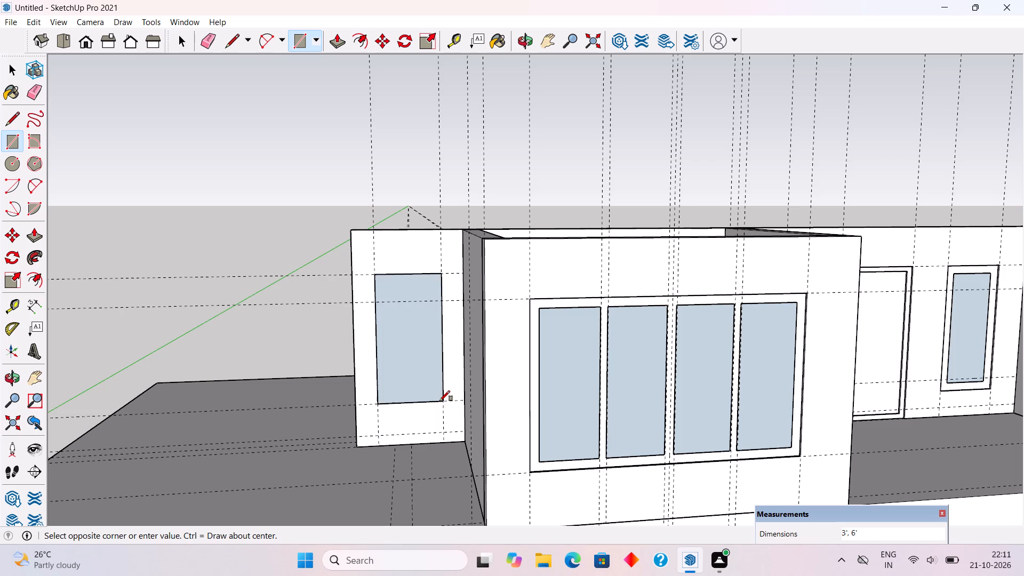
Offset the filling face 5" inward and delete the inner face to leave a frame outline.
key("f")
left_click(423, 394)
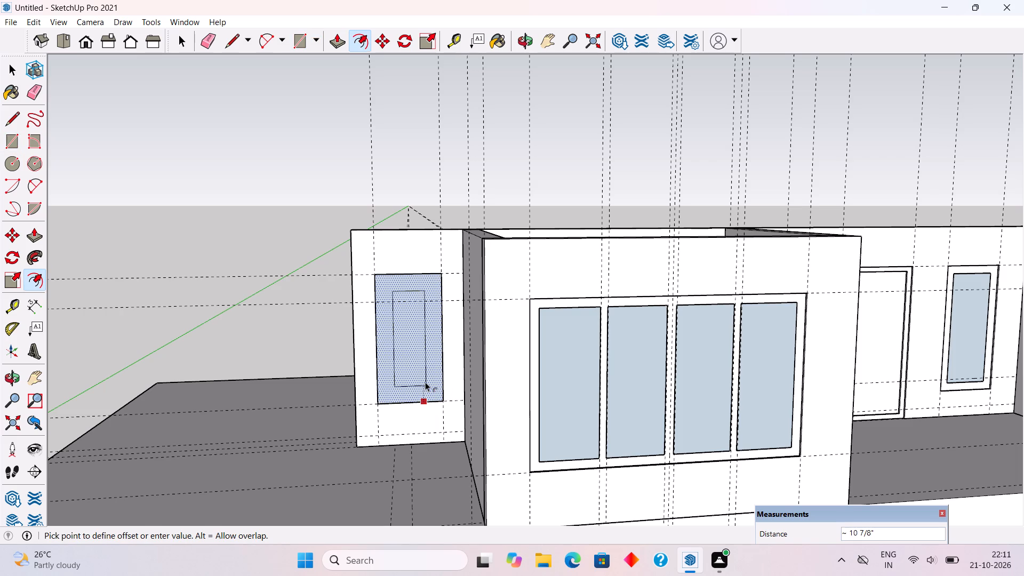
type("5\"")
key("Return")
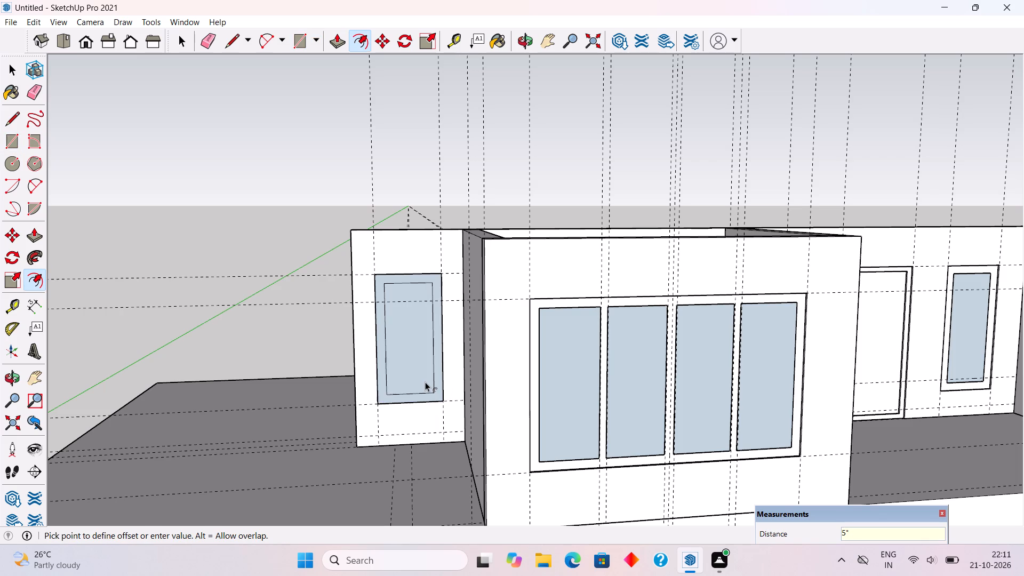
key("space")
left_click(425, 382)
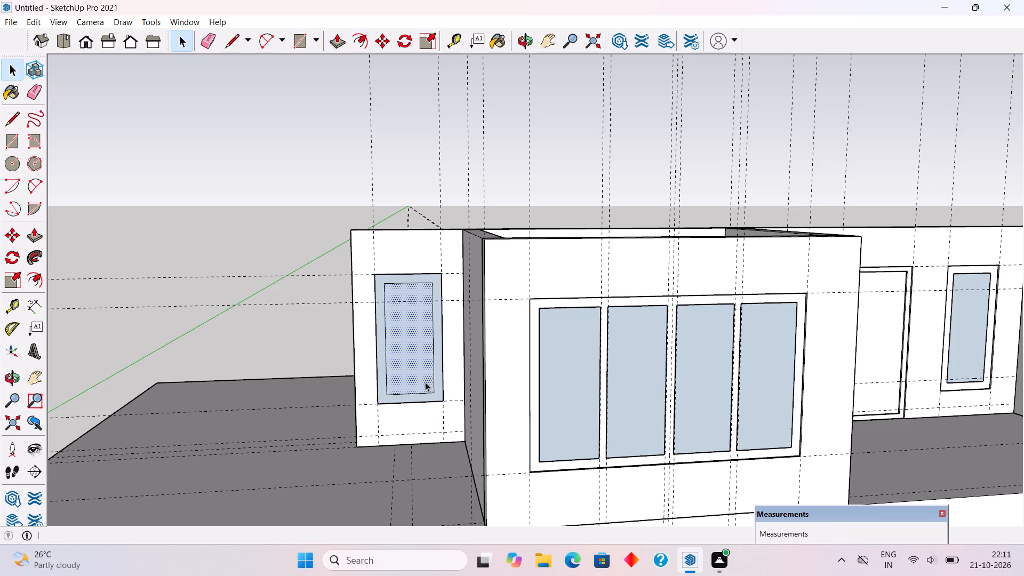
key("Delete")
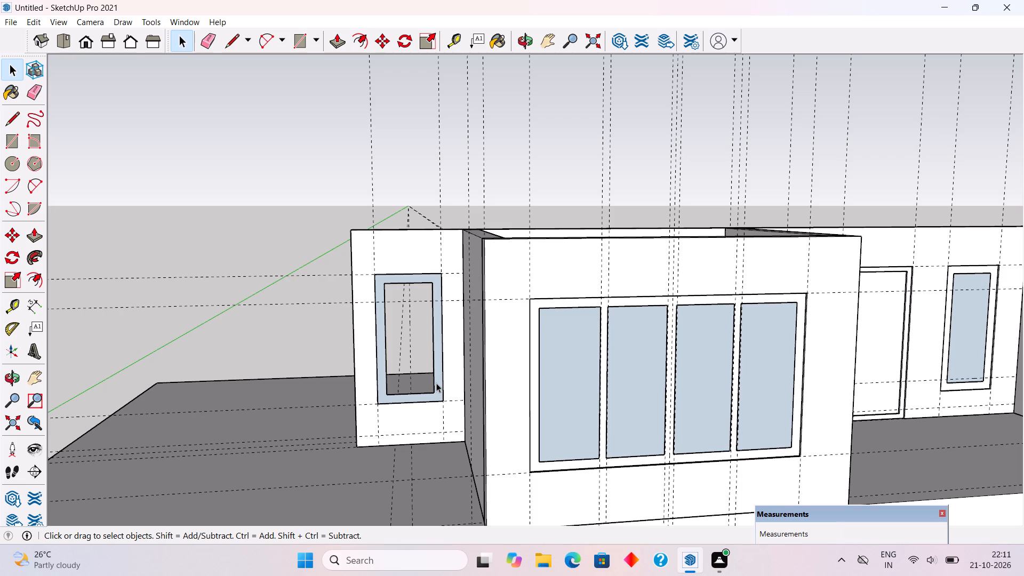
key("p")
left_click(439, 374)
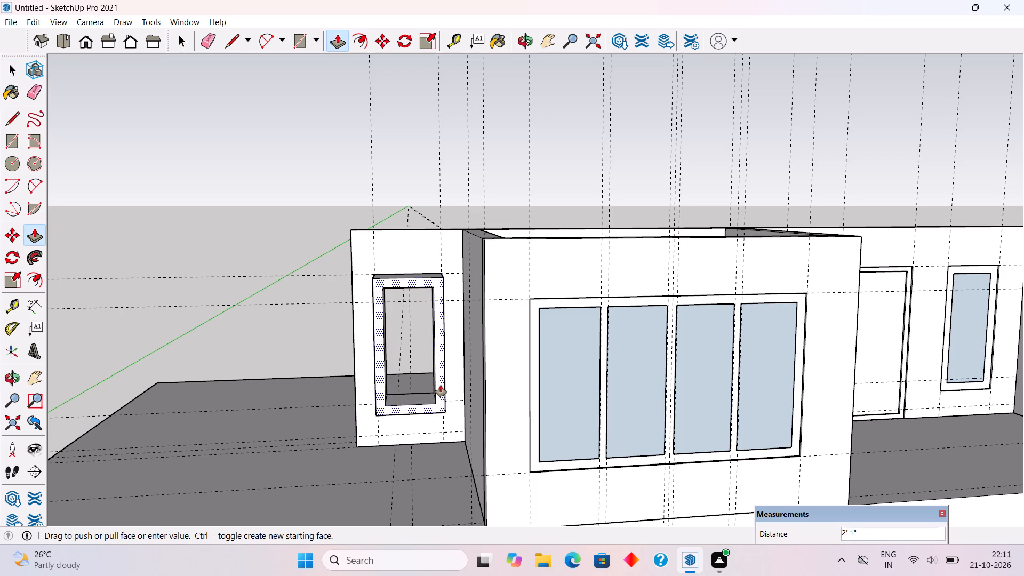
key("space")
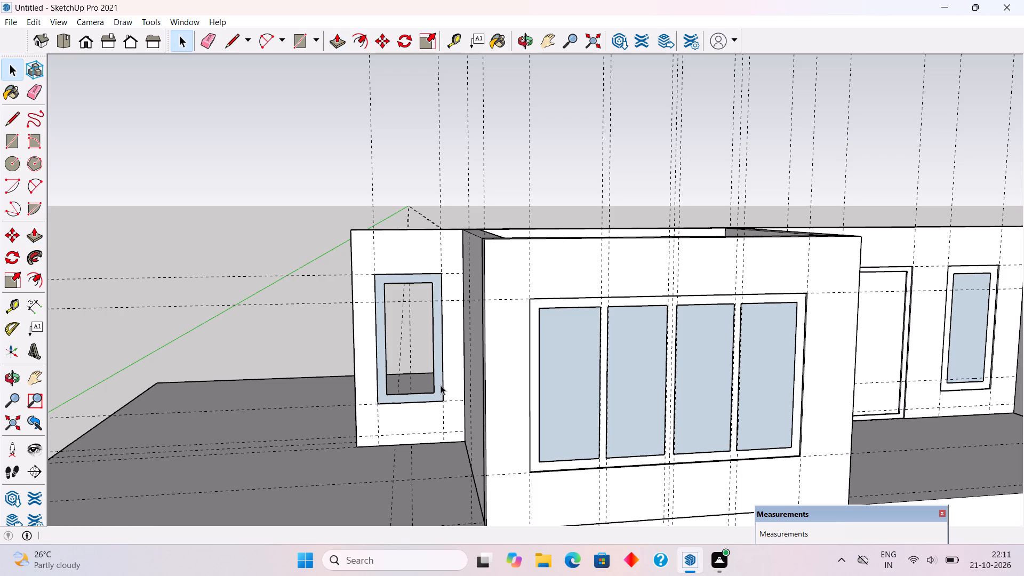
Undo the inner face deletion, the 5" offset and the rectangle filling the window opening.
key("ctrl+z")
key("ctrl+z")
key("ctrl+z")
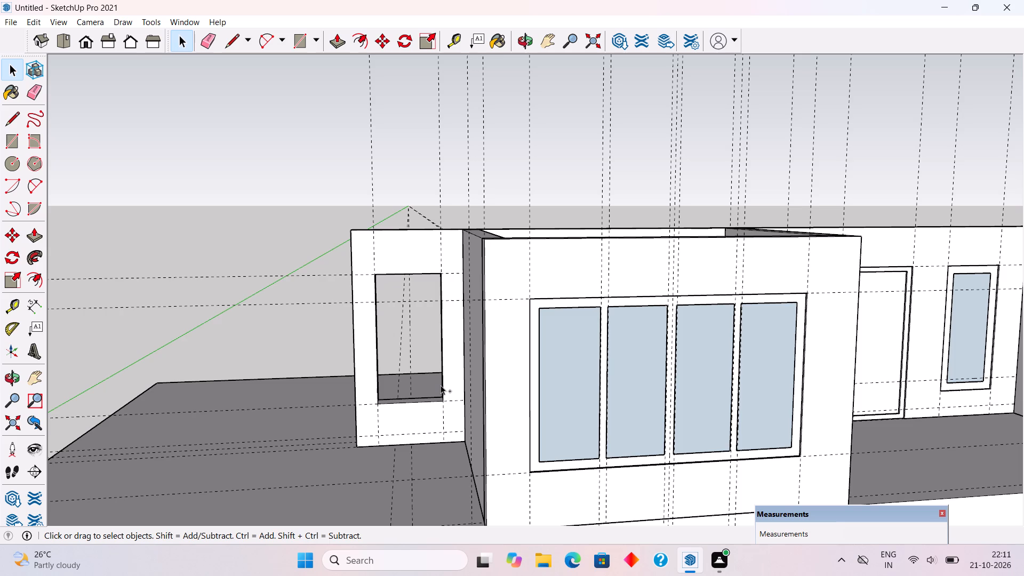
Place a horizontal guide along the bottom edge of the small framed window beside the door.
scroll(441, 385, "down", 6)
scroll(769, 407, "up", 6)
key("t")
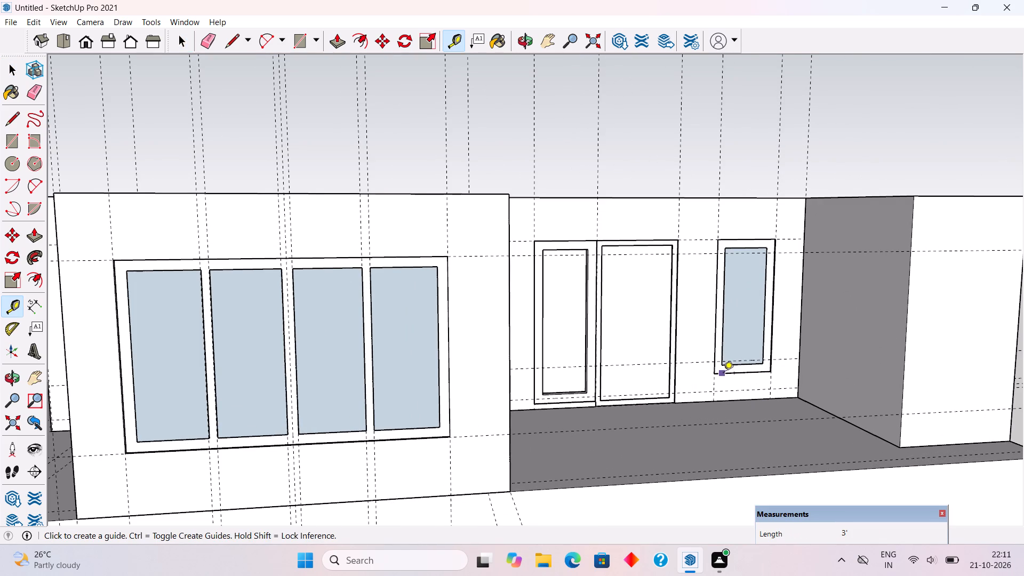
double_click(730, 374)
scroll(730, 374, "down", 6)
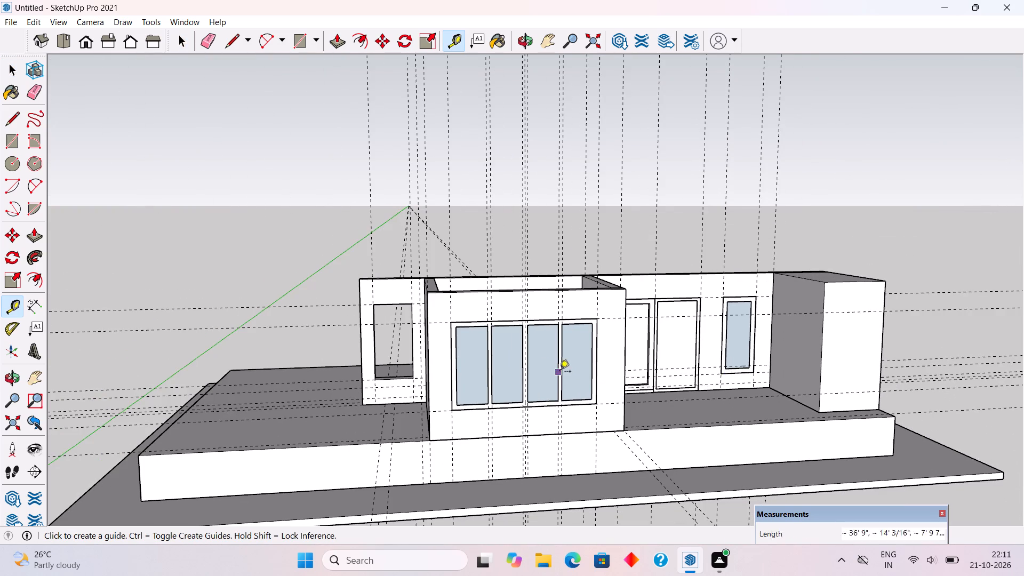
scroll(425, 381, "up", 5)
key("space")
Lower the sill of the projecting back wall's window opening to the new horizontal guide.
scroll(386, 371, "up", 1)
middle_click_drag(386, 371, 385, 395)
scroll(385, 395, "up", 2)
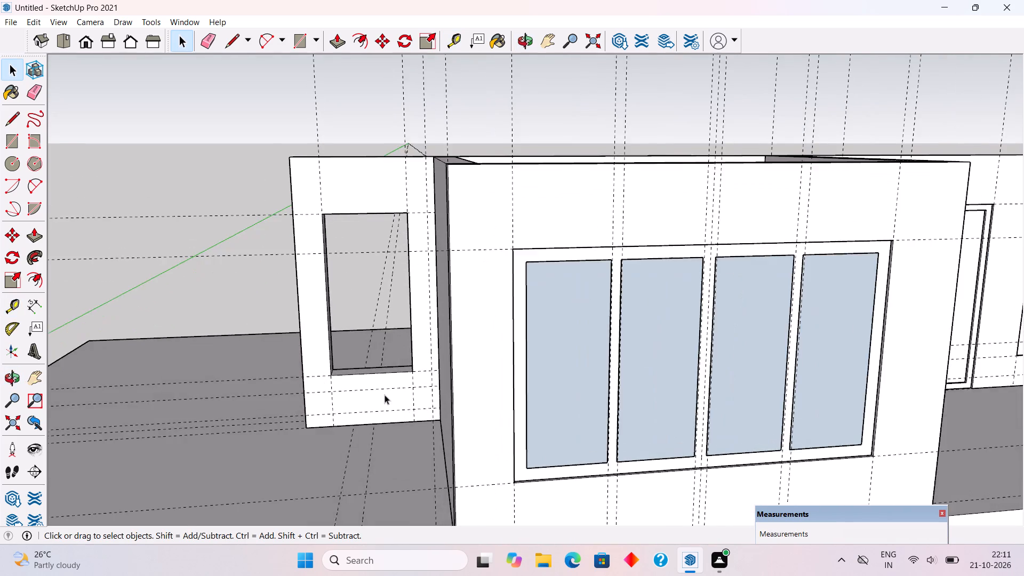
scroll(385, 395, "up", 1)
double_click(385, 395)
left_click(385, 395)
key("p")
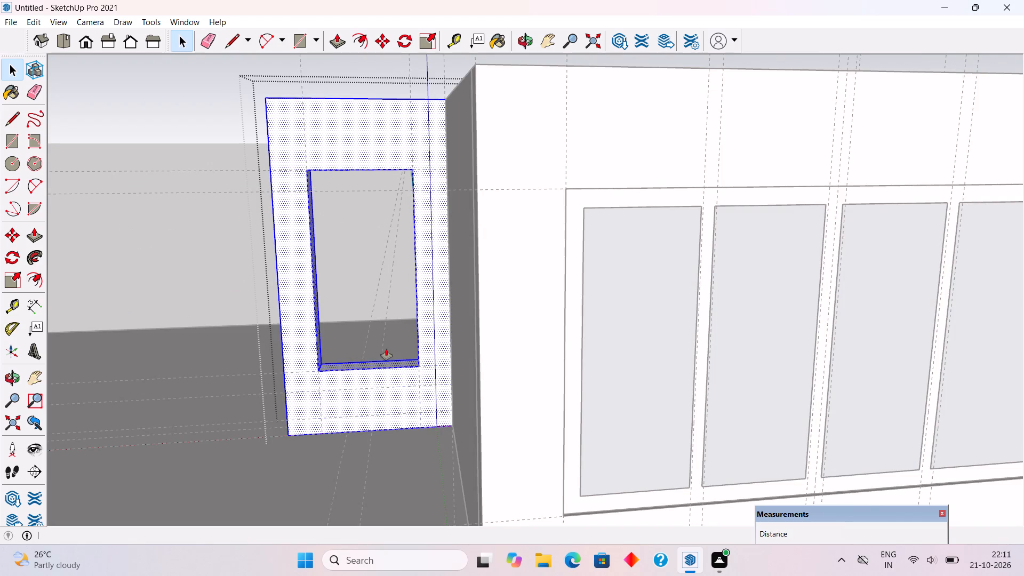
left_click(390, 363)
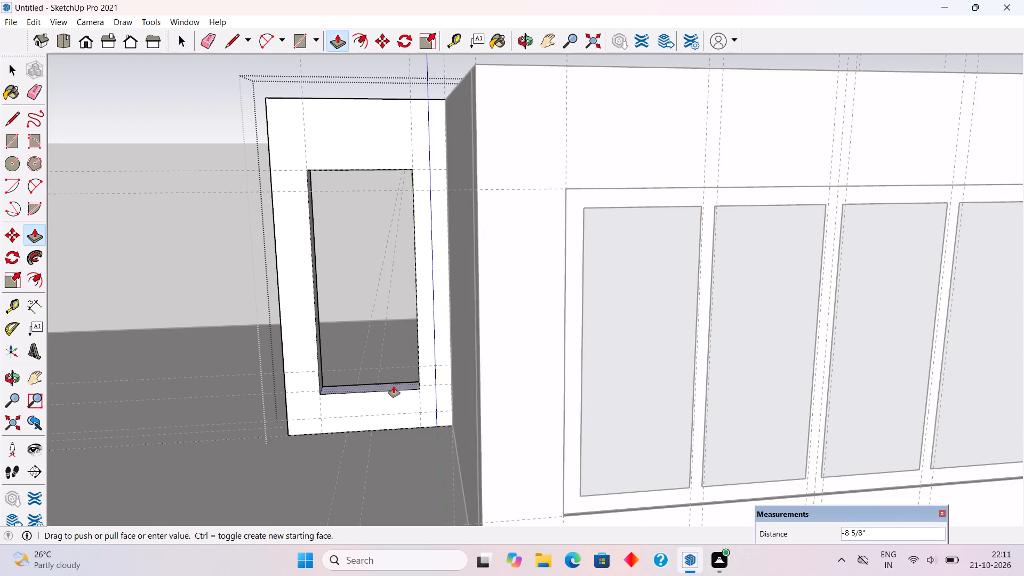
left_click(405, 388)
key("space")
scroll(406, 388, "down", 6)
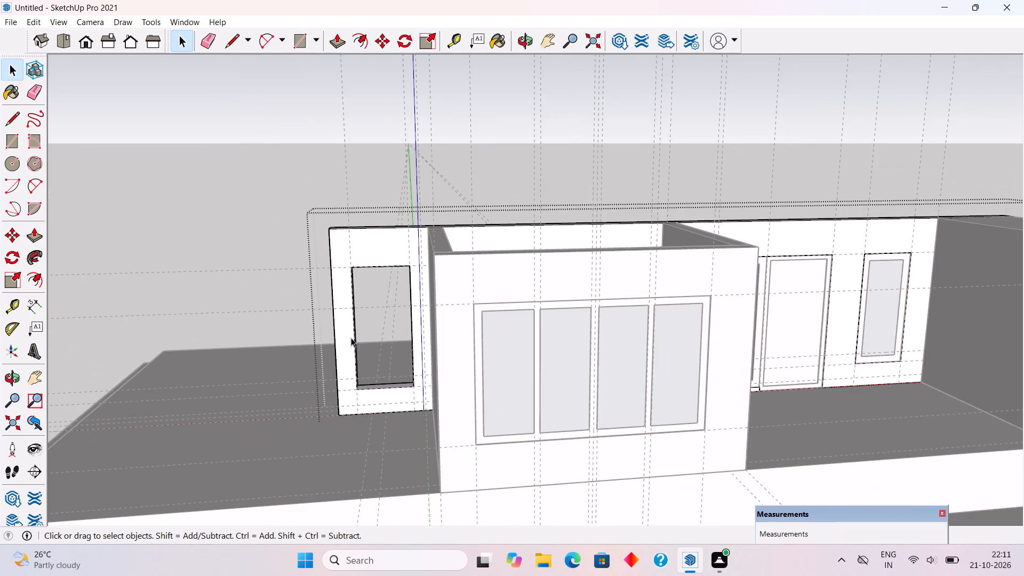
left_click(253, 294)
middle_click_drag(391, 432, 402, 399)
scroll(407, 373, "up", 4)
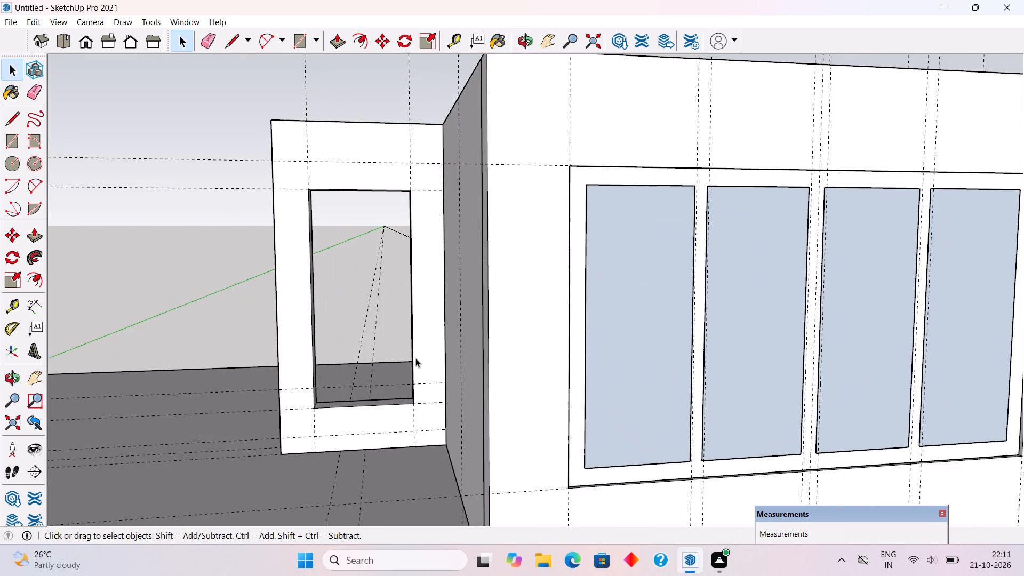
Draw a rectangle about 3' by 6' 7 1/2" filling the window opening in the projecting back wall.
scroll(415, 358, "up", 2)
key("r")
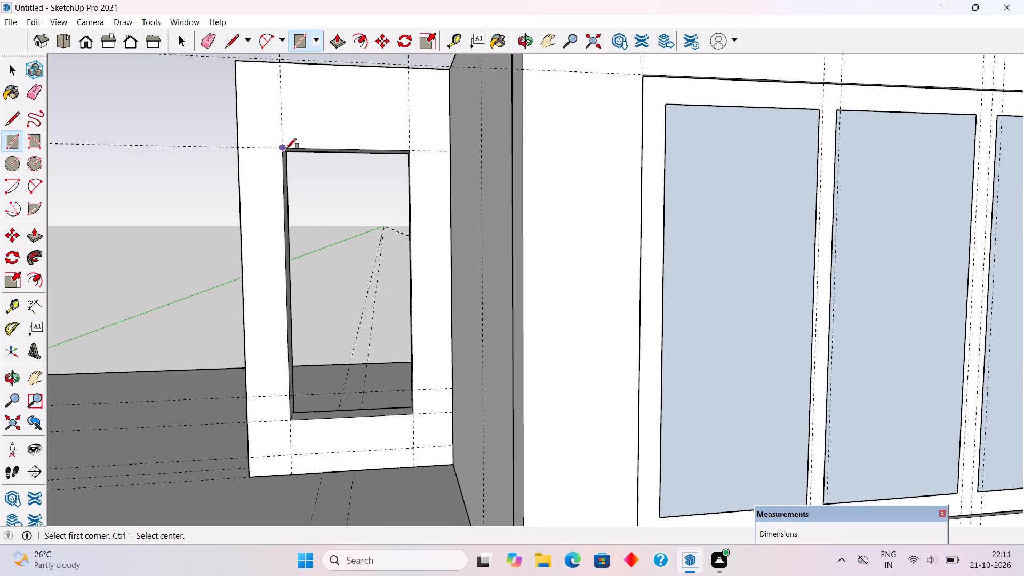
left_click(286, 149)
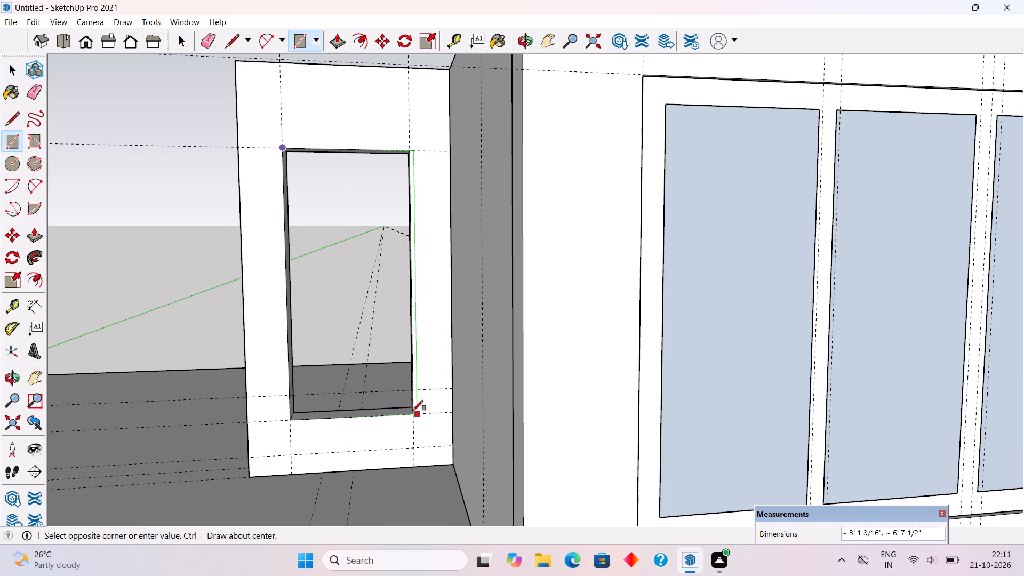
left_click(413, 411)
Offset the filling face 5" inward and delete the inner face to leave a frame outline.
key("f")
left_click(398, 412)
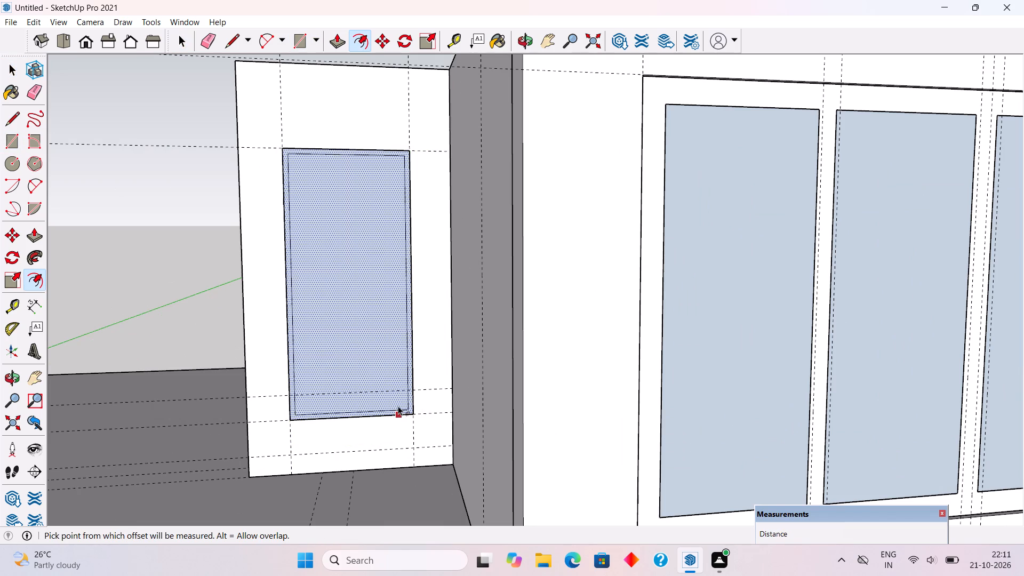
type("5\"")
key("Return")
key("space")
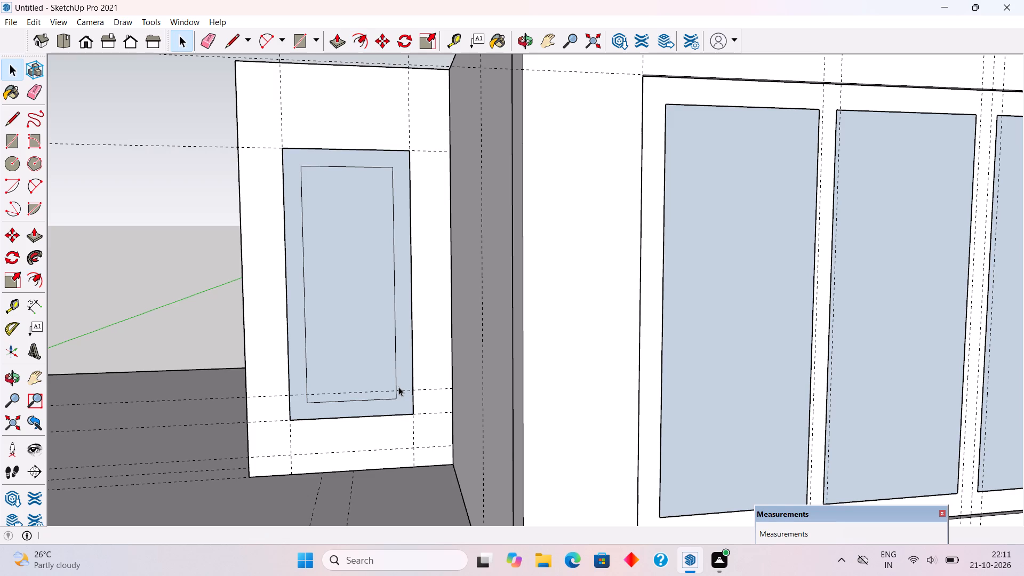
left_click(377, 359)
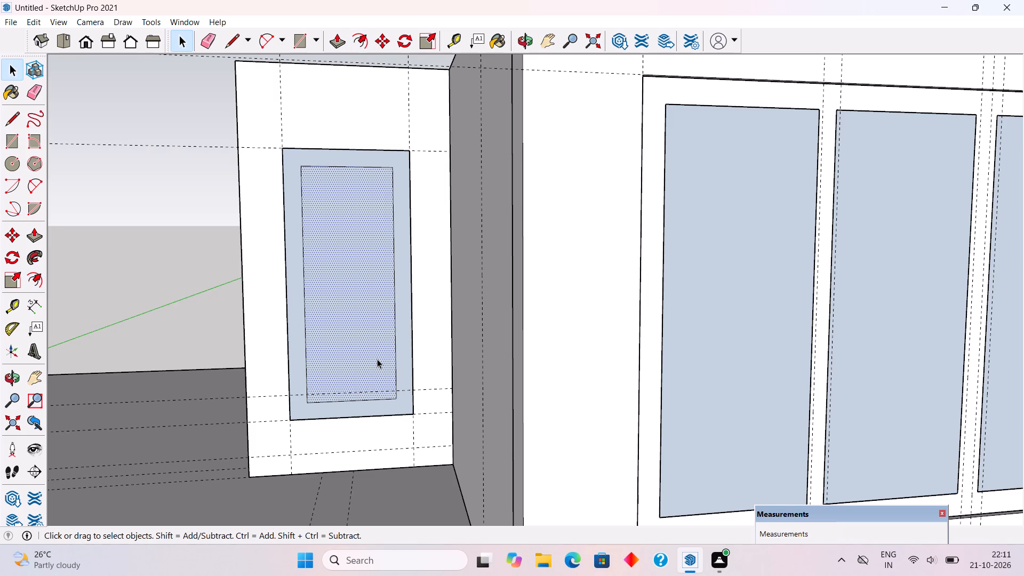
key("Delete")
Extrude the window frame outline 5" with Push/Pull.
key("p")
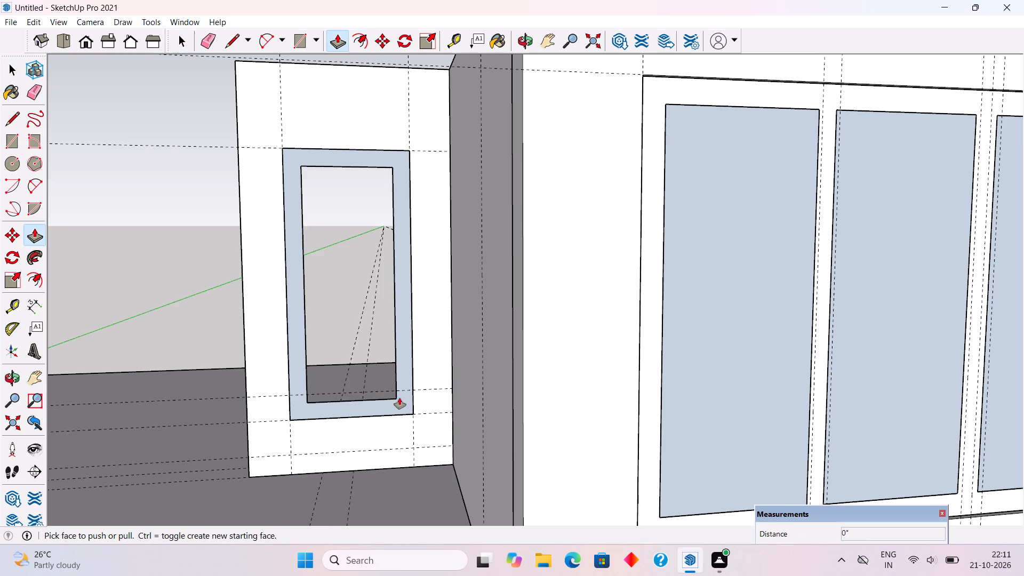
left_click(403, 397)
type("5\"")
key("Return")
key("space")
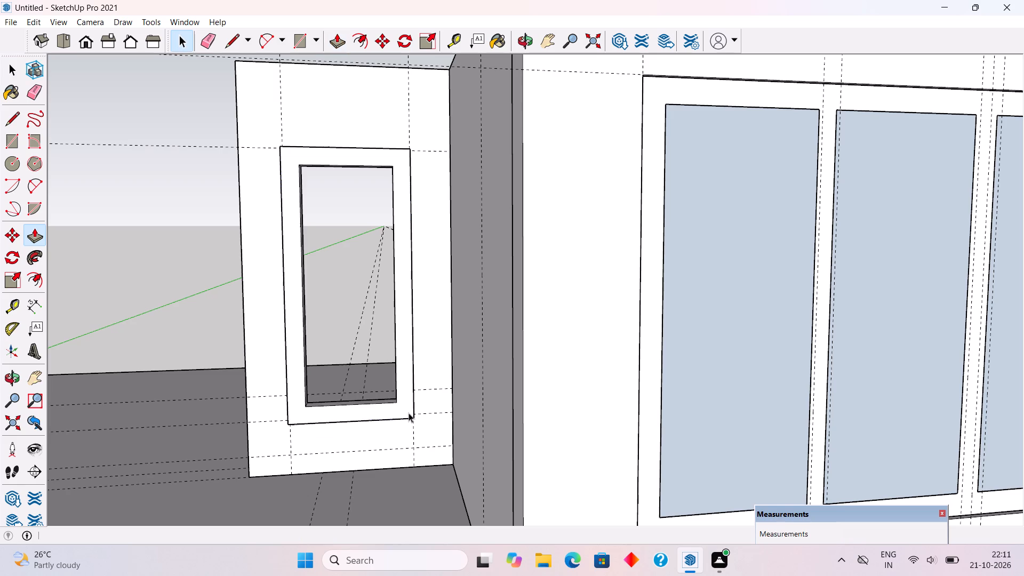
Group the whole extruded window frame in the projecting back wall.
scroll(409, 413, "down", 7)
middle_click_drag(376, 417, 541, 441)
scroll(328, 503, "up", 5)
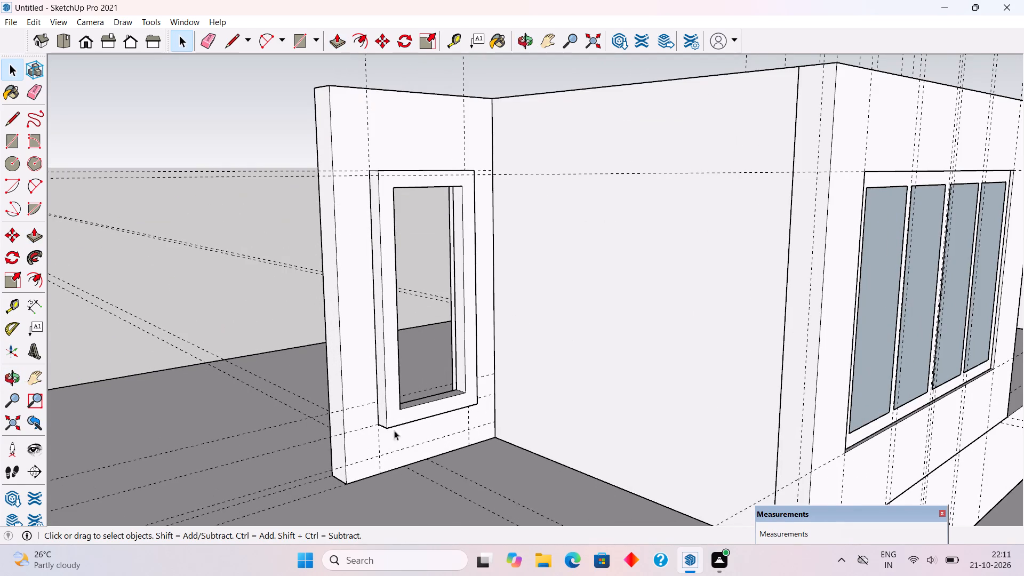
triple_click(426, 410)
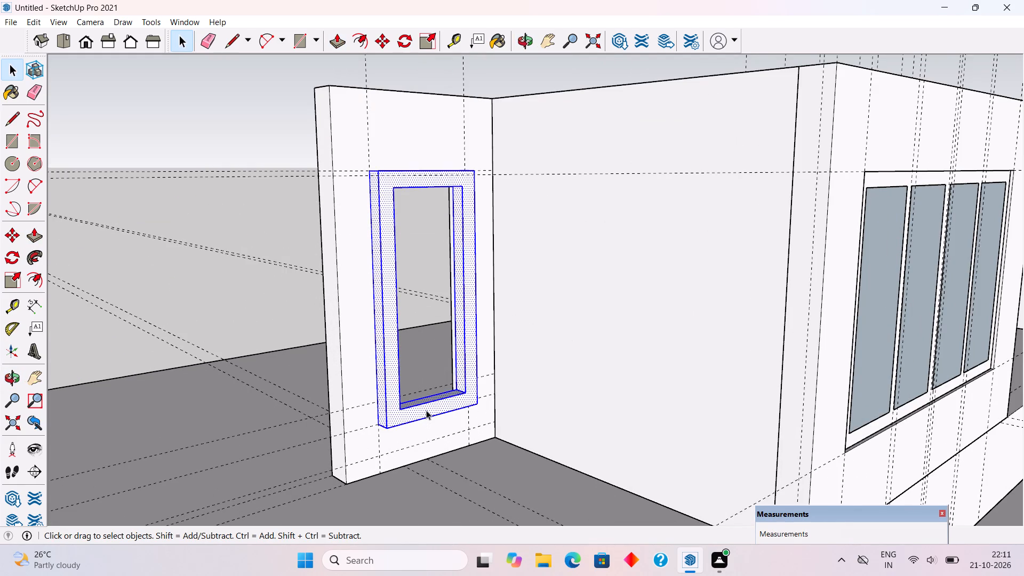
right_click(426, 410)
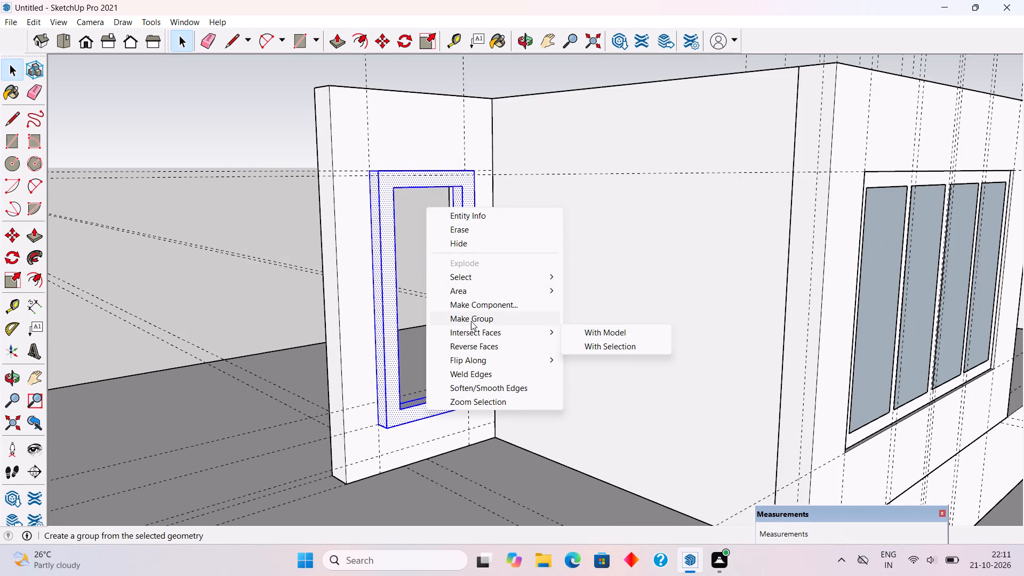
left_click(471, 321)
left_click(285, 297)
Move the grouped window frame 1" back into the wall opening.
middle_click_drag(443, 329, 356, 343)
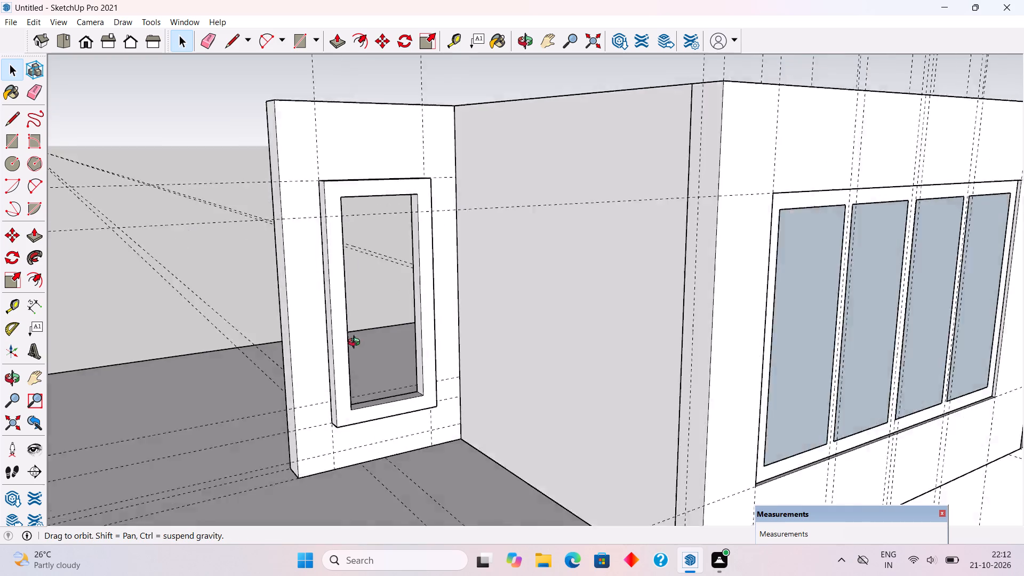
middle_click_drag(356, 343, 292, 343)
scroll(361, 391, "up", 1)
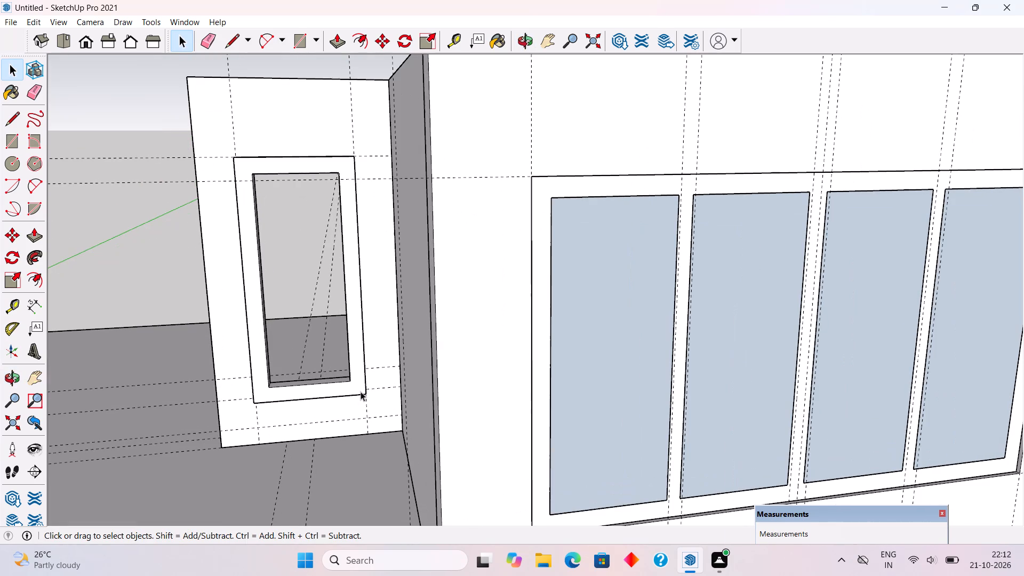
left_click(361, 391)
key("m")
left_click(365, 393)
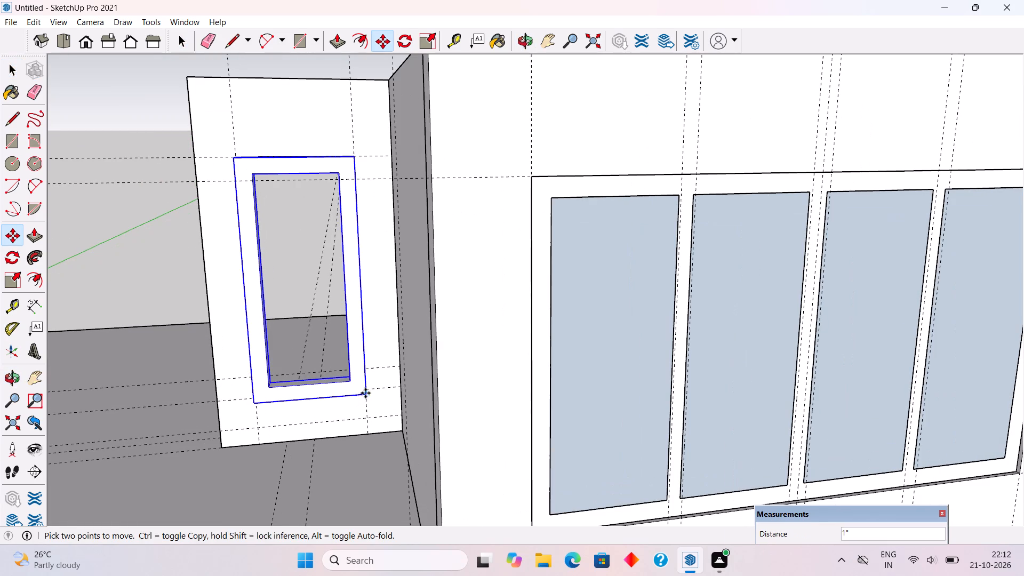
left_click(365, 383)
scroll(310, 414, "up", 5)
middle_click_drag(373, 407, 434, 420)
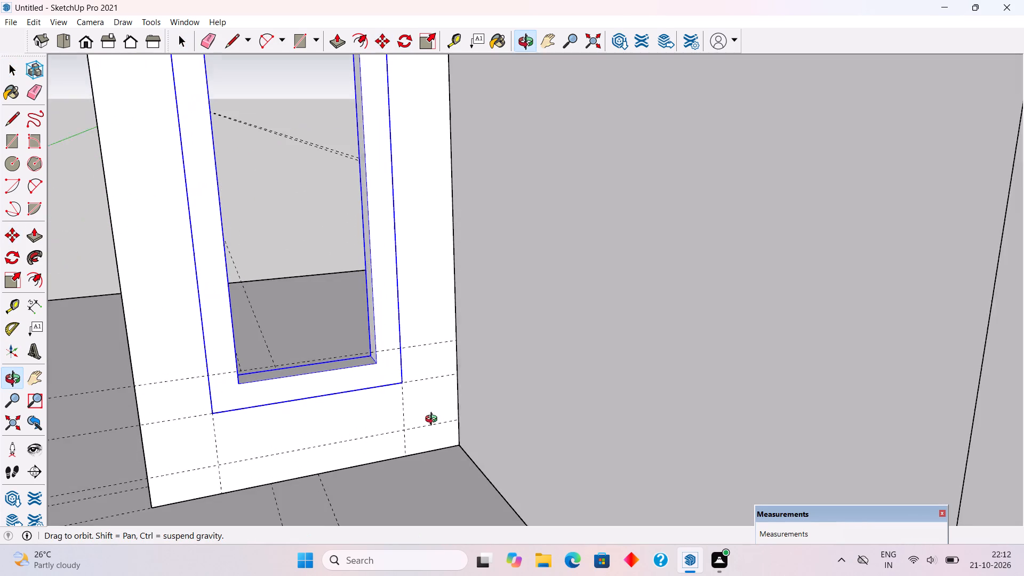
middle_click_drag(434, 420, 438, 425)
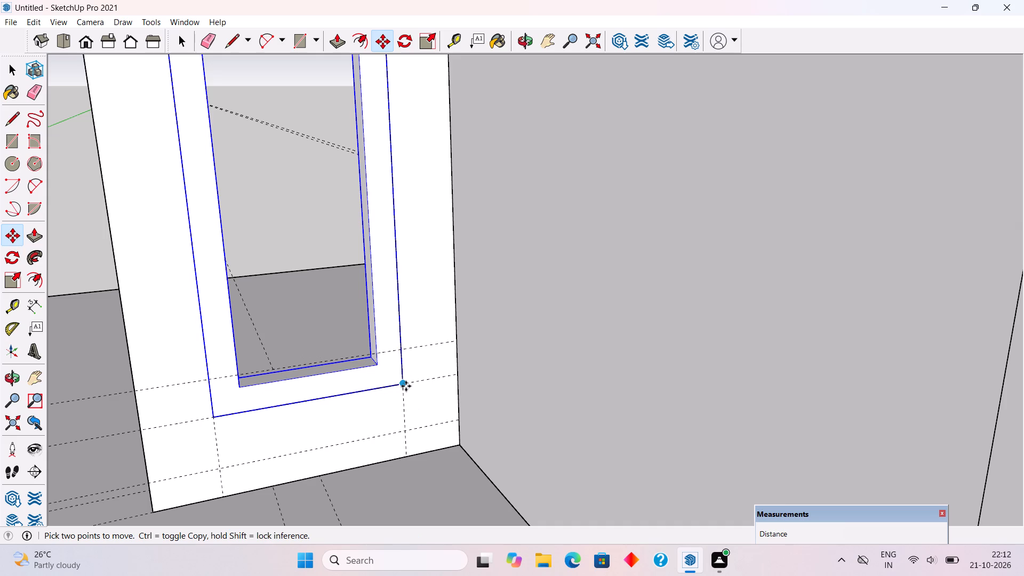
left_click(406, 386)
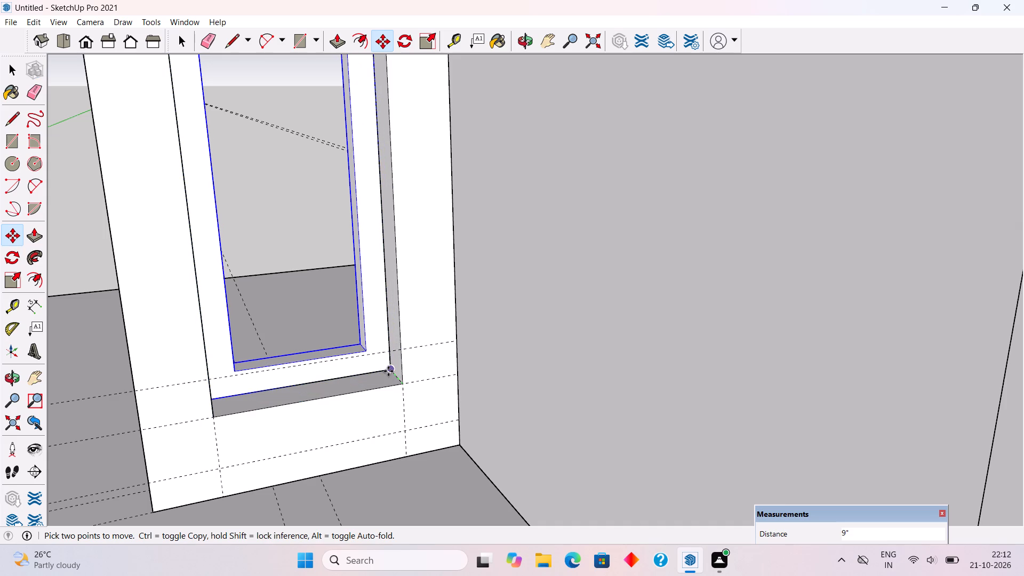
type("1\"")
key("Return")
key("space")
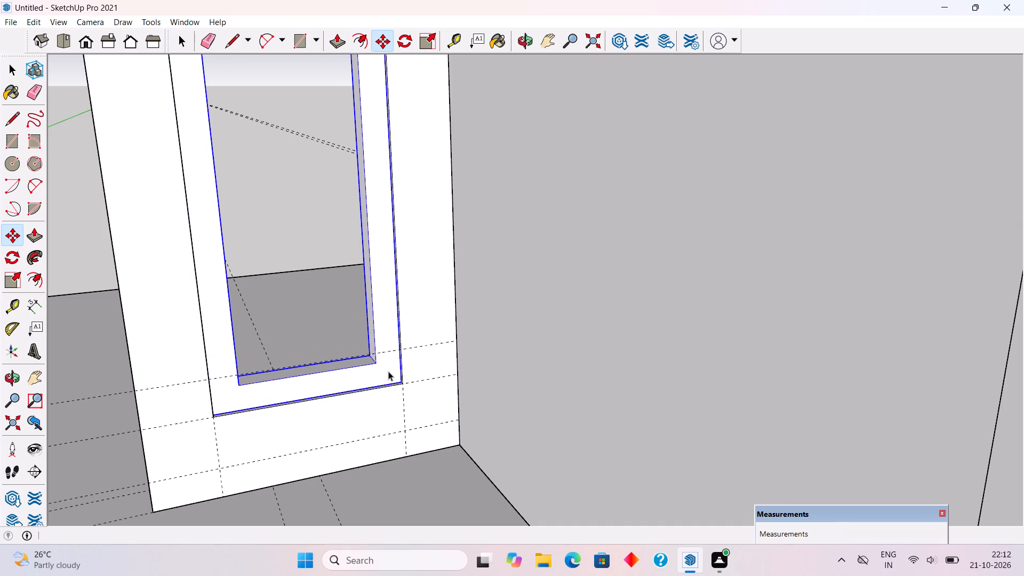
scroll(388, 371, "down", 5)
left_click(330, 199)
Draw a 2' 2" by about 5' 9 1/2" glass pane rectangle inside the new window frame.
middle_click_drag(322, 216, 281, 221)
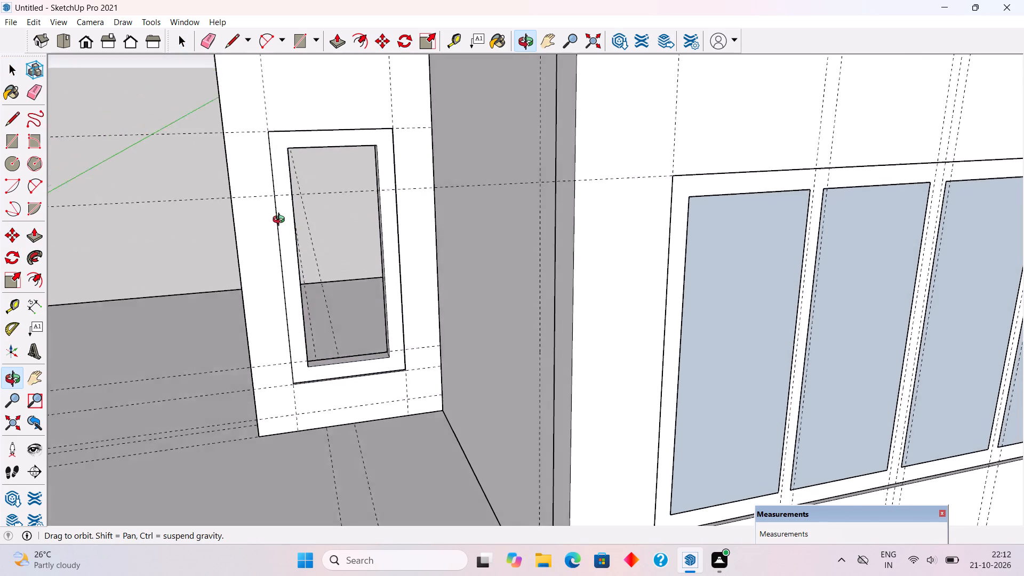
middle_click_drag(281, 221, 283, 226)
key("r")
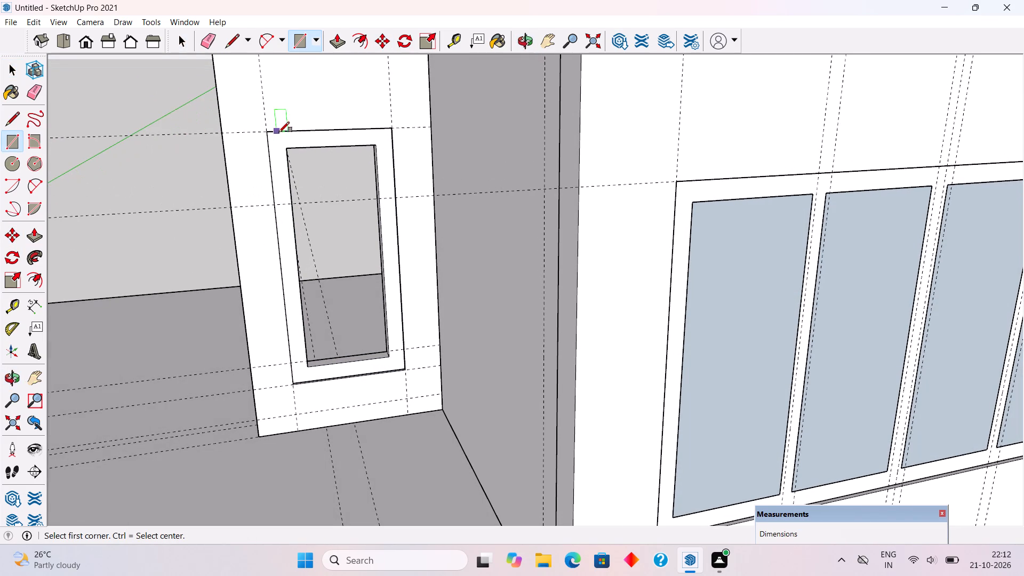
left_click(289, 148)
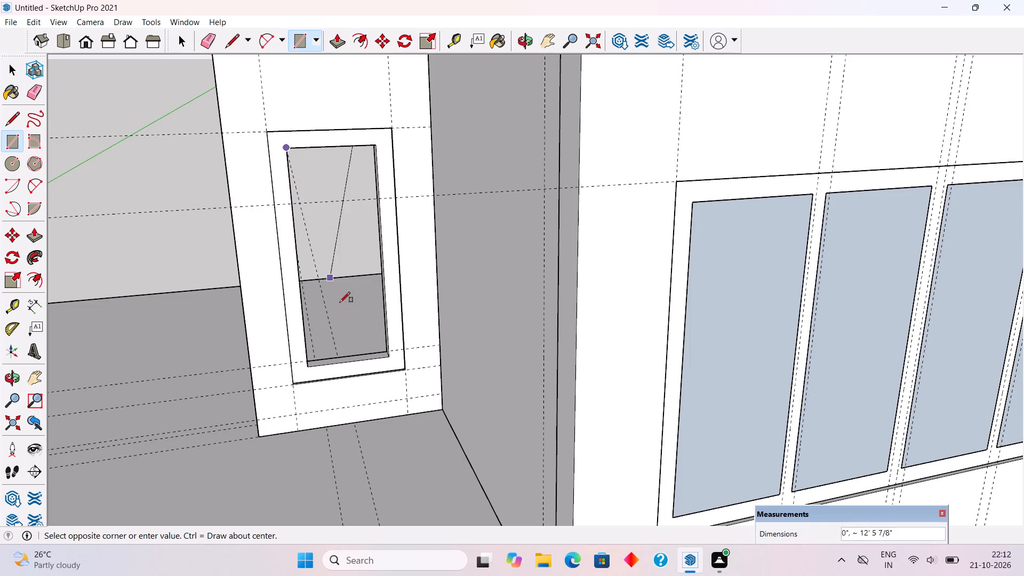
left_click(385, 361)
Group the glass pane face together with its edges.
key("space")
triple_click(377, 353)
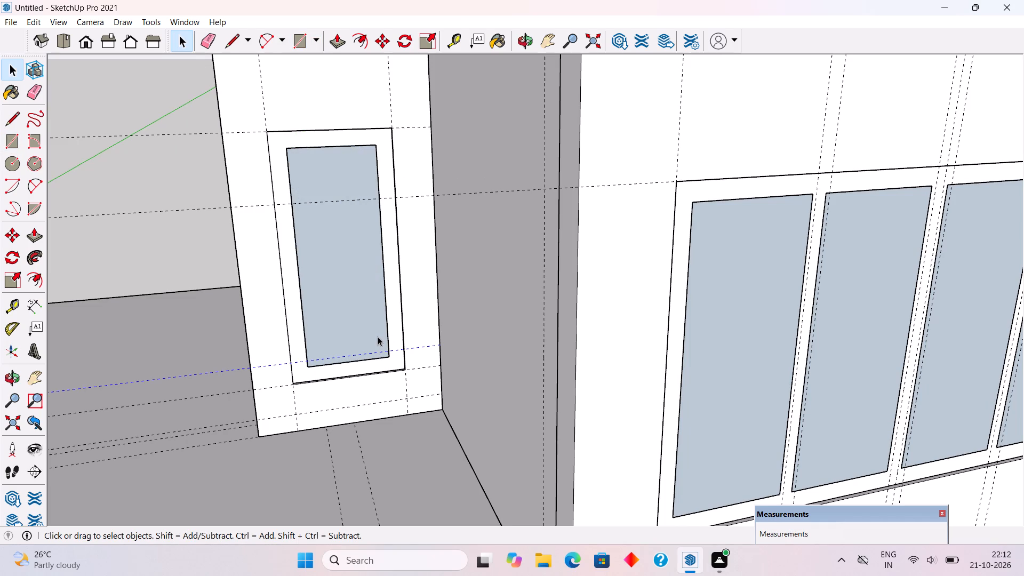
triple_click(378, 337)
right_click(378, 337)
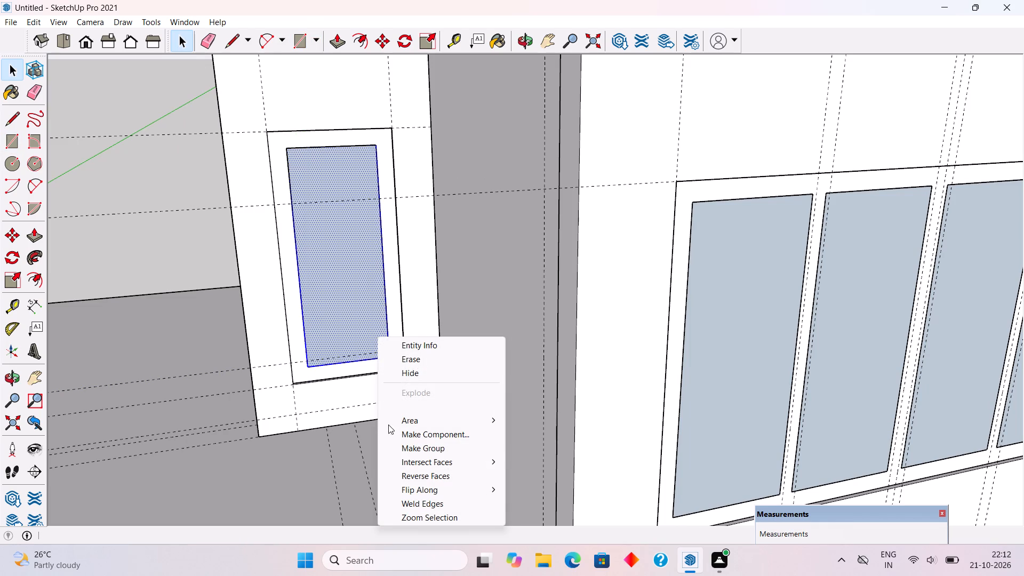
left_click(425, 445)
scroll(425, 445, "down", 7)
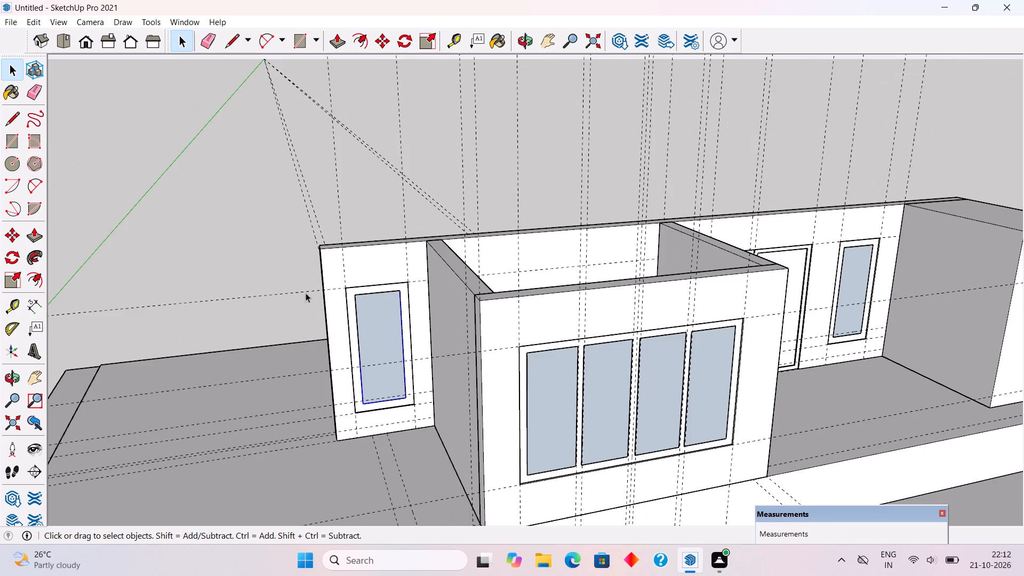
left_click(188, 115)
Extend the free end of the projecting back wall outward by 5' with Push/Pull inside its group.
scroll(347, 335, "down", 5)
middle_click_drag(397, 367, 346, 277)
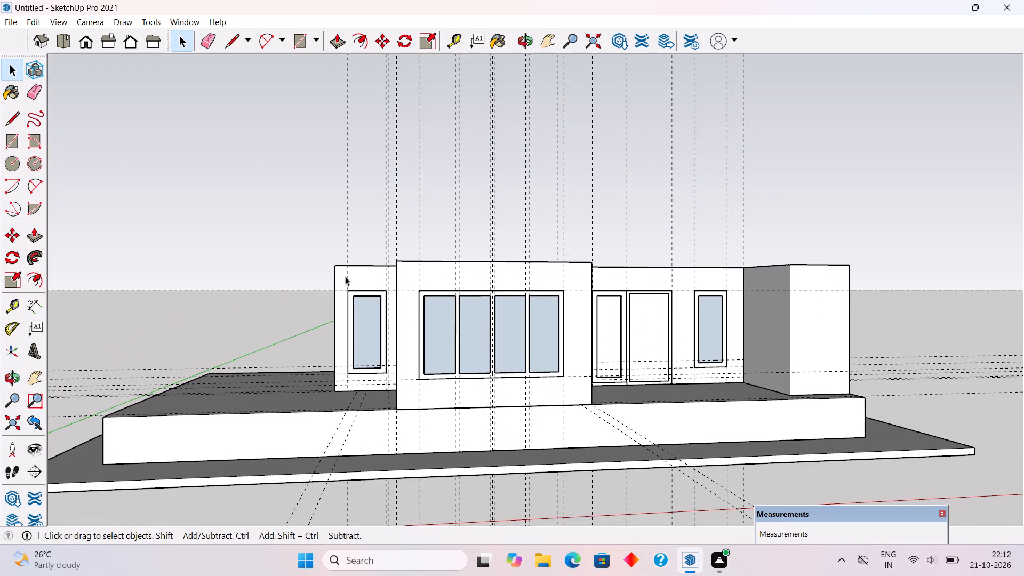
scroll(345, 276, "up", 1)
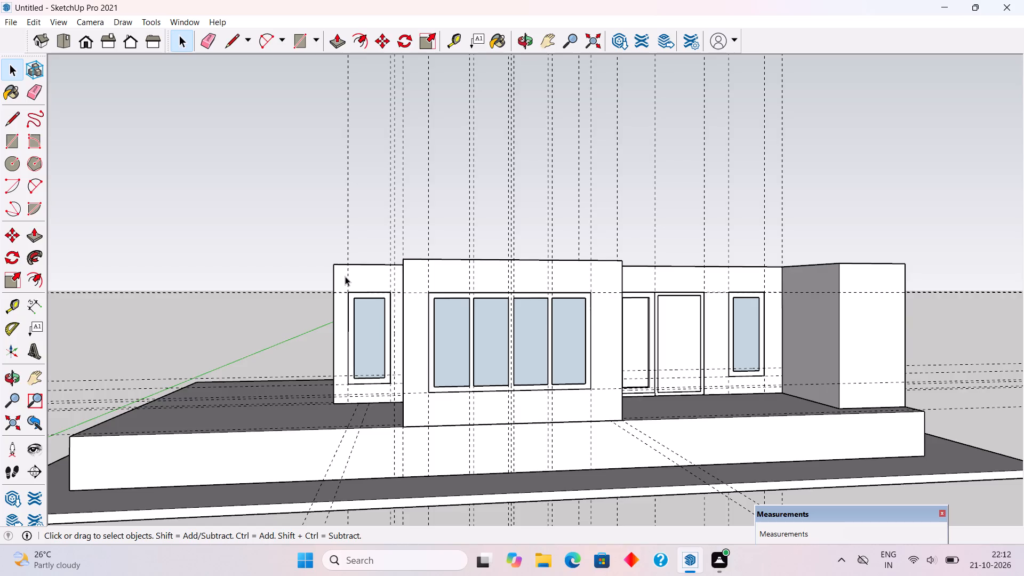
scroll(345, 276, "up", 1)
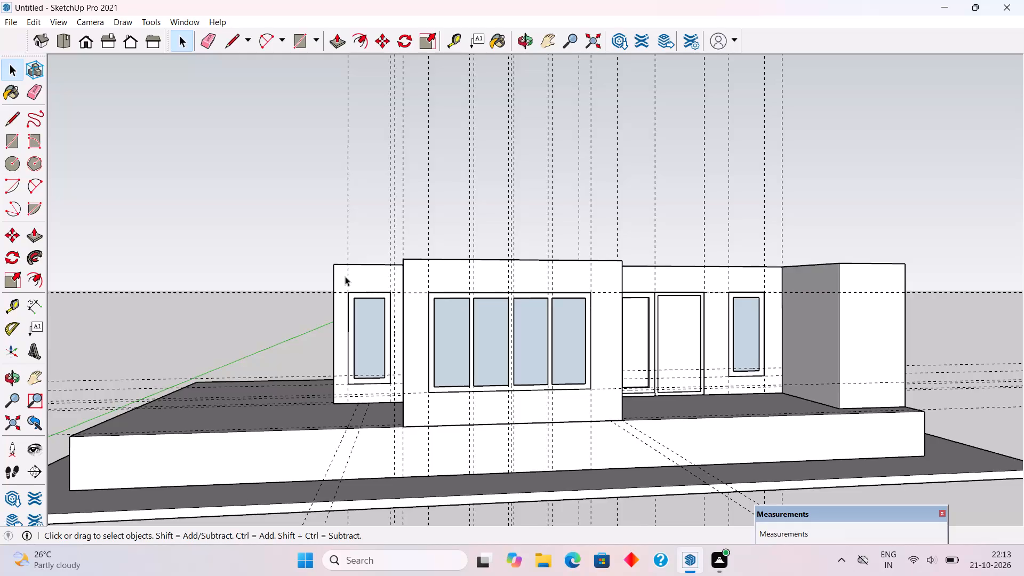
middle_click_drag(386, 318, 487, 377)
scroll(399, 389, "up", 4)
triple_click(319, 380)
middle_click_drag(299, 415, 403, 401)
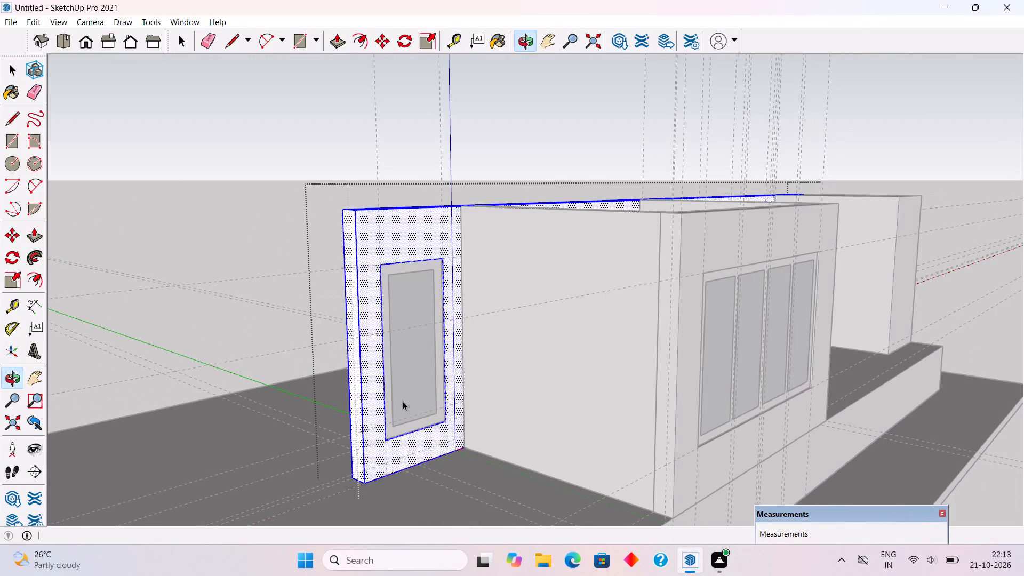
key("p")
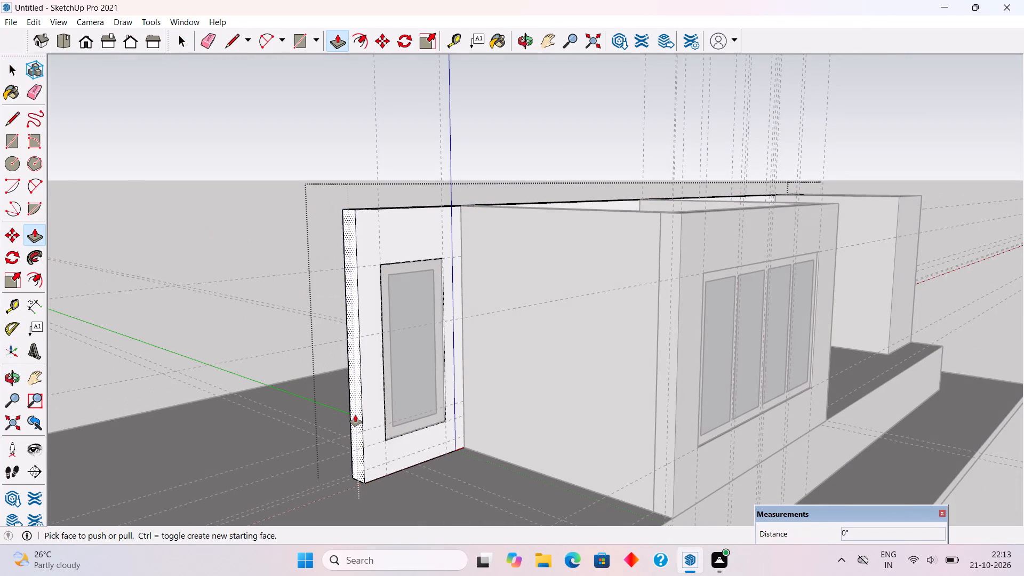
left_click(355, 415)
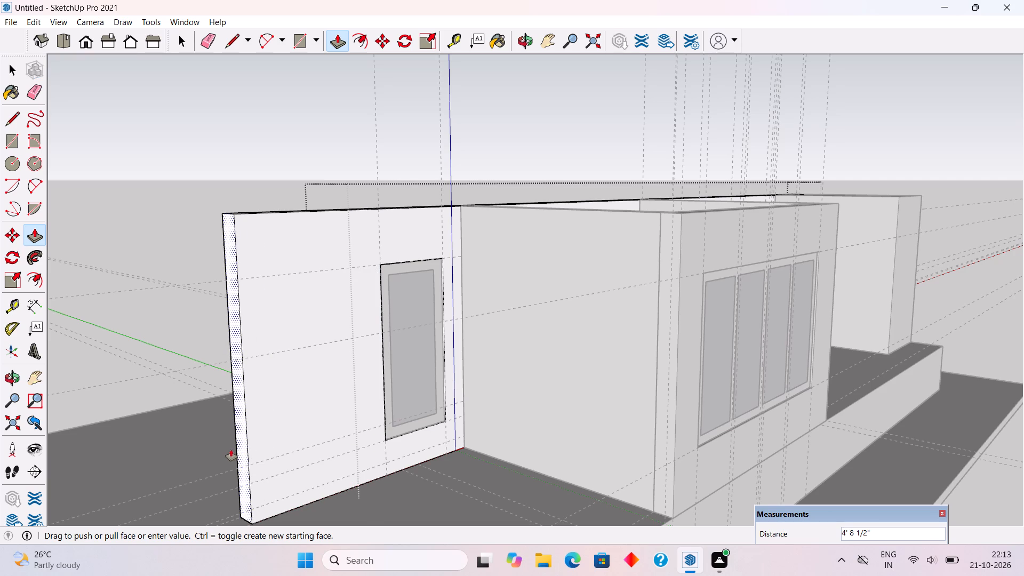
type("5'")
key("Return")
key("space")
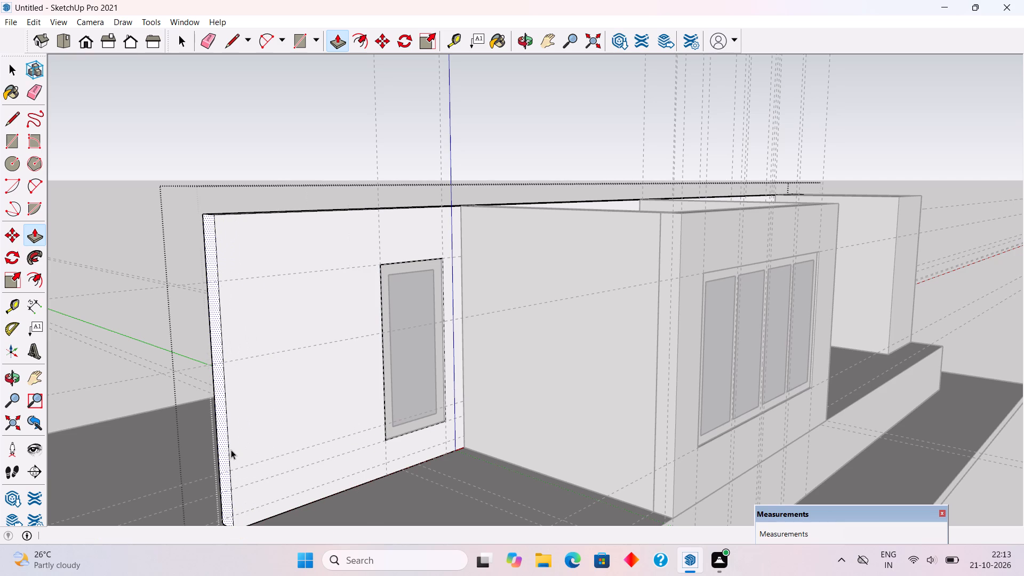
scroll(283, 469, "down", 7)
left_click(297, 173)
Delete all guides from the model.
middle_click_drag(429, 335, 317, 342)
left_click(6, 18)
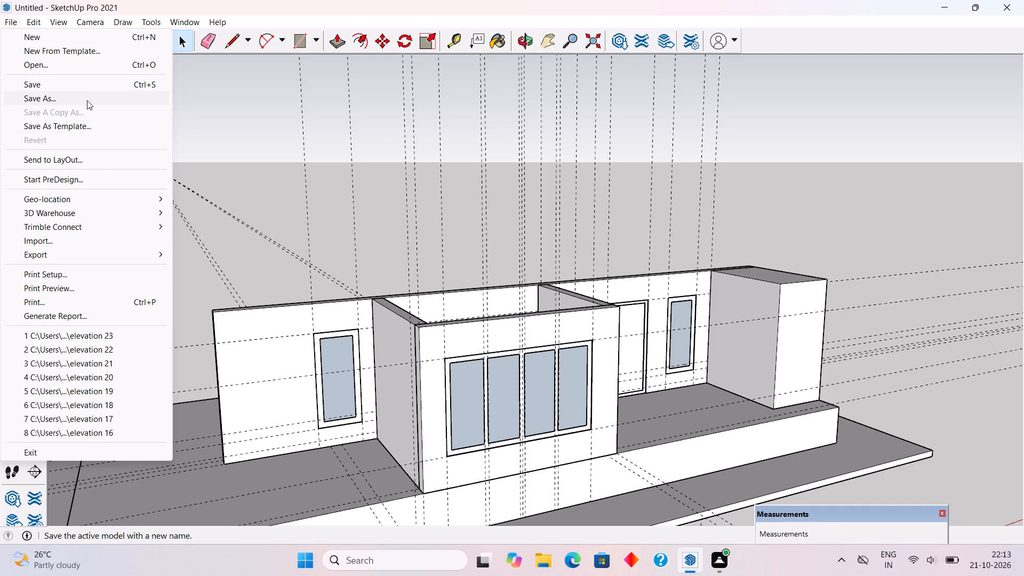
left_click(35, 20)
left_click(35, 20)
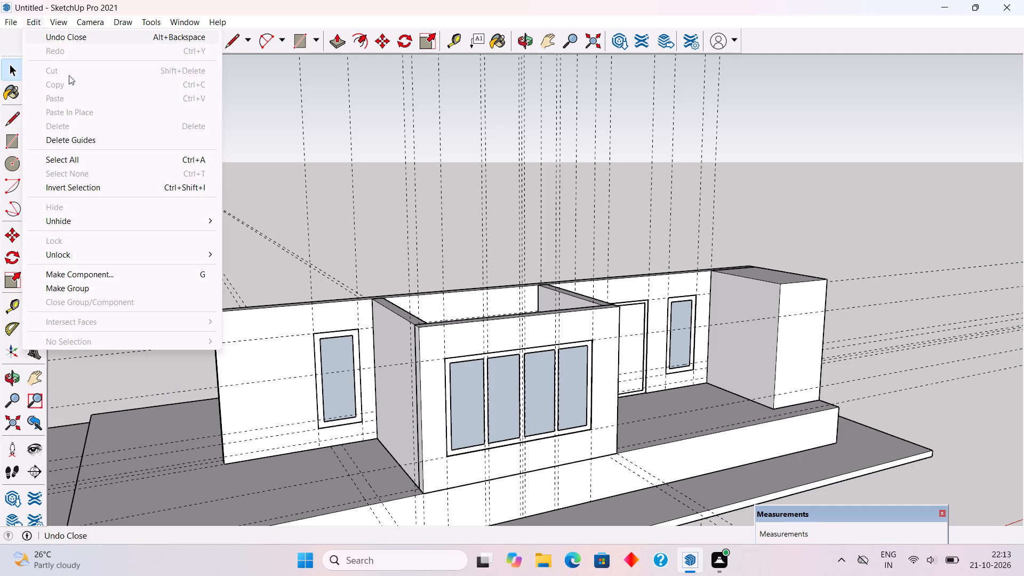
left_click(101, 139)
Place a vertical guide along the new window frame's outer edge nearest the extended wall's free end.
middle_click_drag(333, 316, 303, 271)
scroll(283, 329, "up", 2)
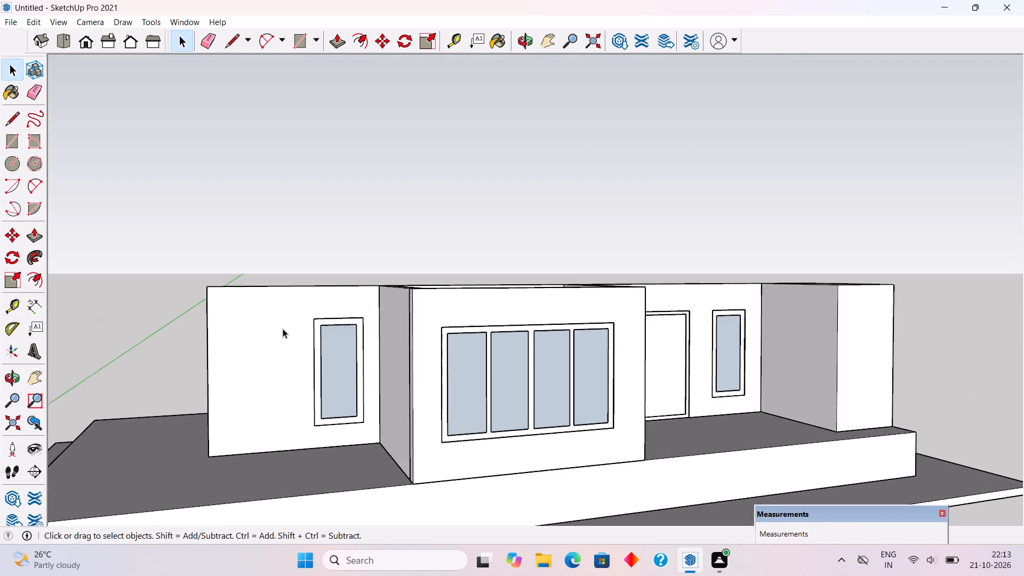
scroll(283, 329, "up", 1)
key("t")
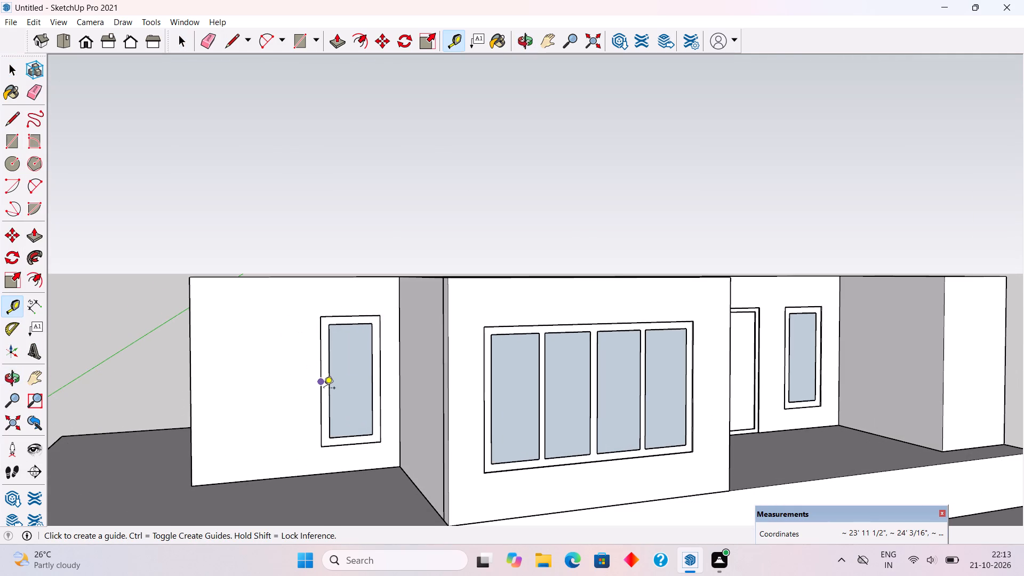
double_click(324, 389)
scroll(321, 389, "up", 2)
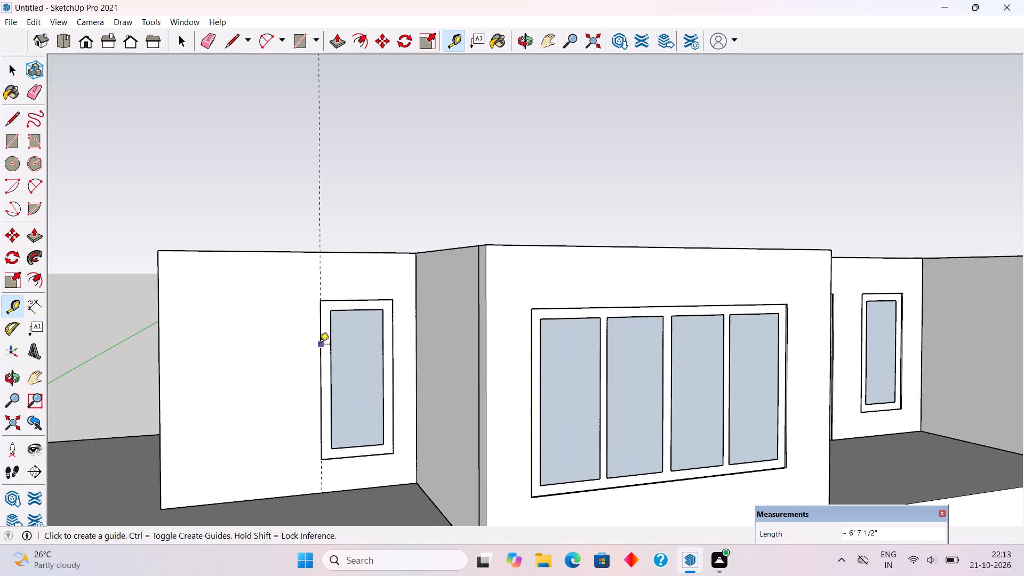
Place a vertical guide 1' from the window-edge guide, toward the extended back wall's free end.
left_click(320, 343)
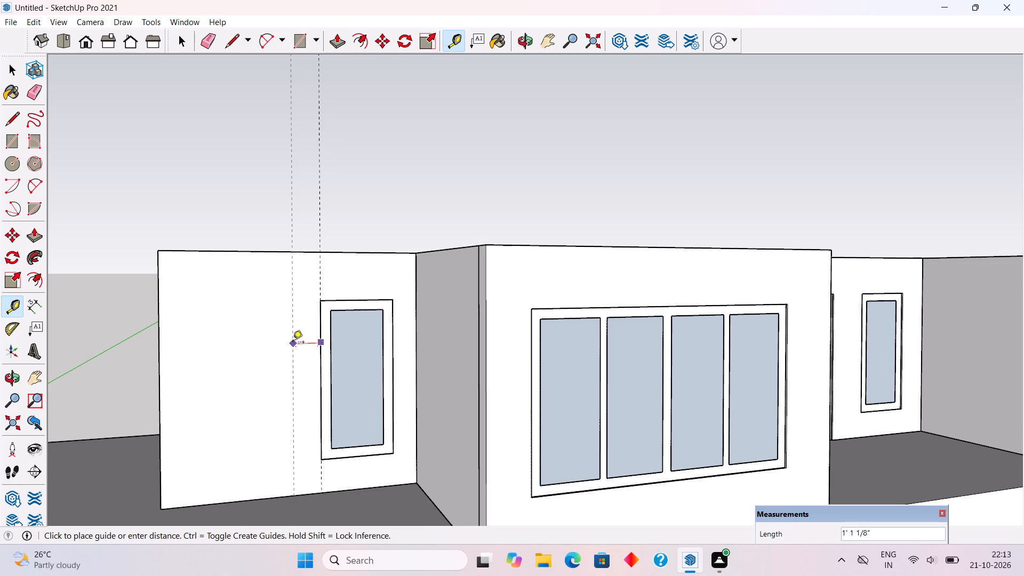
type("1'")
key("Return")
key("space")
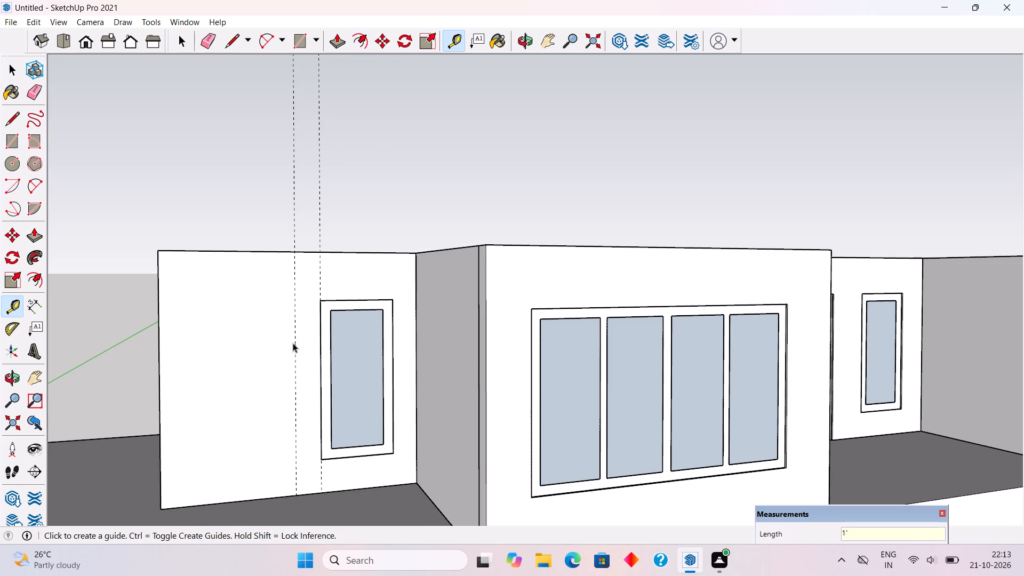
Examine the building from the front and around to the rear of the extended back wall.
scroll(293, 343, "down", 2)
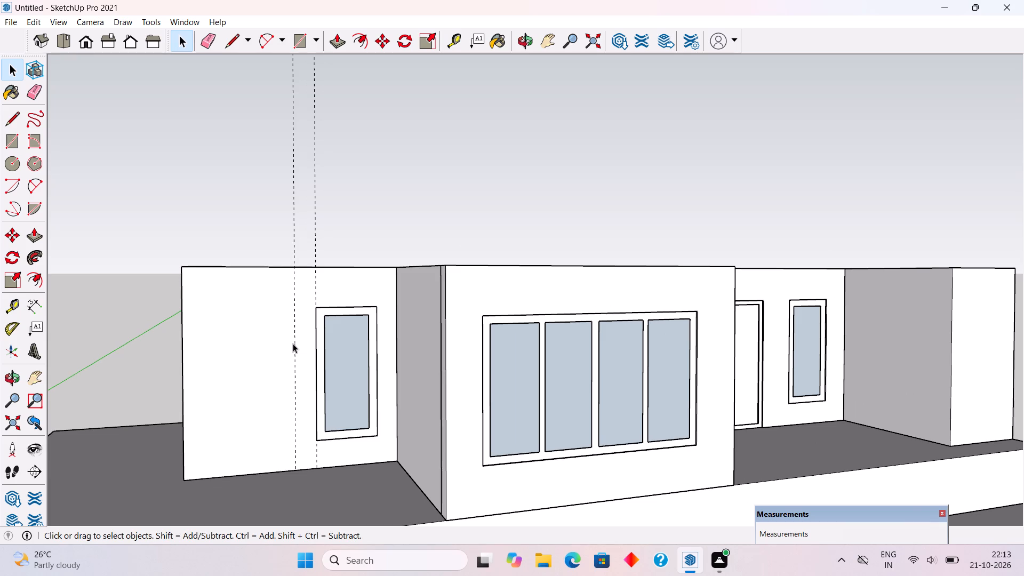
scroll(398, 459, "down", 8)
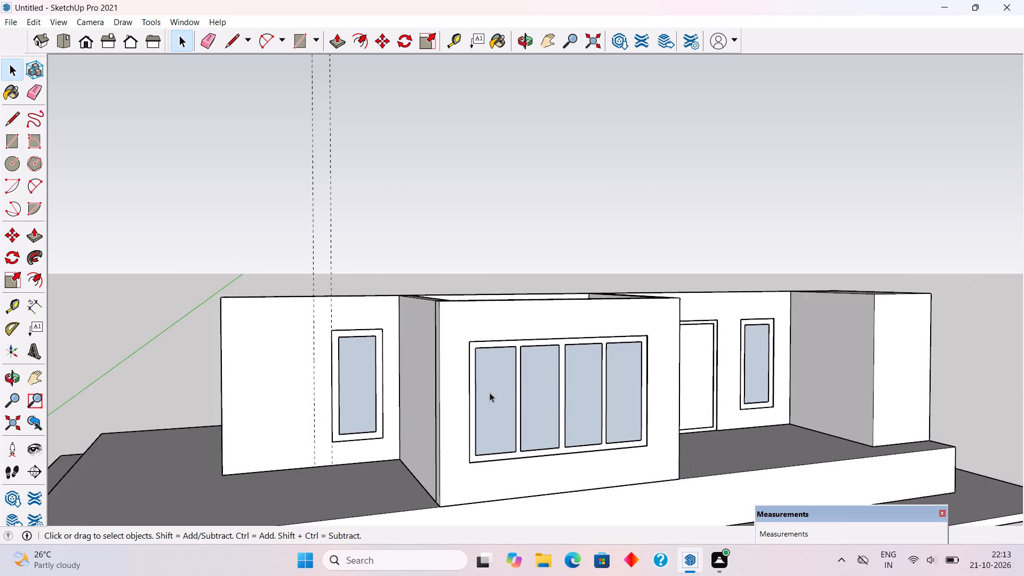
scroll(490, 389, "down", 4)
middle_click_drag(491, 411, 343, 436)
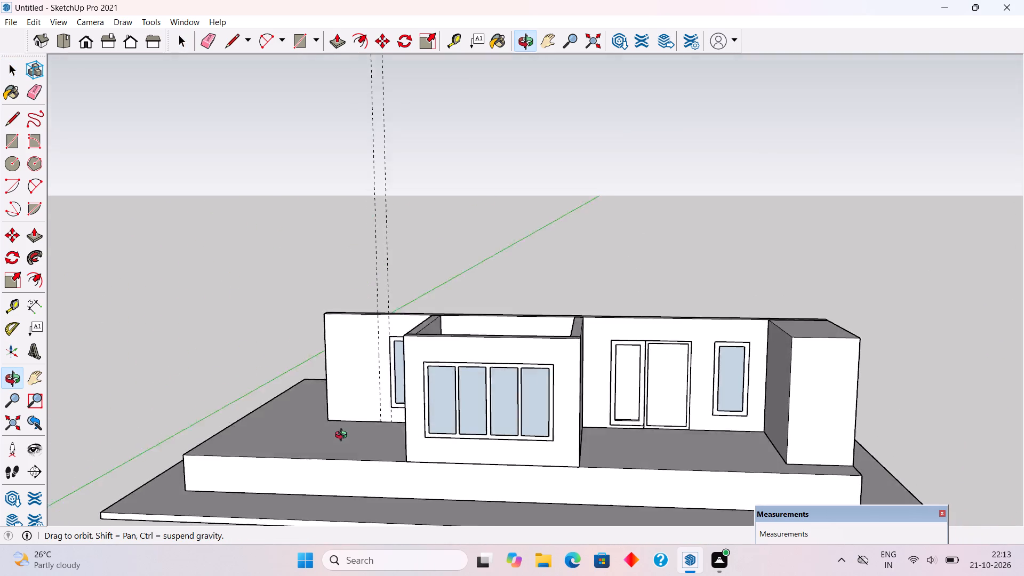
middle_click_drag(343, 436, 594, 427)
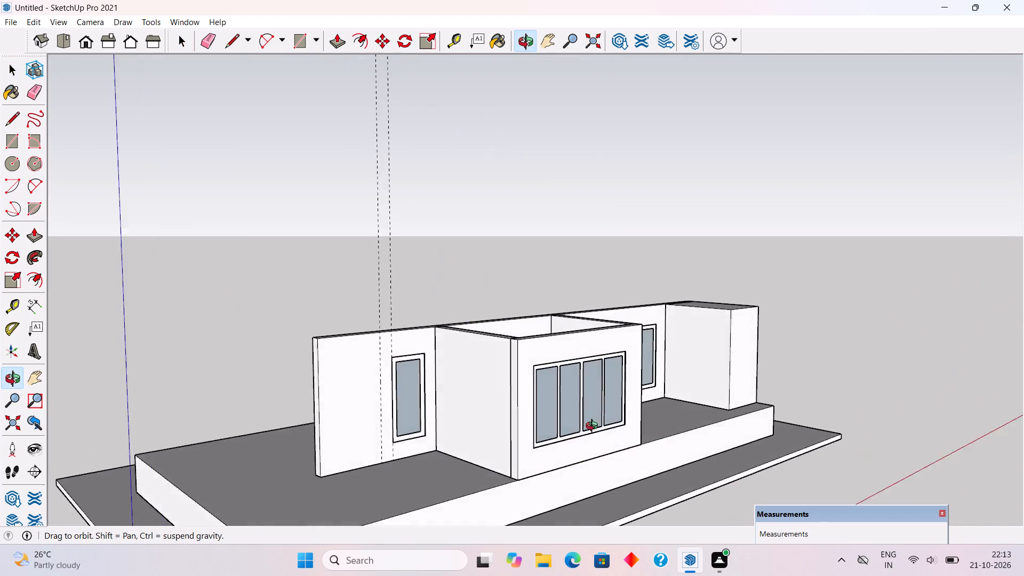
middle_click_drag(594, 427, 446, 484)
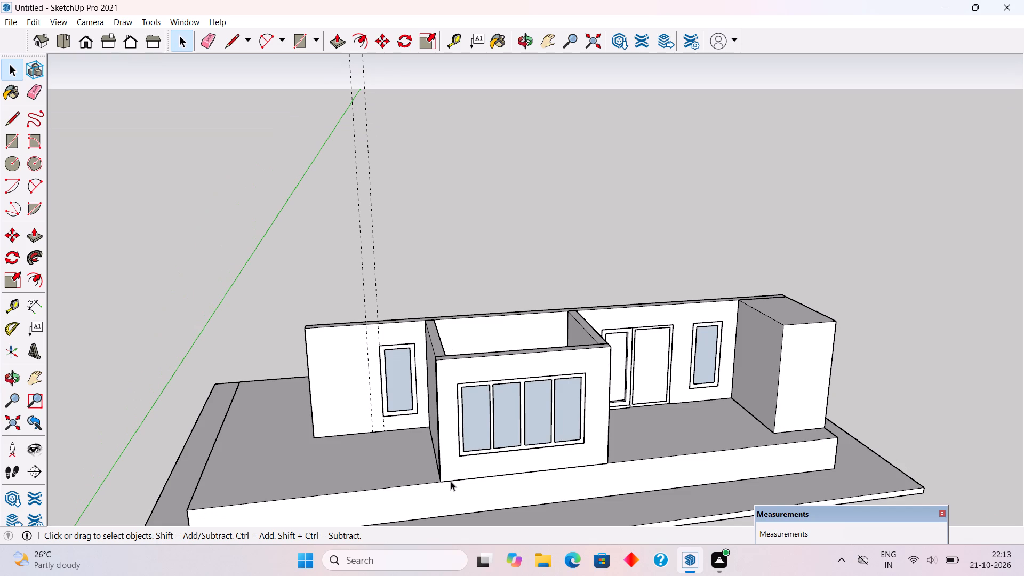
middle_click_drag(489, 399, 728, 408)
middle_click_drag(379, 413, 654, 386)
scroll(656, 386, "up", 8)
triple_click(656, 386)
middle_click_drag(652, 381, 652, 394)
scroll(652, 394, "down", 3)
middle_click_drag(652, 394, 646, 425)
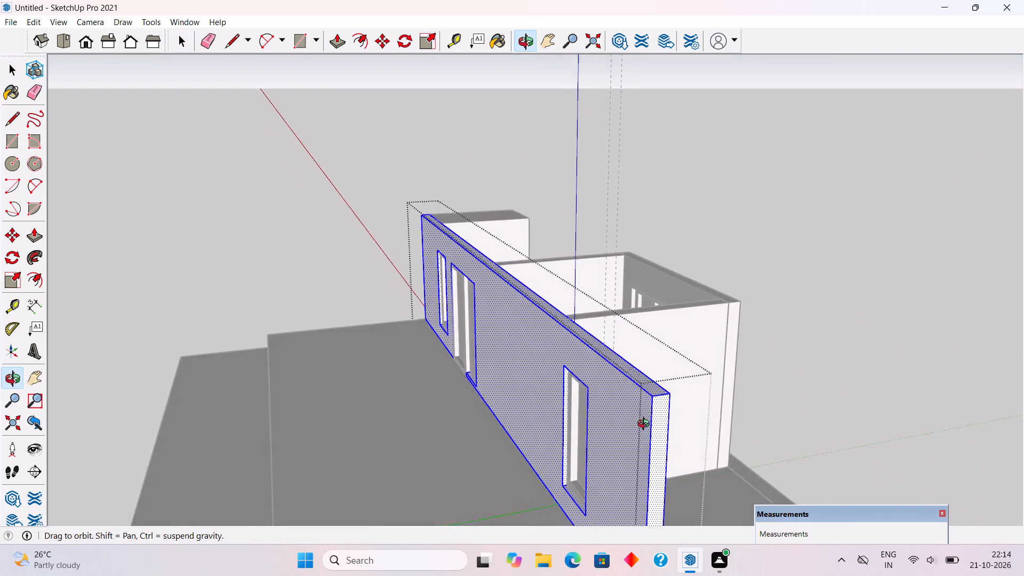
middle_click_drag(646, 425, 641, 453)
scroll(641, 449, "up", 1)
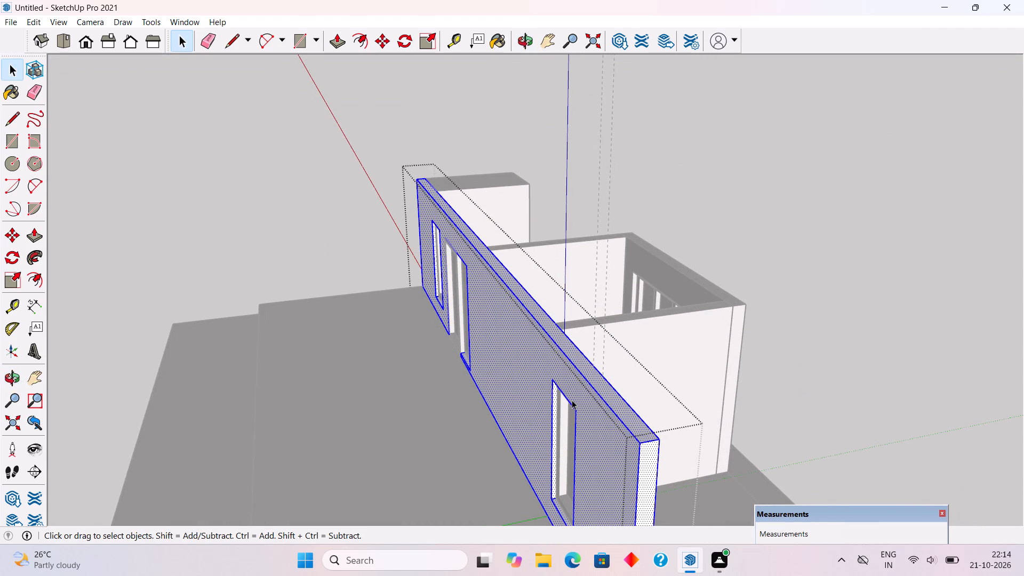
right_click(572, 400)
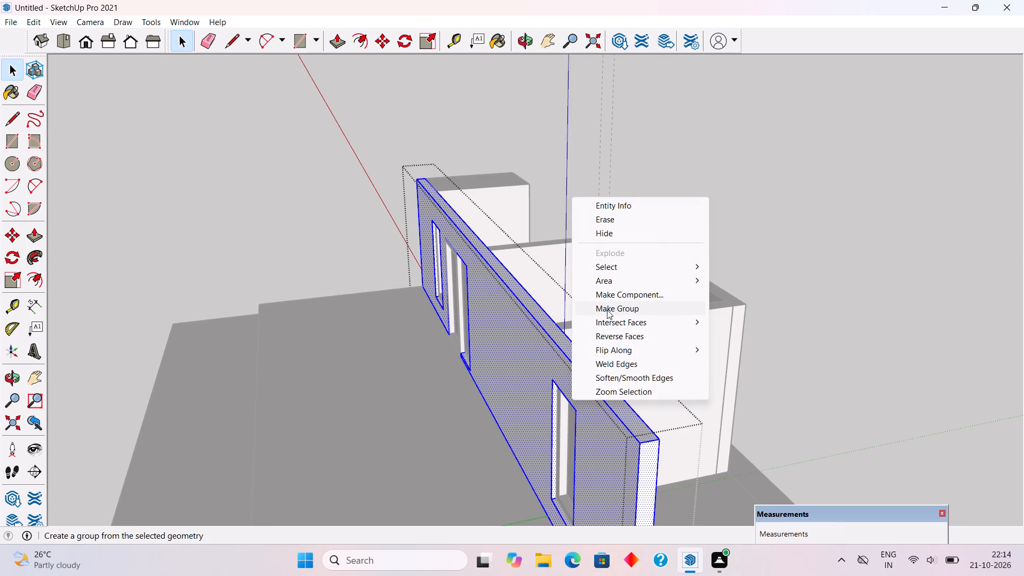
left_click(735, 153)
Examine the extended back wall's free end, its junction with the glazed room, and the front elevation.
middle_click_drag(669, 284, 308, 261)
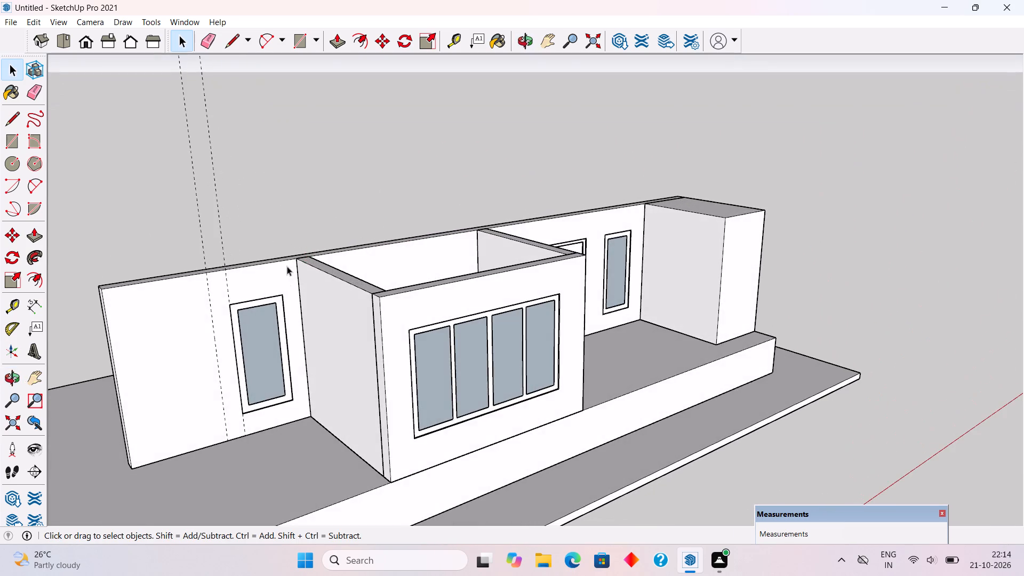
scroll(281, 337, "up", 3)
middle_click_drag(316, 341, 529, 291)
scroll(529, 291, "down", 3)
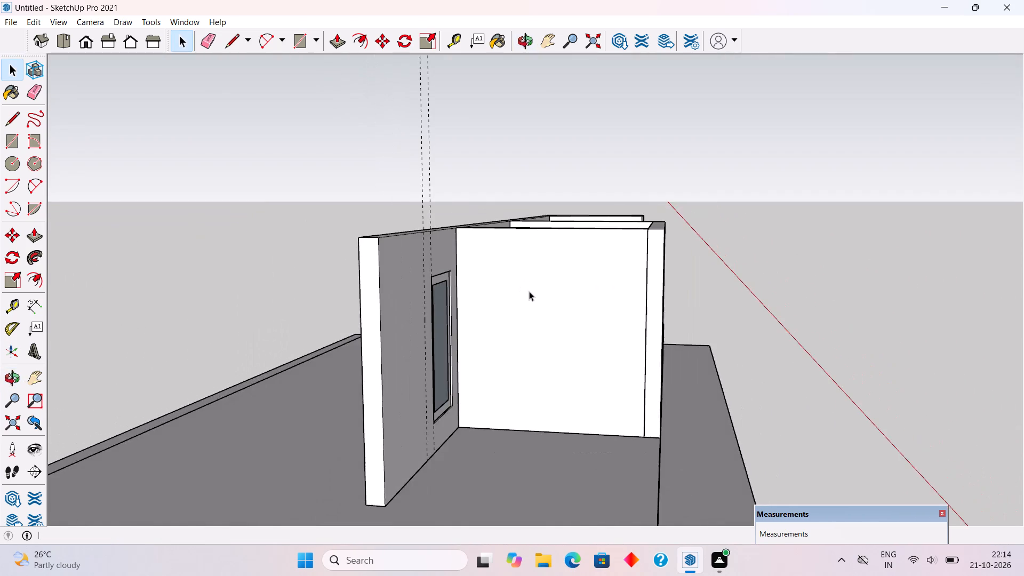
scroll(529, 291, "down", 3)
middle_click_drag(548, 378, 529, 438)
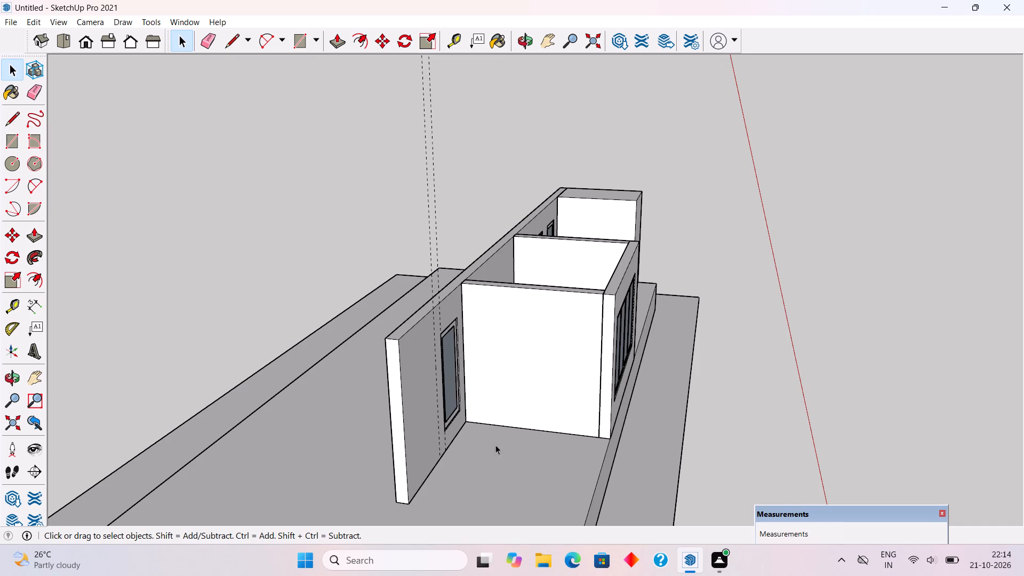
middle_click_drag(433, 439, 249, 411)
middle_click_drag(479, 418, 363, 404)
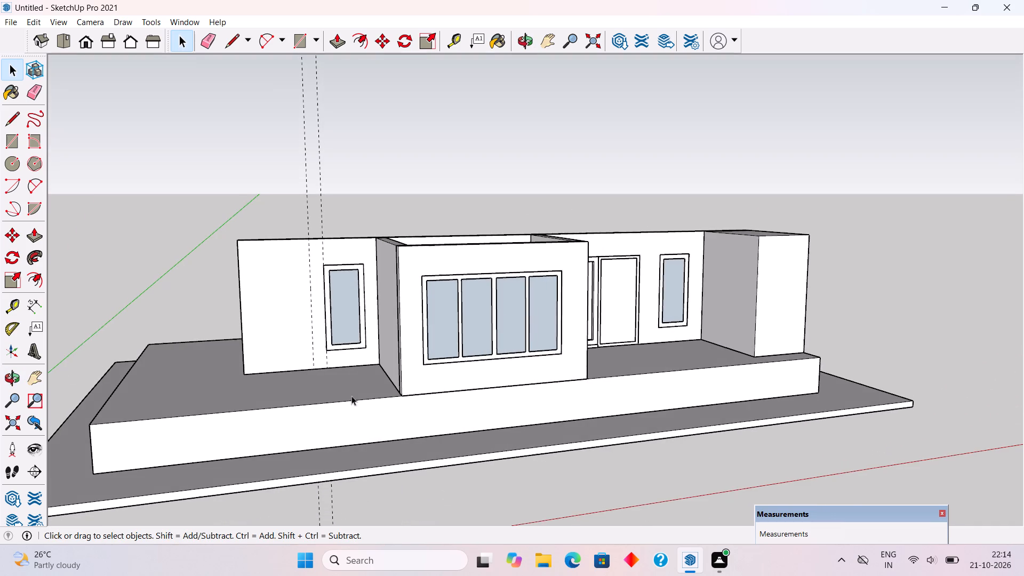
Place another vertical guide 2' beyond the 1' offset guide, toward the extended wall's free end.
scroll(308, 326, "up", 3)
key("t")
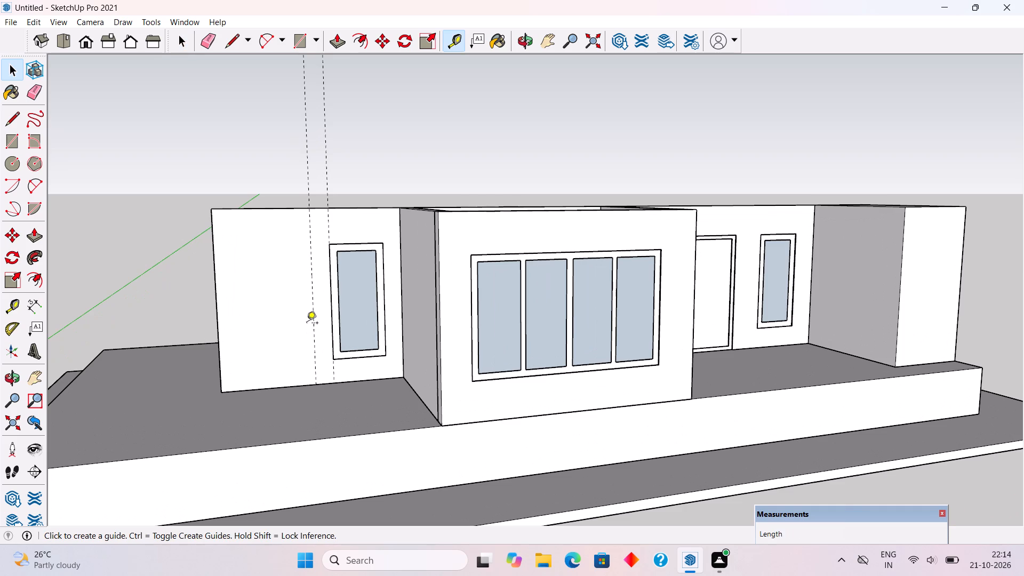
left_click(313, 318)
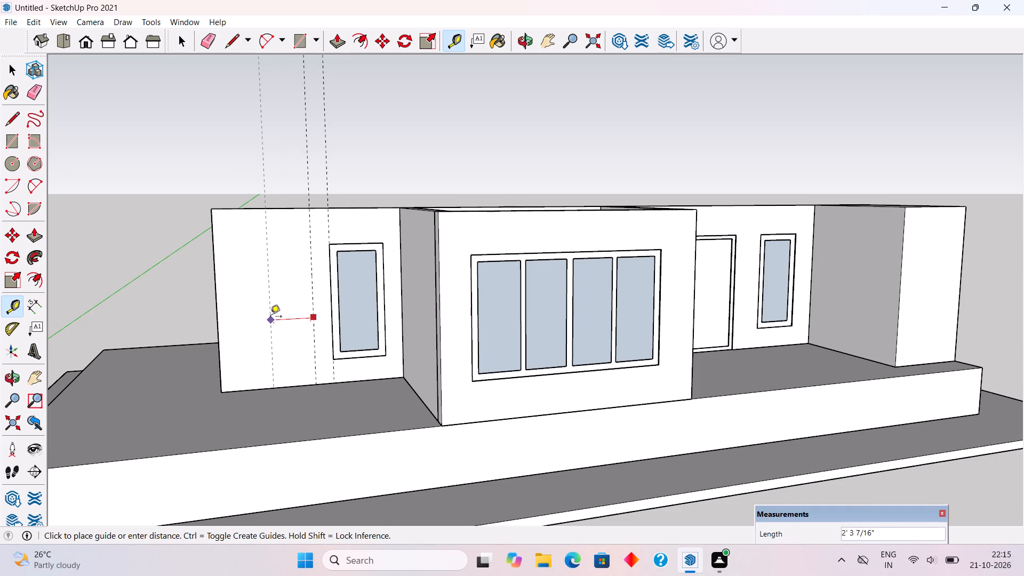
type("2'")
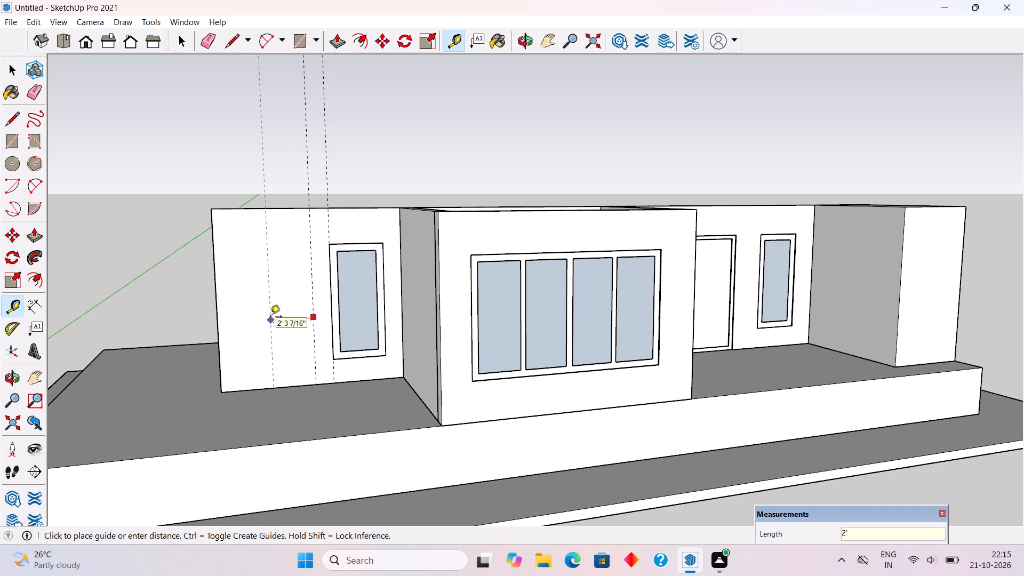
key("Return")
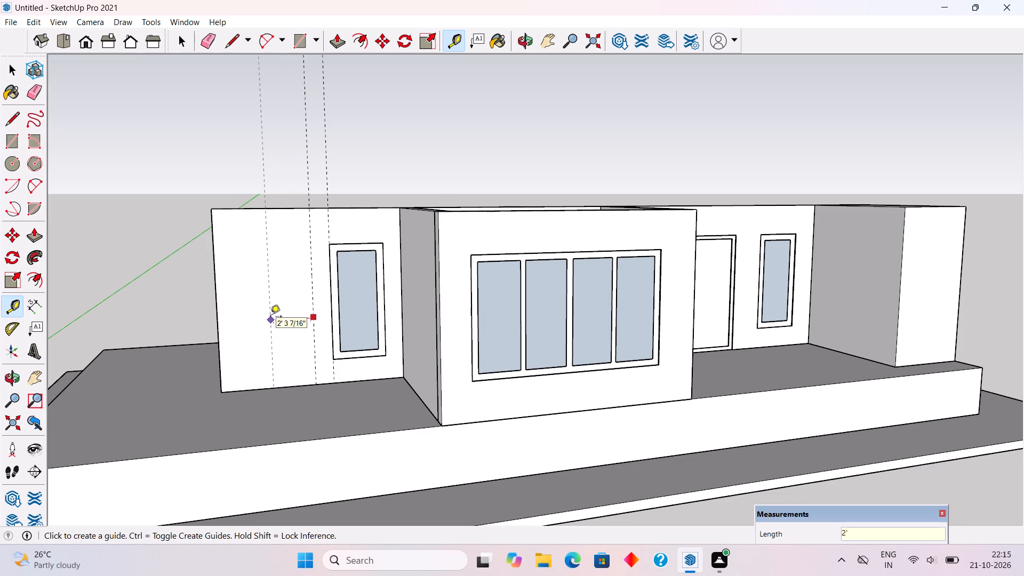
Draw a full-height 2' by 10' rectangle on the extended back wall between the two outermost guides.
key("r")
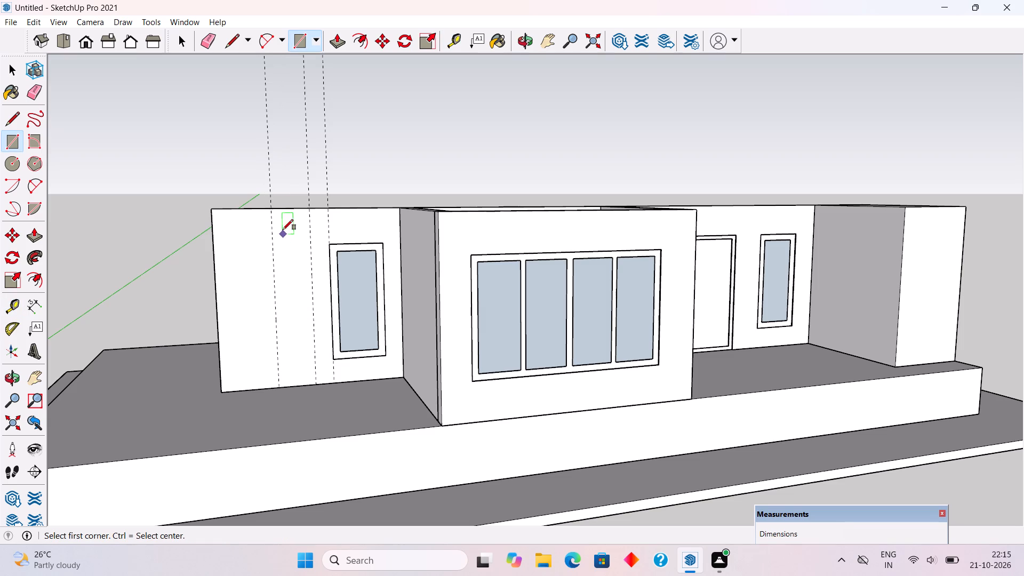
left_click(275, 210)
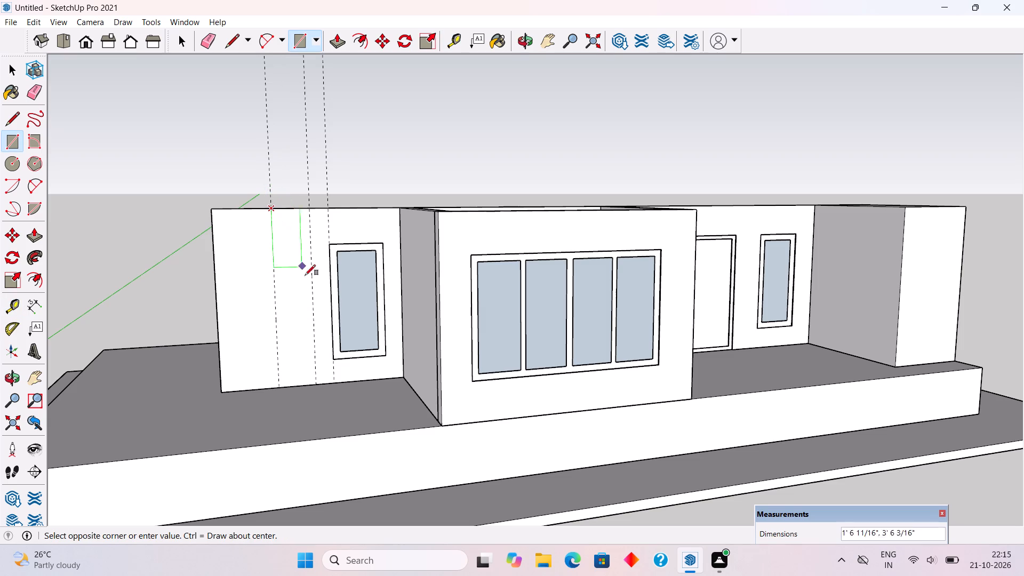
left_click(316, 384)
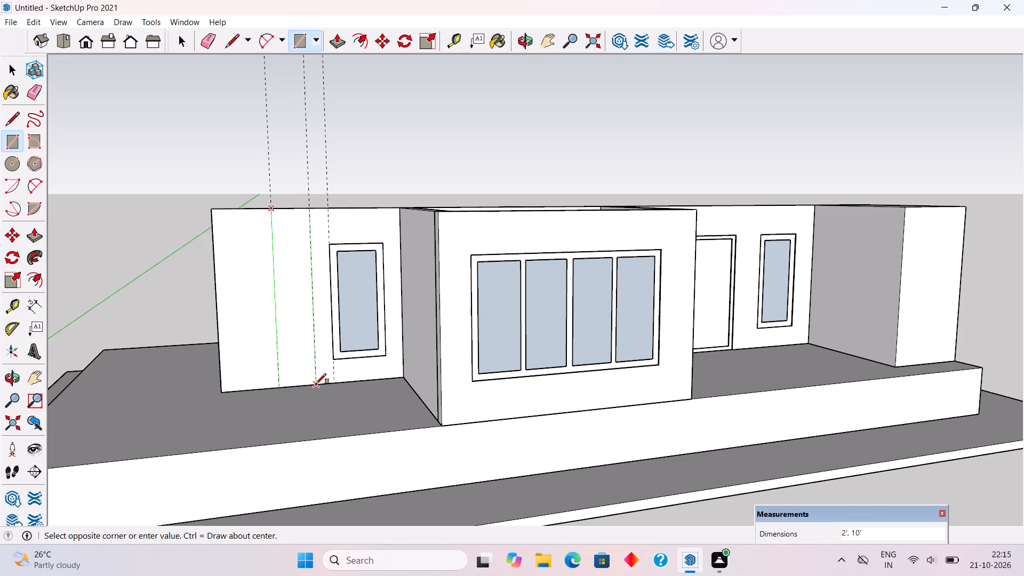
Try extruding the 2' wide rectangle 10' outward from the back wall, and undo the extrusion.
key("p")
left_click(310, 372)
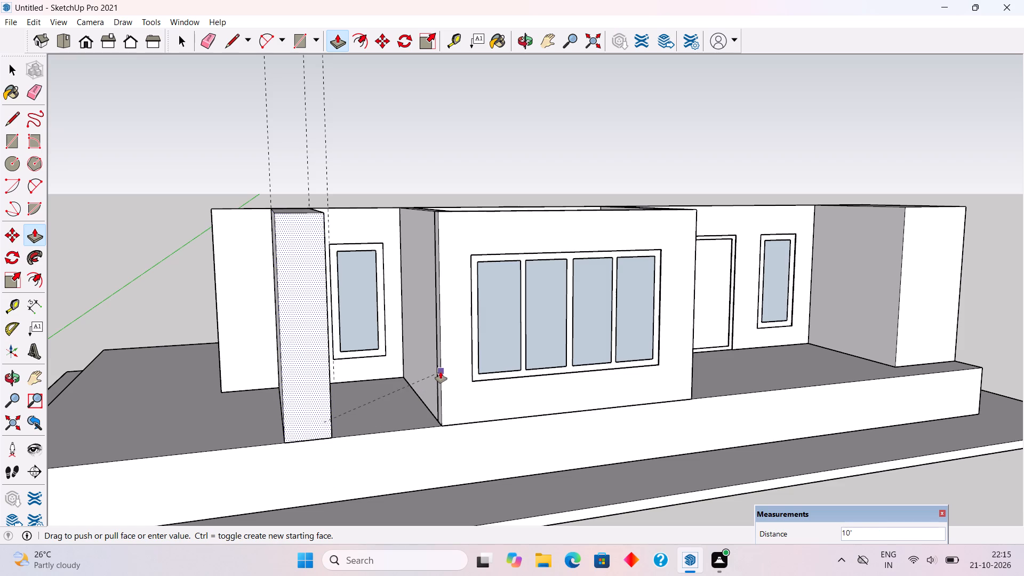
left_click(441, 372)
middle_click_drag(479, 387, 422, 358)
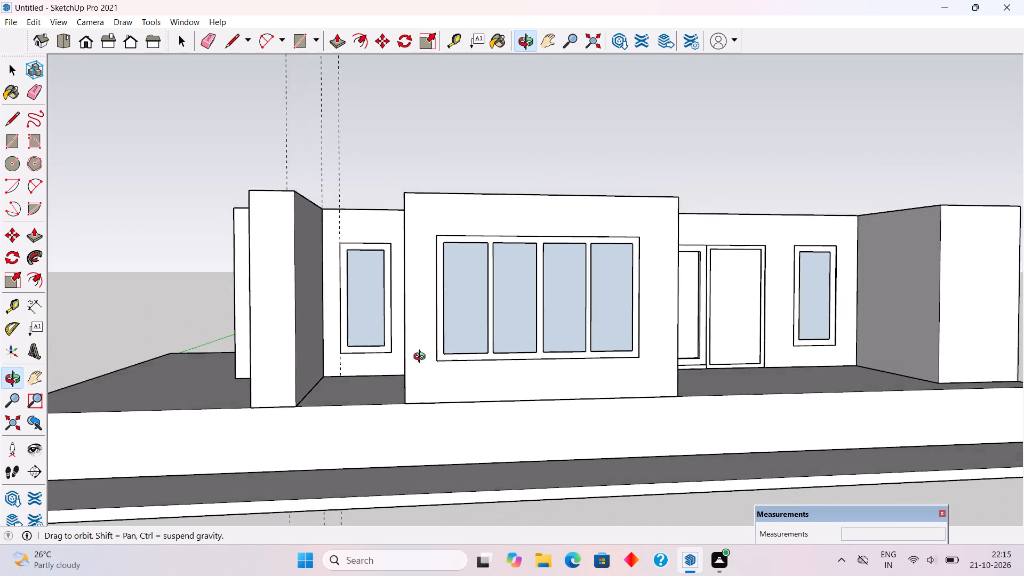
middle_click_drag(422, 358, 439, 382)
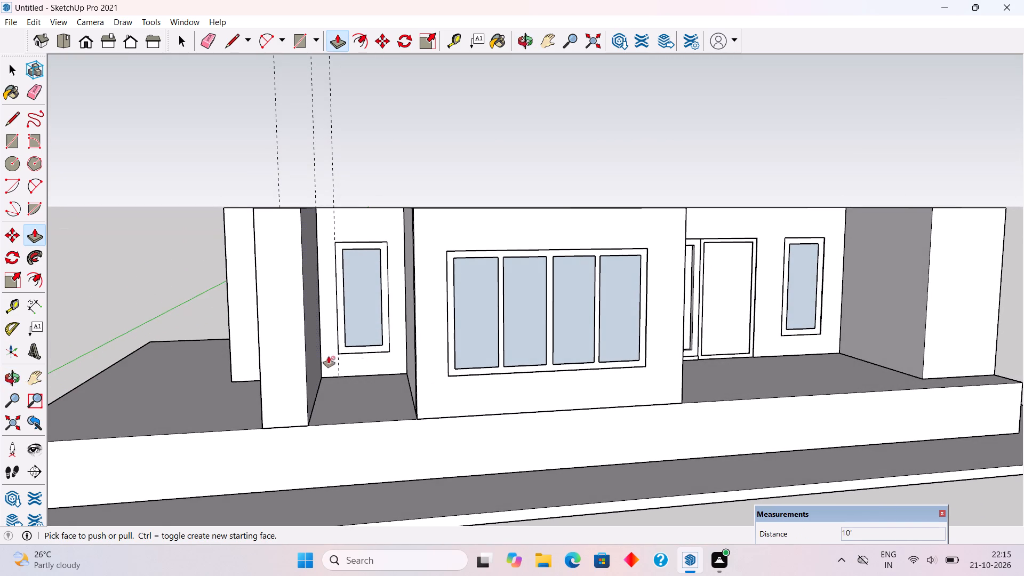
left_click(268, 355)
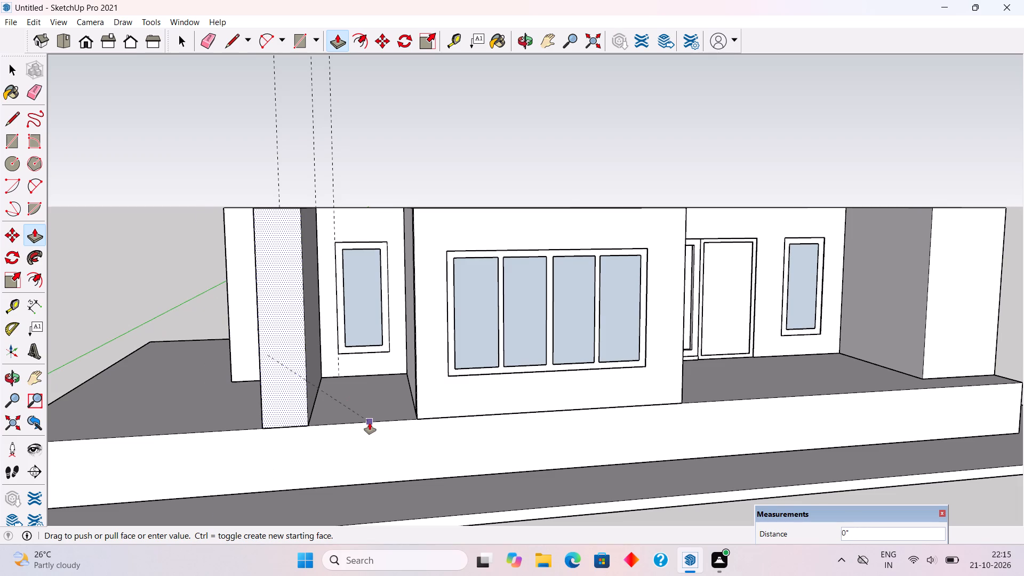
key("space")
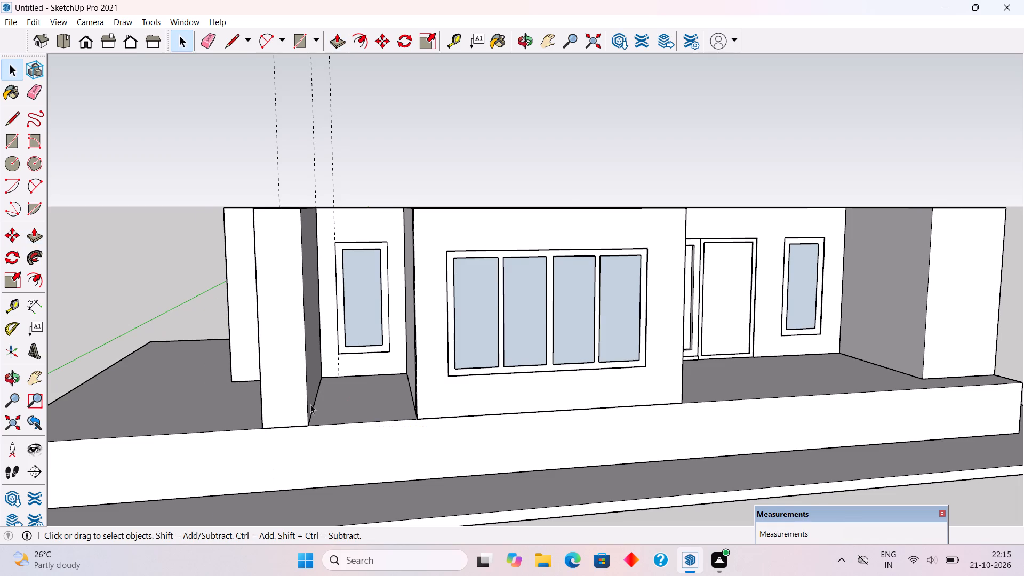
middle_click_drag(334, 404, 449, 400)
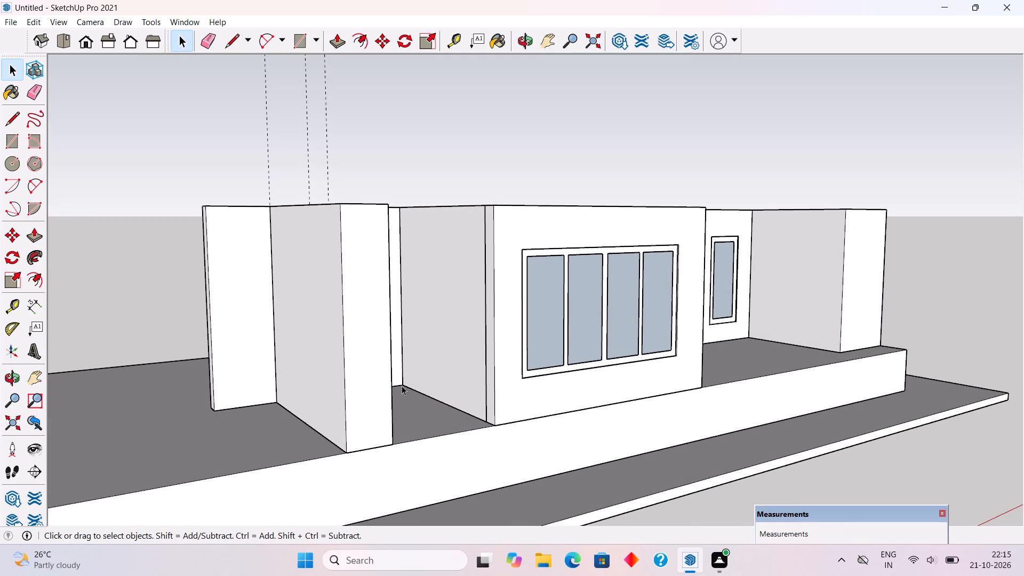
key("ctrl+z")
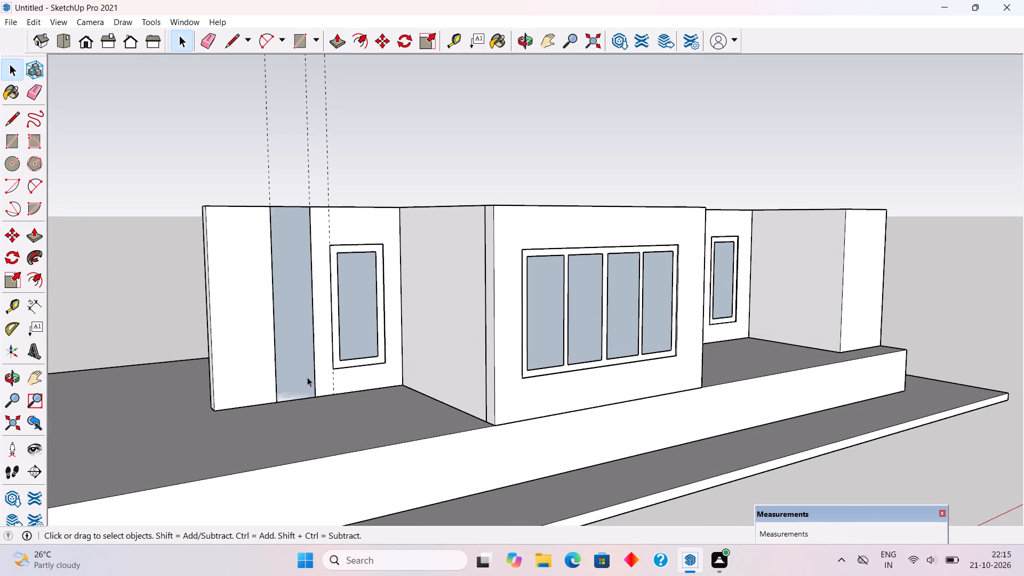
Extrude the 2' wide full-height rectangle 3' outward from the back wall with Push/Pull.
key("p")
left_click(297, 372)
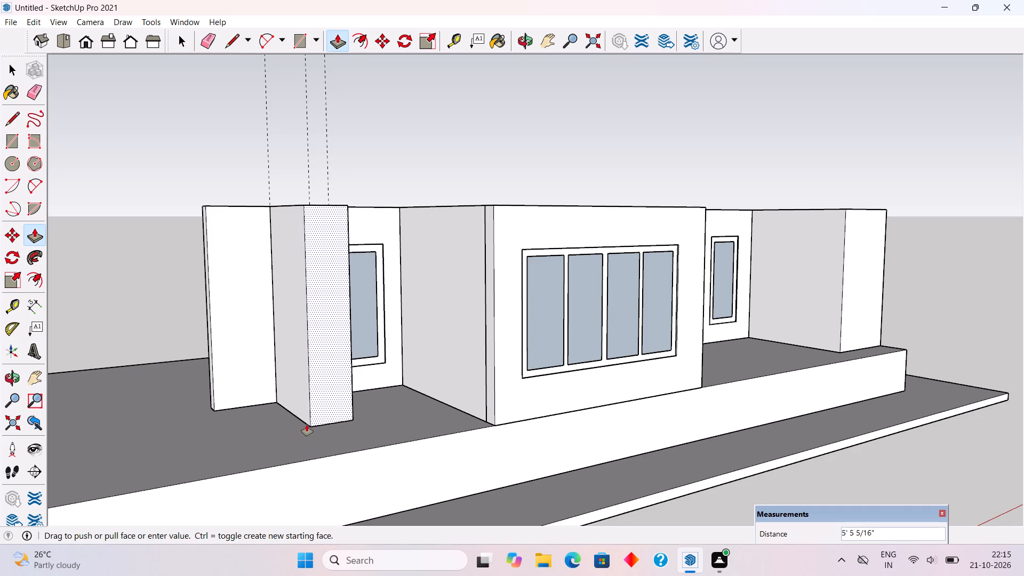
type("3'")
key("Return")
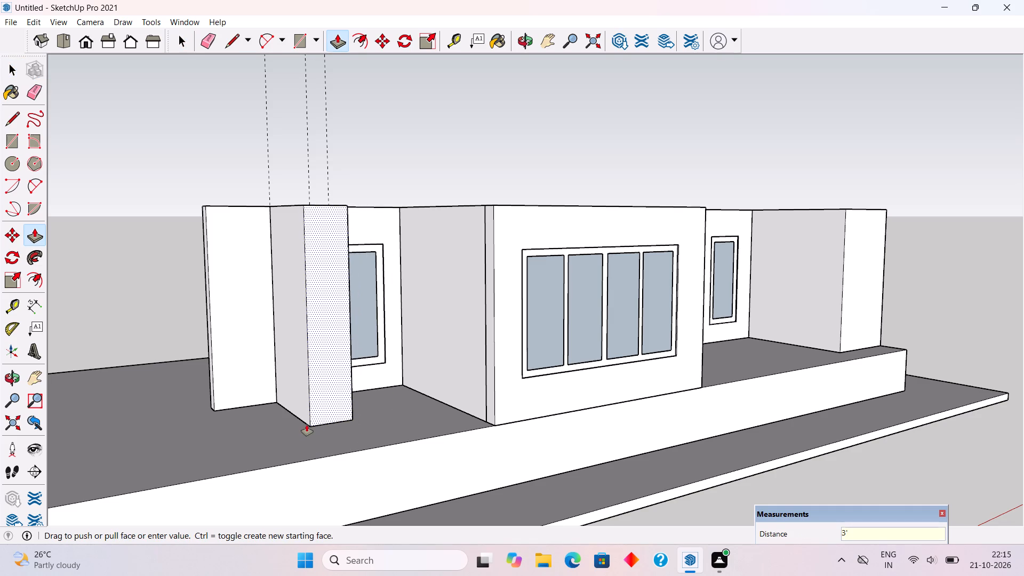
key("space")
Hide the front wall group of the glazed room, leaving its four-pane window and side walls in view.
scroll(307, 425, "down", 5)
middle_click_drag(342, 396, 135, 307)
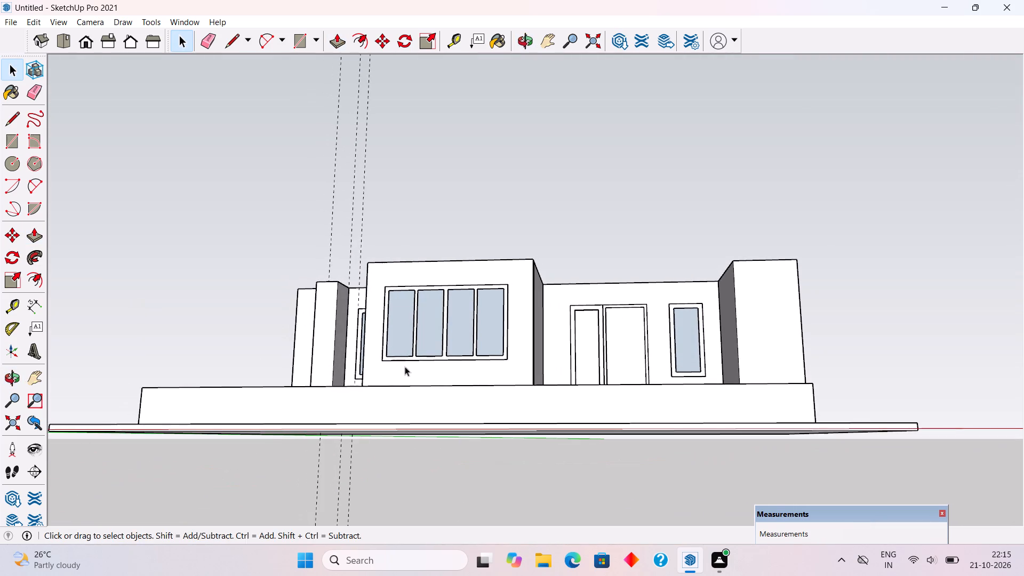
middle_click_drag(449, 384, 549, 463)
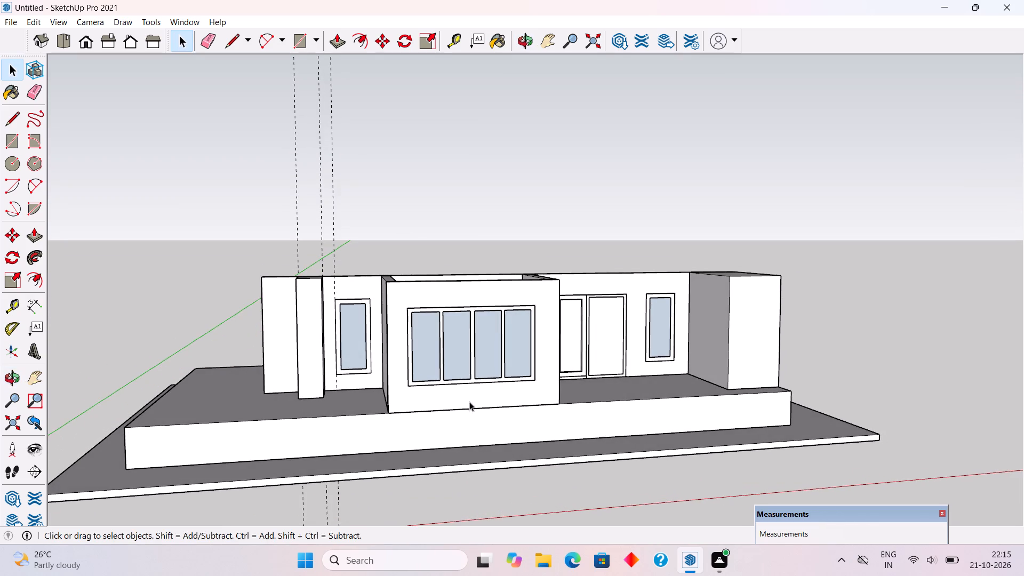
middle_click_drag(468, 401, 530, 526)
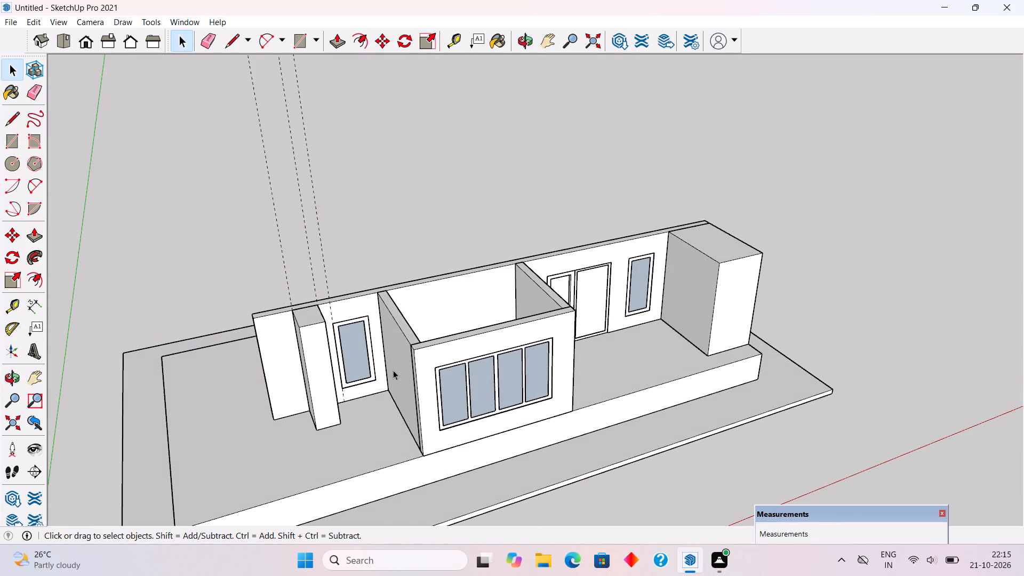
scroll(392, 364, "up", 3)
left_click(461, 359)
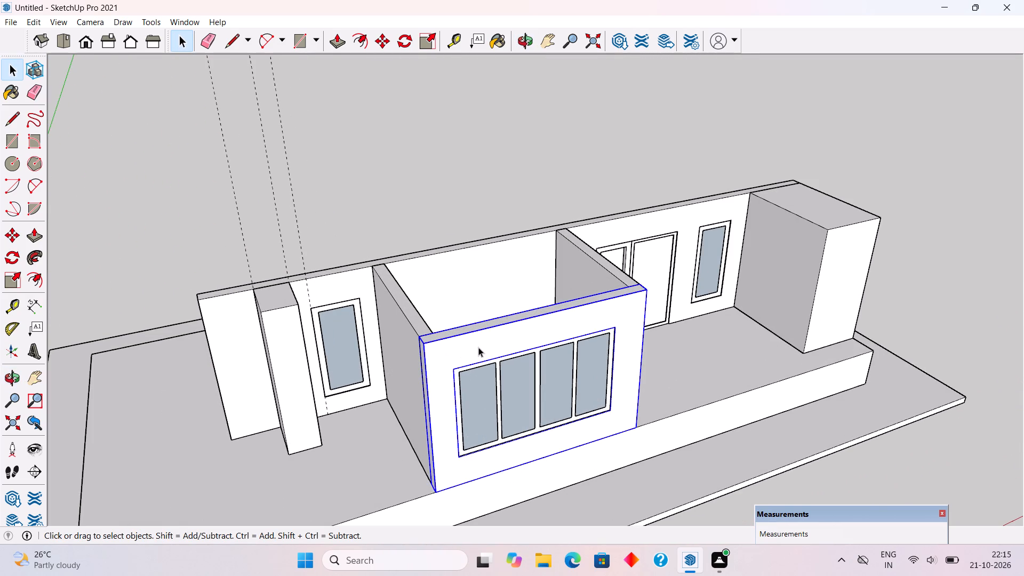
right_click(475, 353)
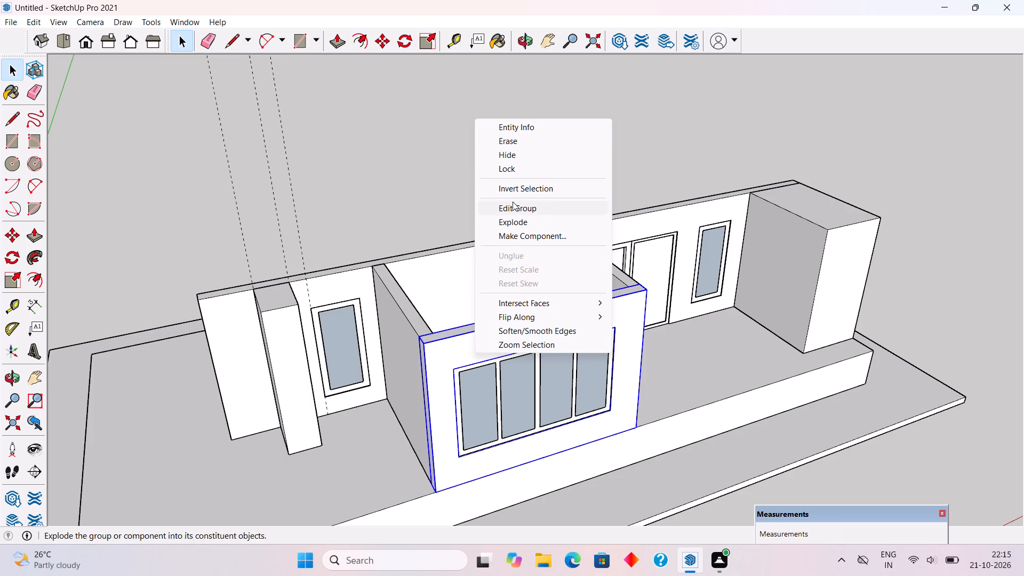
left_click(511, 157)
Inside the glazed room's side wall nearest the pier, extend the front end face 9" and push it back 4'.
scroll(507, 318, "up", 5)
scroll(508, 352, "down", 5)
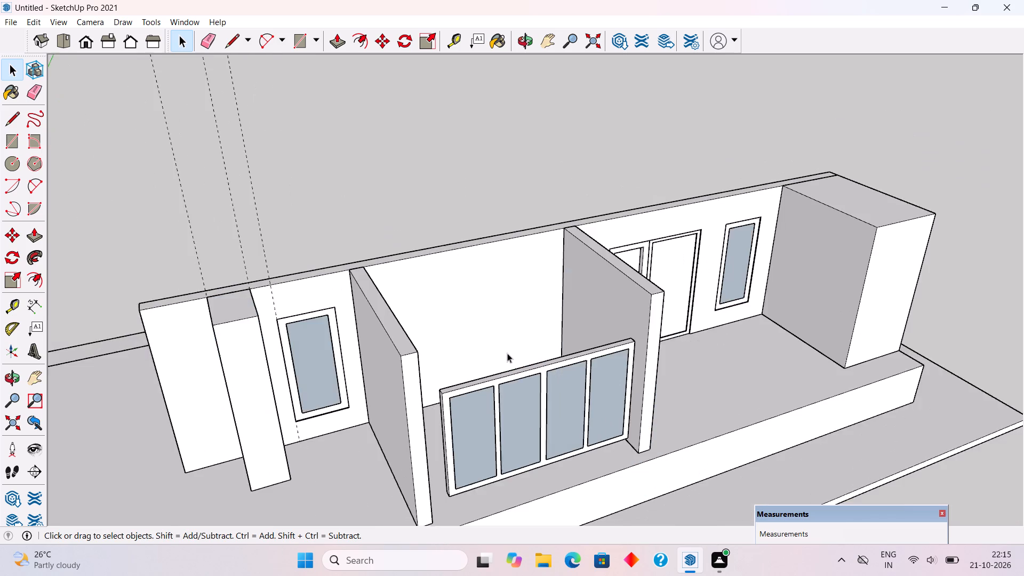
triple_click(427, 428)
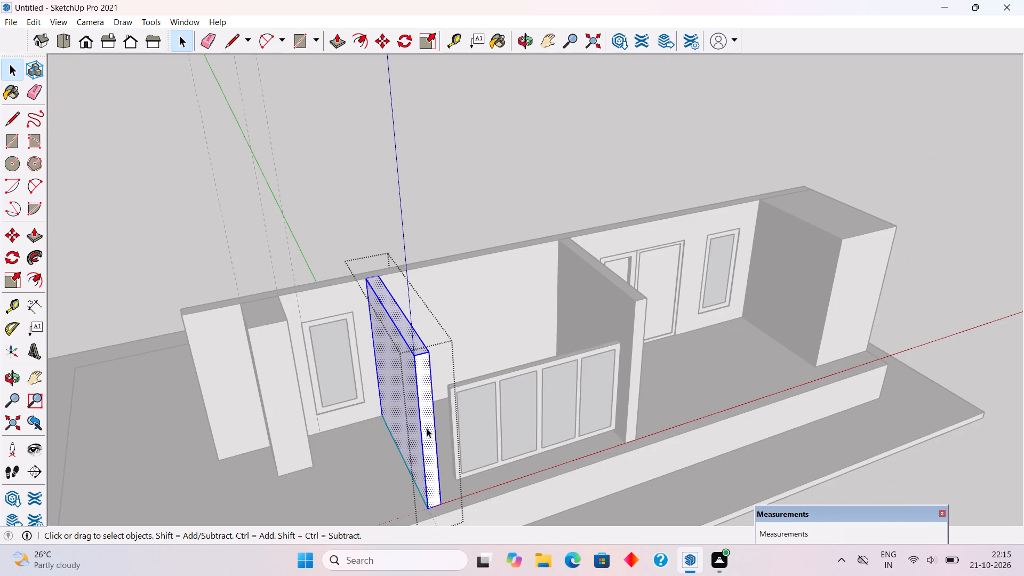
key("p")
left_click(427, 416)
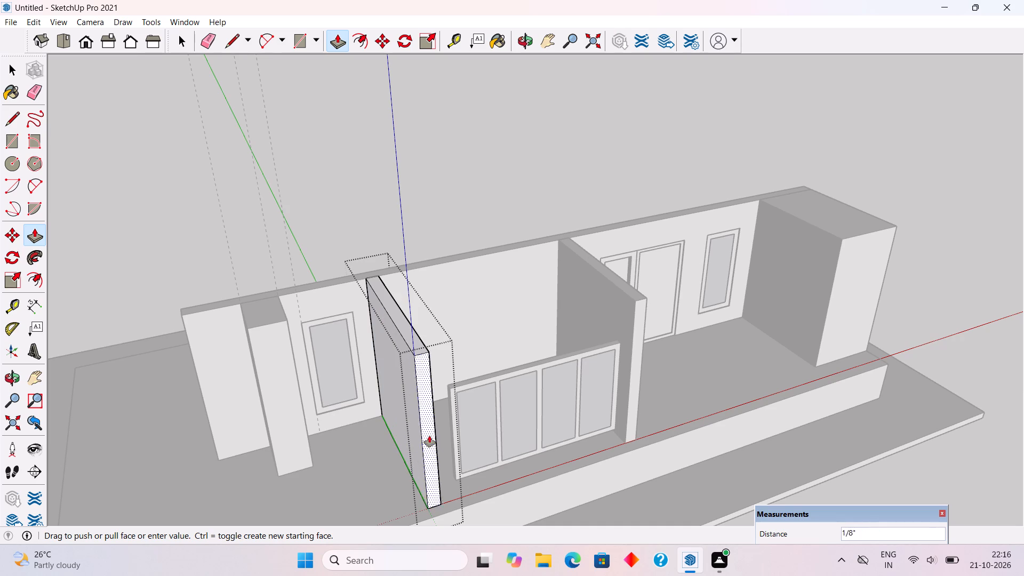
left_click(516, 488)
left_click(438, 474)
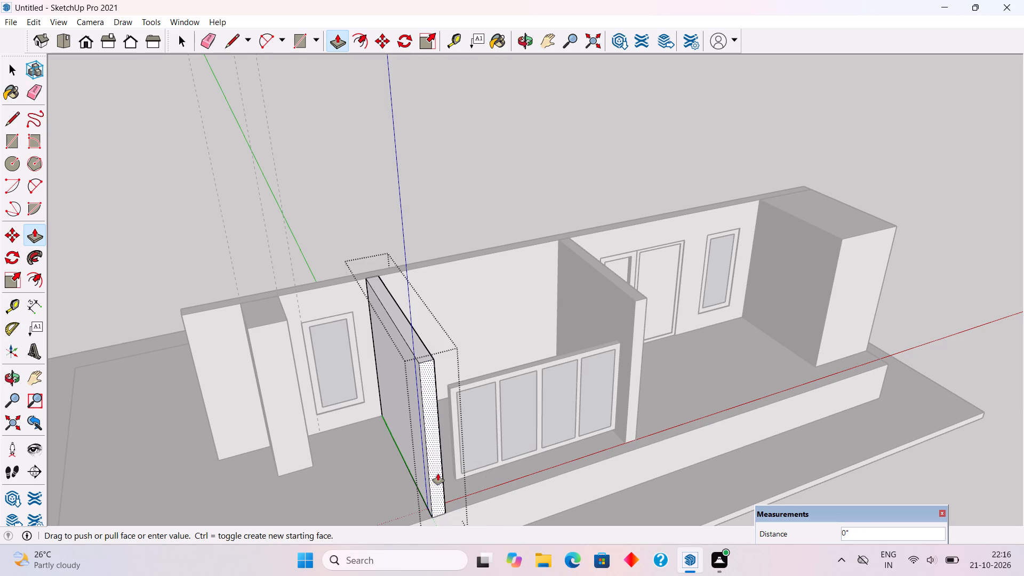
type("4'")
key("Return")
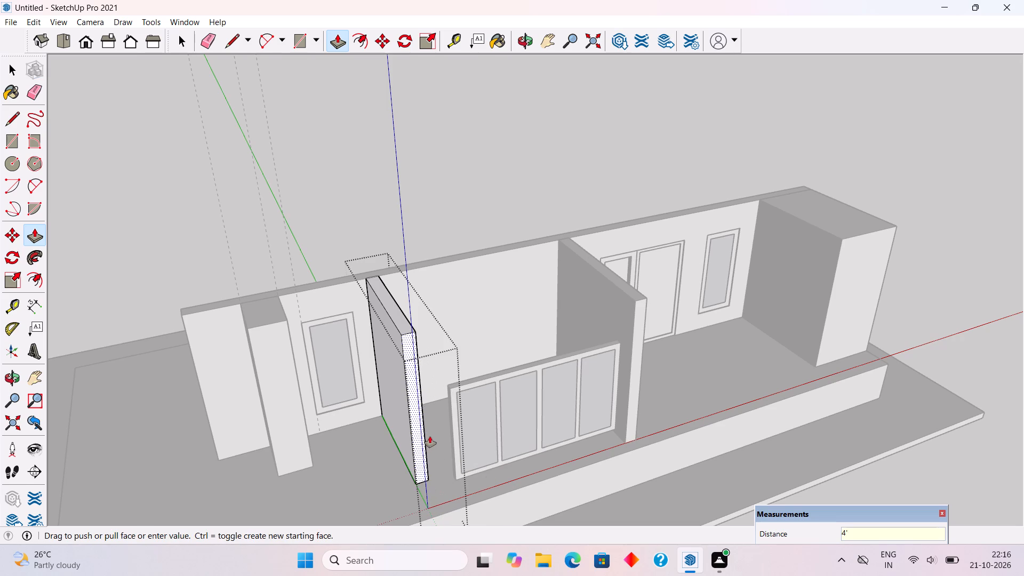
key("space")
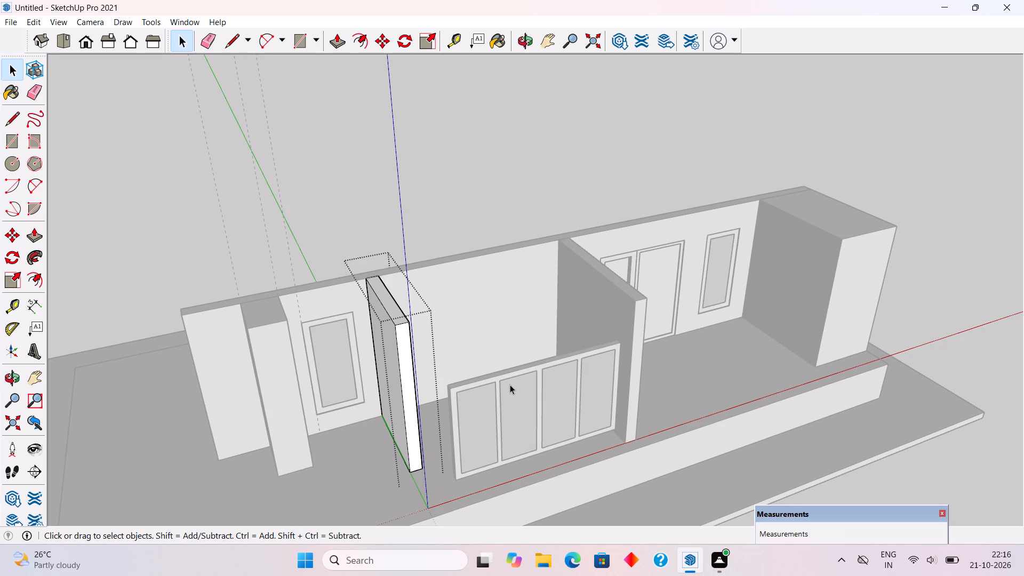
Shorten the glazed room's other side wall by 3' 3" to line up with the first side wall, and close the group.
triple_click(636, 412)
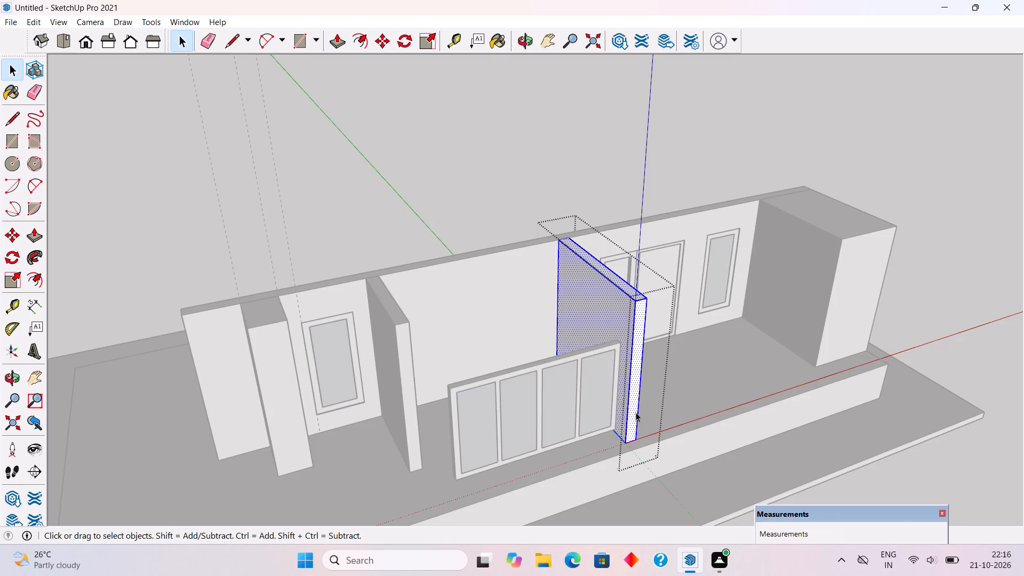
key("p")
left_click(636, 412)
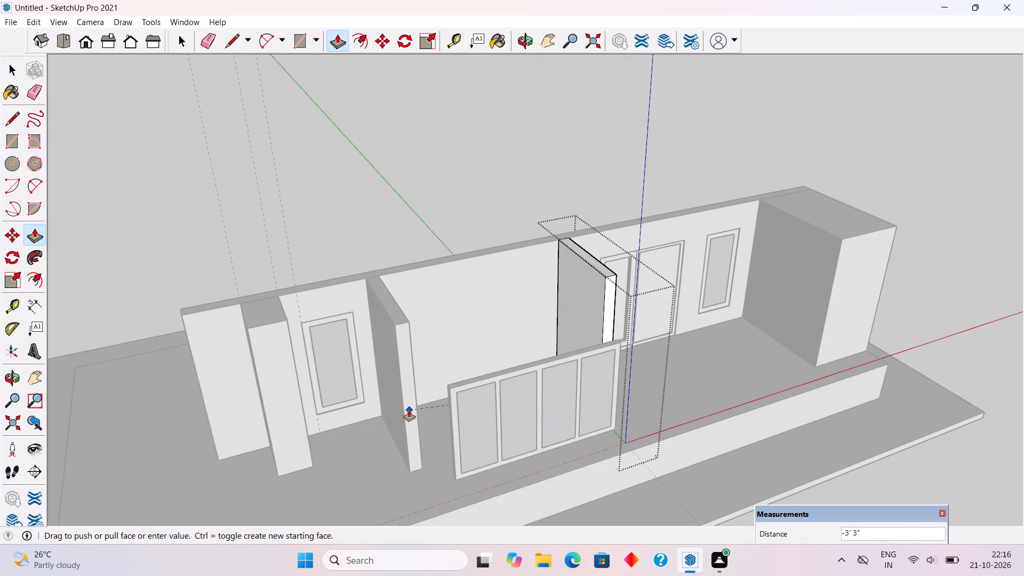
left_click(409, 410)
key("space")
left_click(368, 157)
Group the four glass panes and the surrounding frame of the glazed room's window.
middle_click_drag(614, 466, 430, 305)
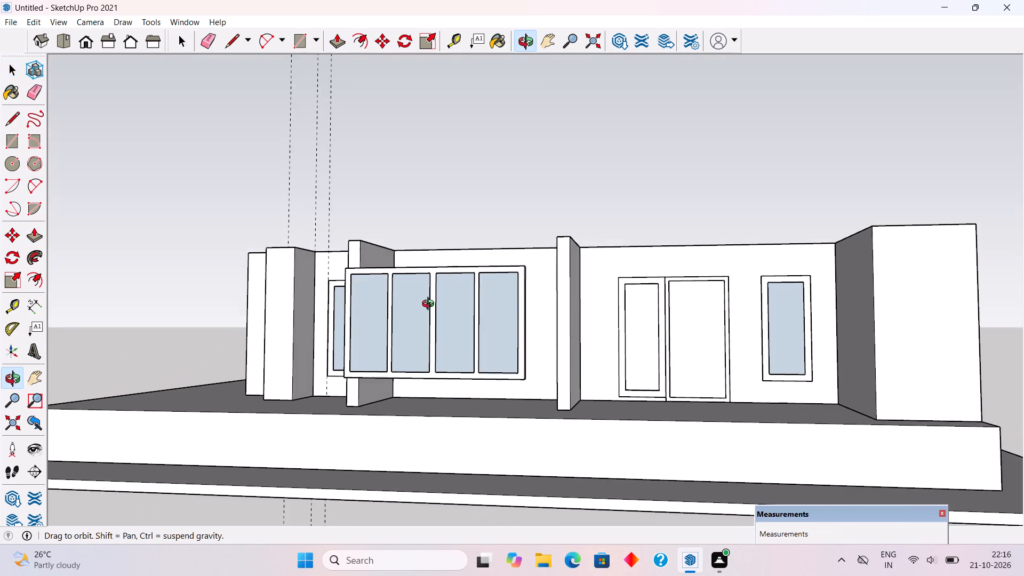
middle_click_drag(430, 305, 500, 341)
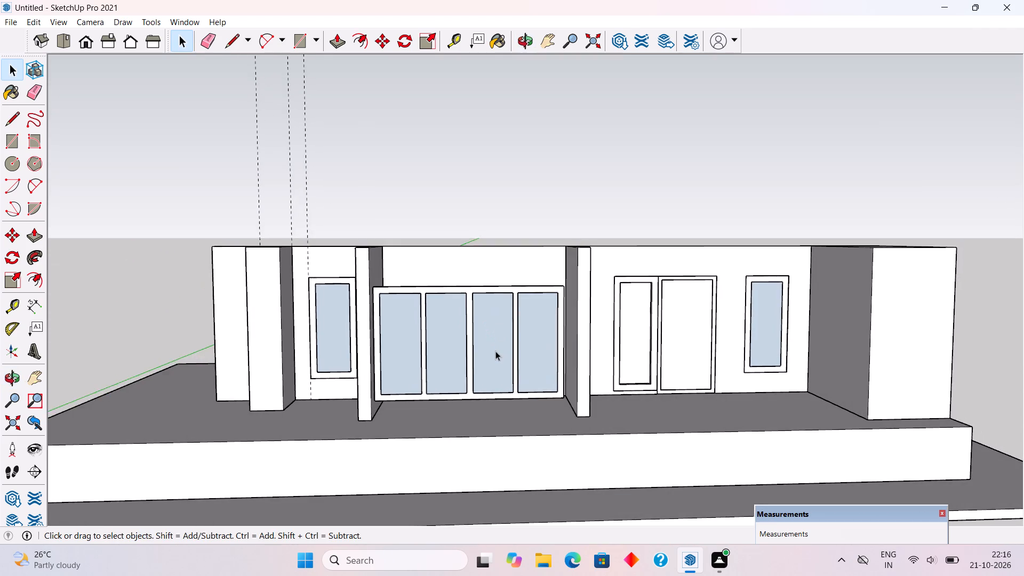
scroll(495, 351, "up", 4)
middle_click_drag(493, 366, 729, 434)
scroll(604, 419, "up", 1)
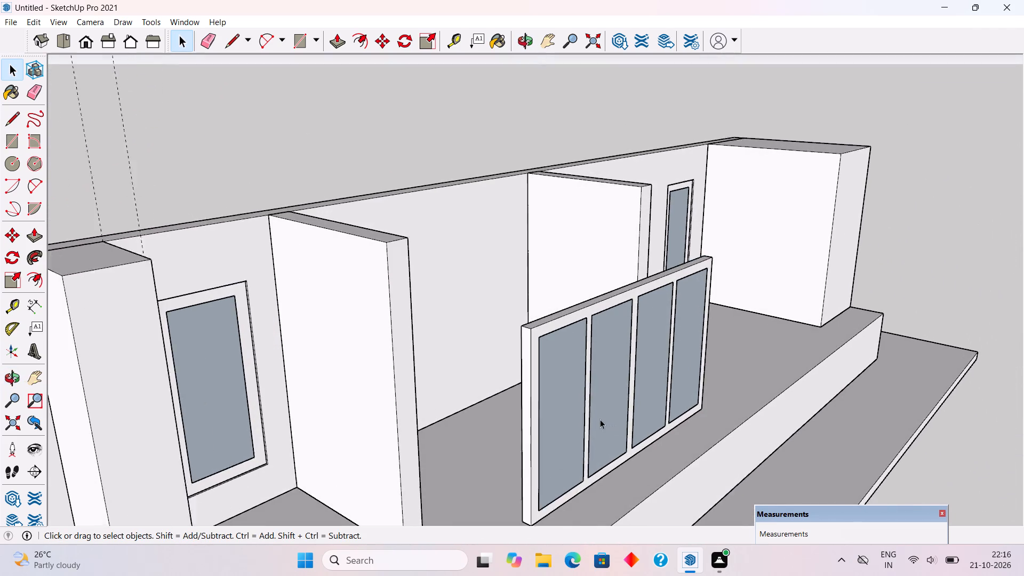
scroll(600, 419, "up", 2)
left_click(596, 419)
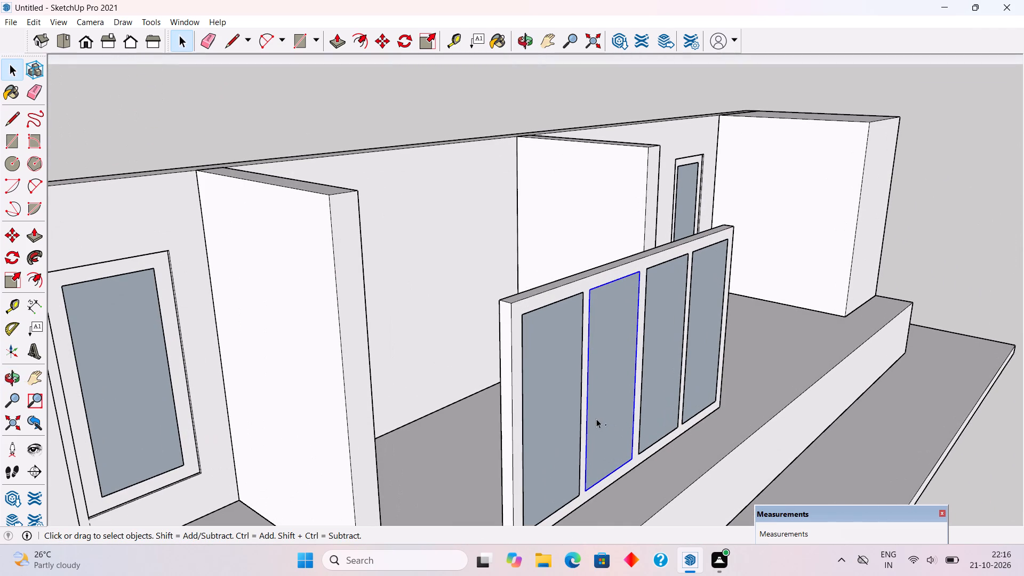
left_click(557, 419, "ctrl")
left_click(514, 441, "ctrl")
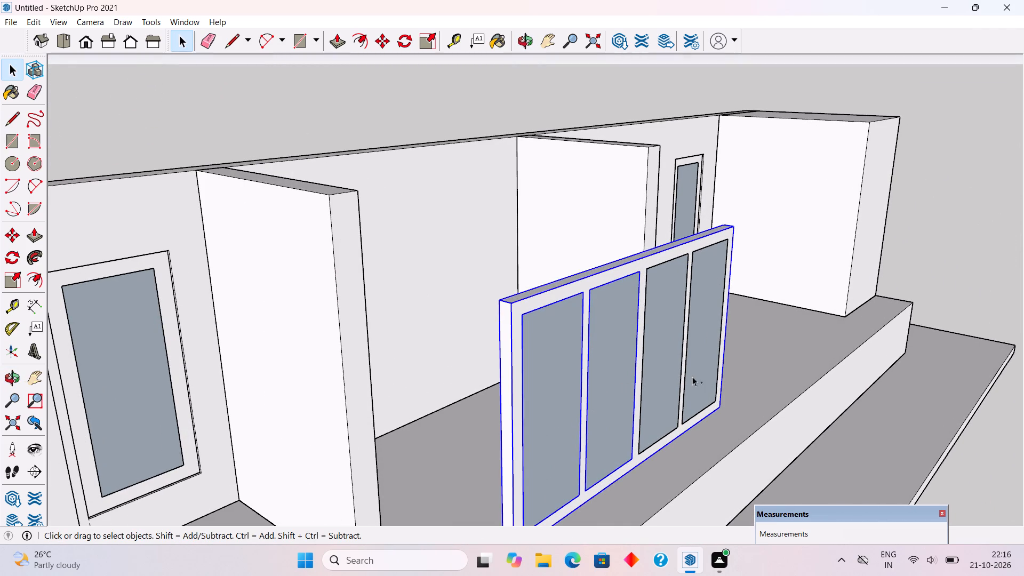
left_click(670, 388, "ctrl")
left_click(689, 380, "ctrl")
right_click(689, 380, "ctrl")
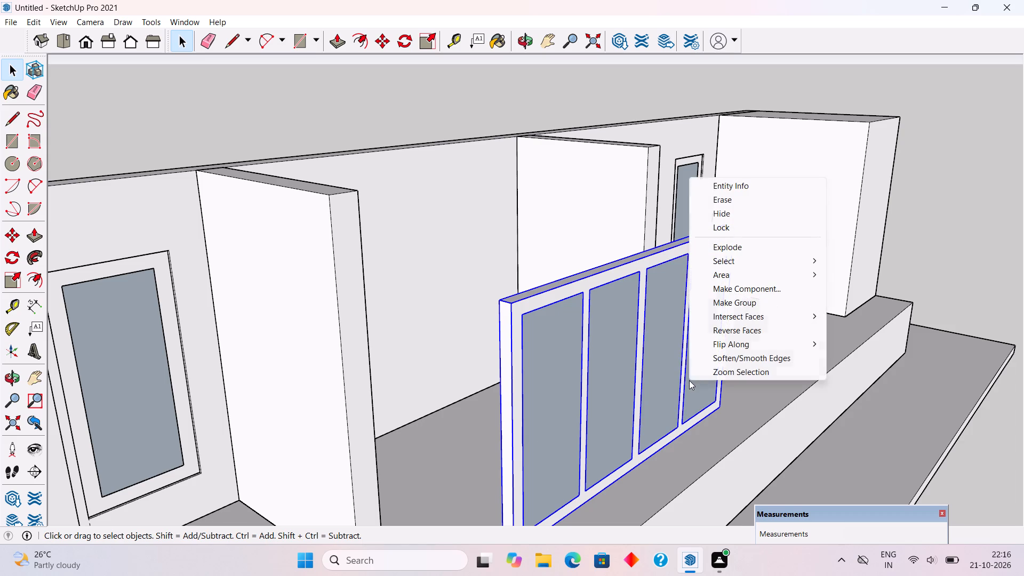
left_click(721, 301)
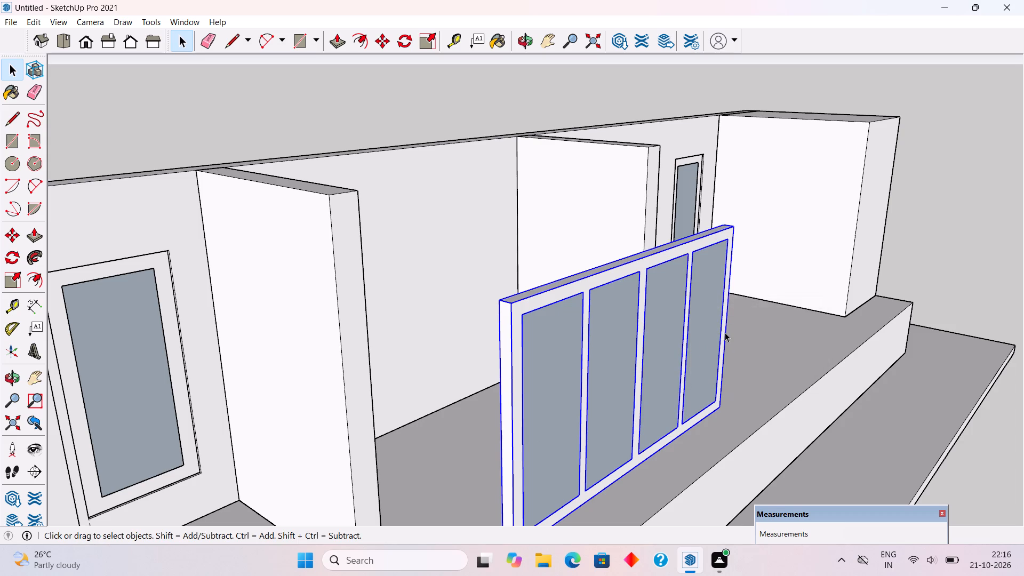
Unhide the glazed room's front wall.
scroll(725, 332, "down", 6)
scroll(660, 413, "up", 2)
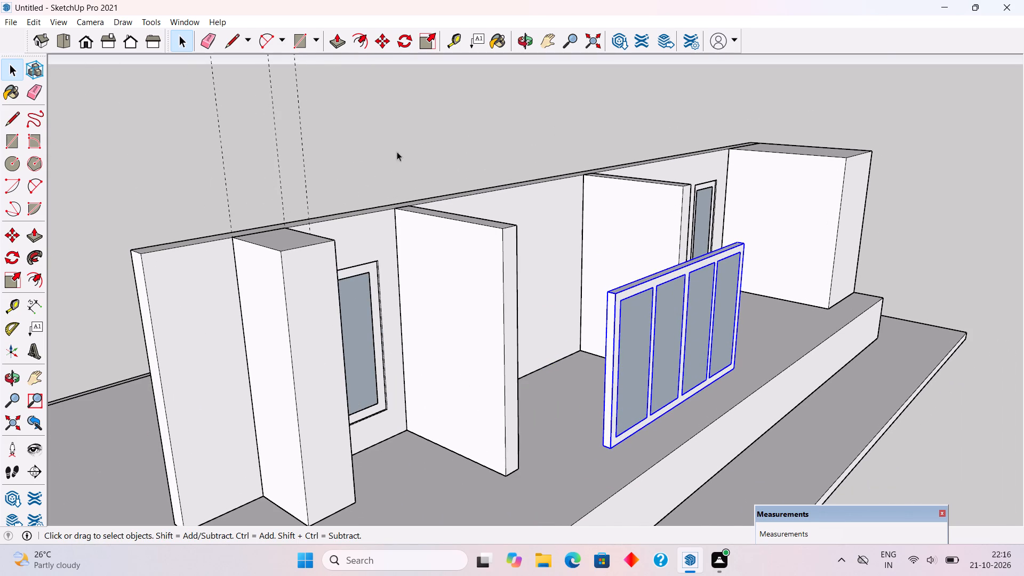
left_click(42, 22)
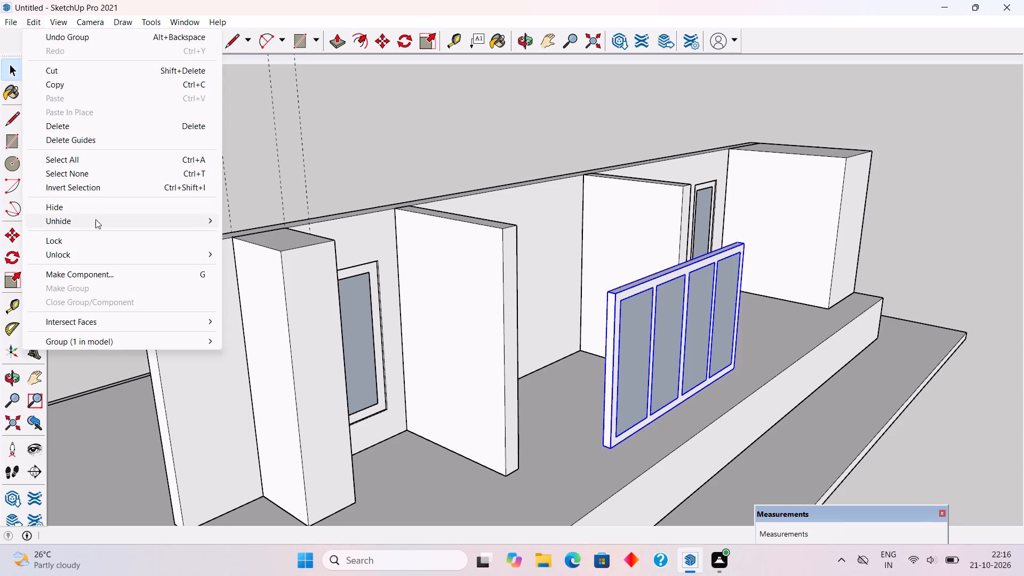
left_click(95, 219)
left_click(248, 246)
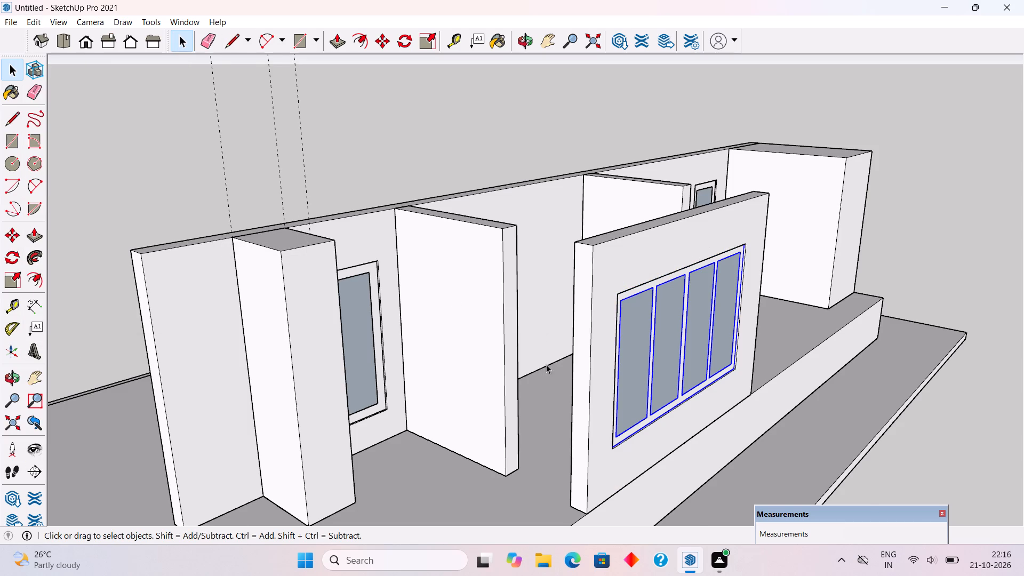
Move the front wall 3' 3" back so its inner bottom corner meets the end of the shortened side wall.
scroll(548, 366, "up", 1)
left_click(609, 377)
scroll(597, 427, "up", 5)
scroll(561, 259, "down", 5)
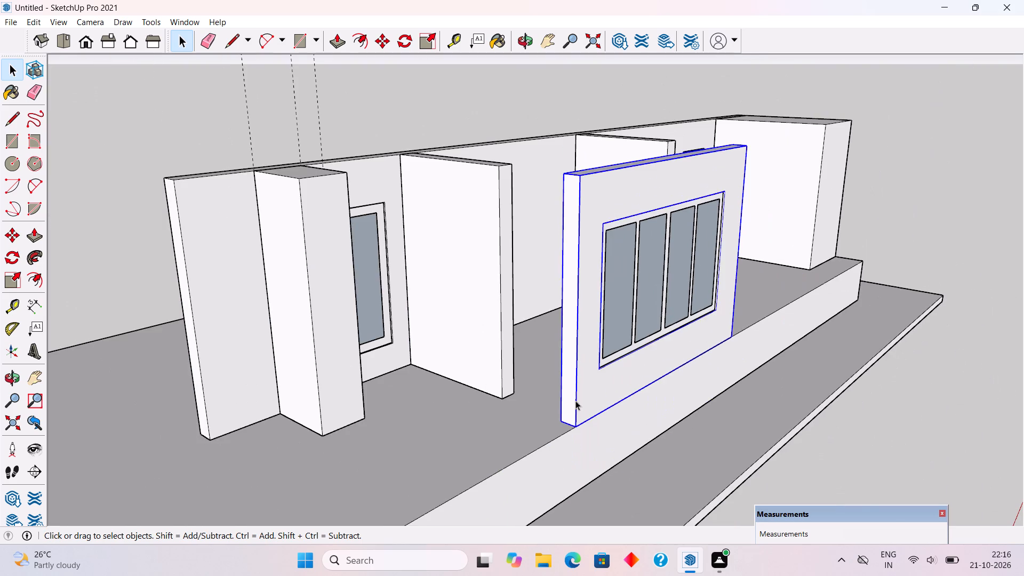
scroll(558, 417, "up", 7)
key("m")
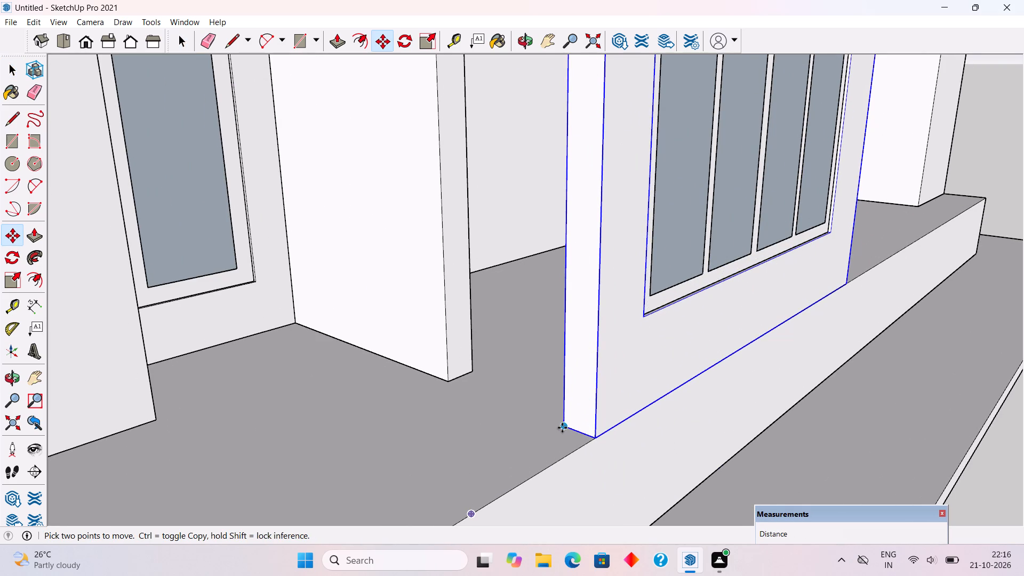
left_click(562, 428)
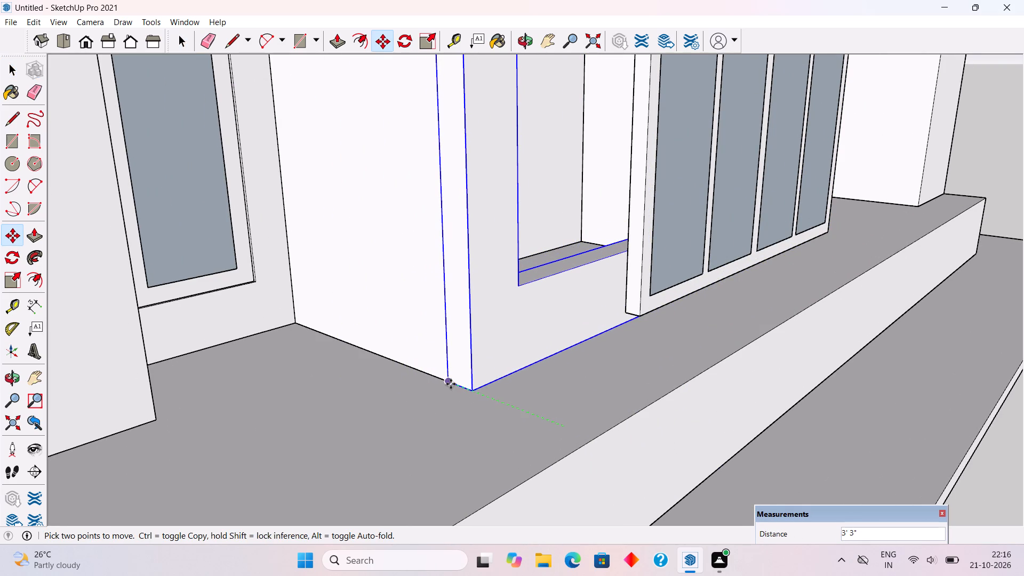
left_click(451, 384)
key("space")
Move the grouped four-pane window about 3' 2" by its bottom front corner to the matching corner of the wall opening.
scroll(451, 384, "down", 6)
left_click(565, 321)
scroll(547, 347, "up", 3)
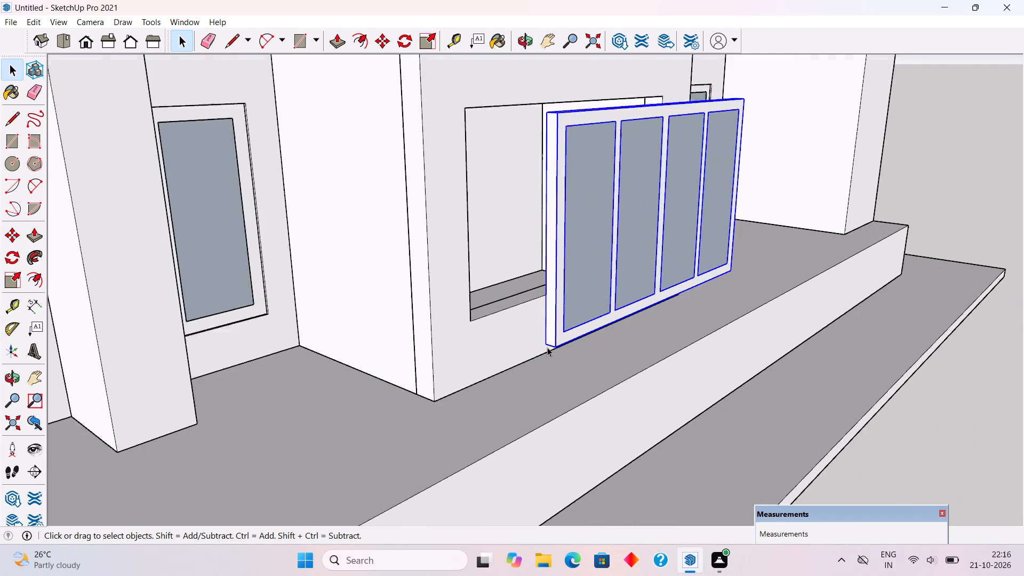
scroll(547, 347, "up", 2)
key("m")
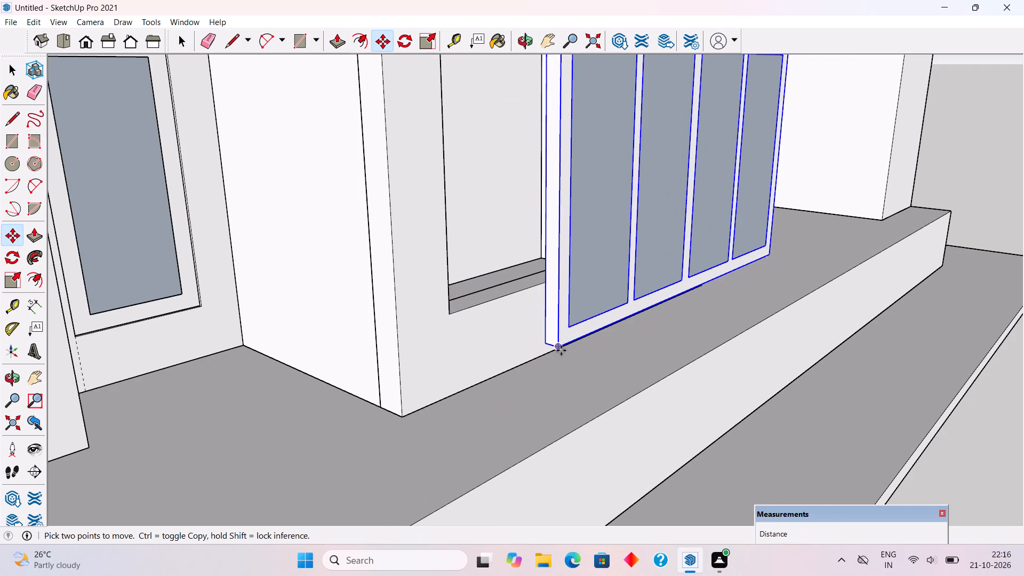
left_click(560, 351)
left_click(447, 316)
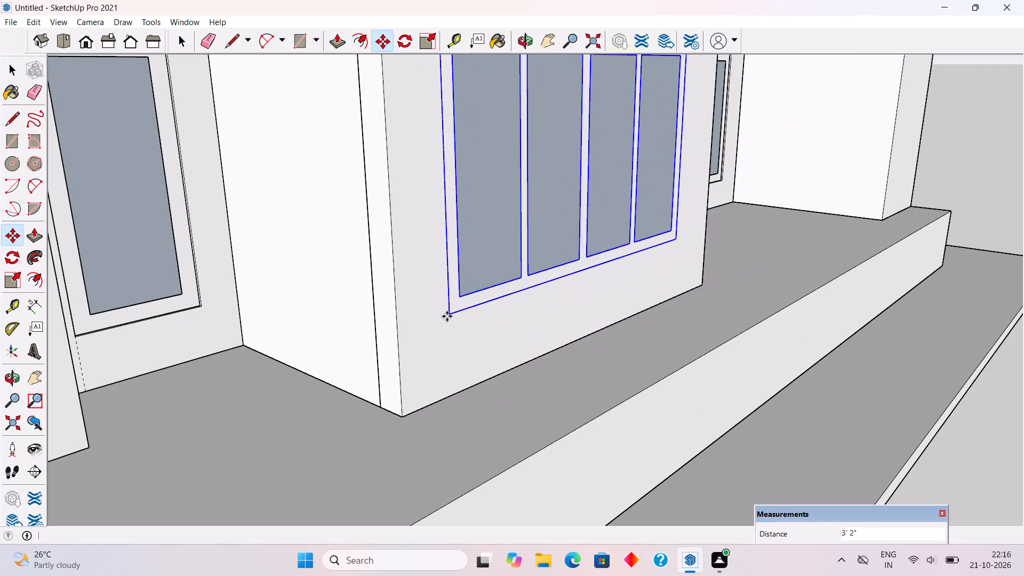
Recess the four-pane window 1" into the front wall's opening and clear the selection.
middle_click_drag(466, 302, 420, 387)
scroll(417, 389, "up", 5)
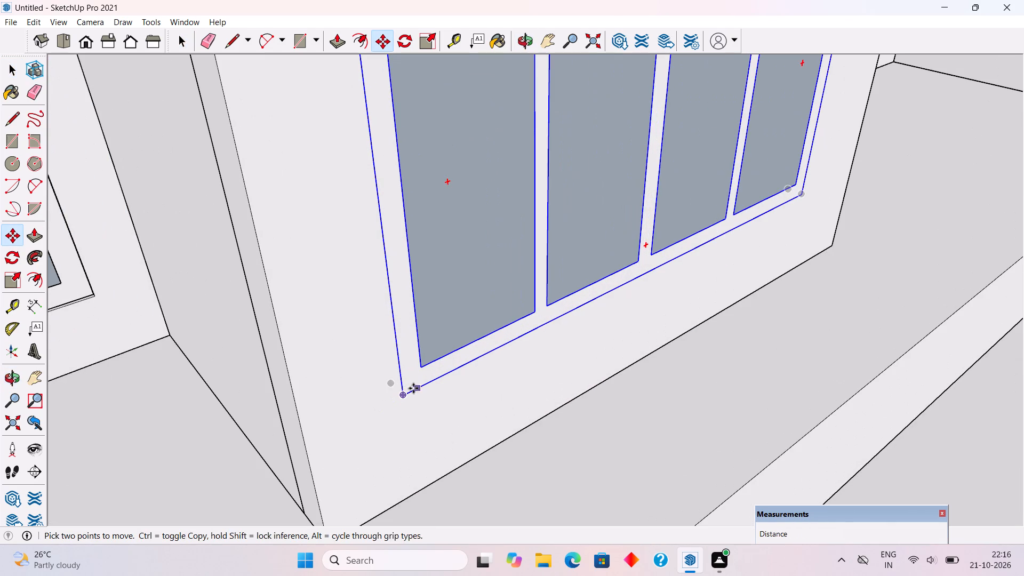
left_click(404, 392)
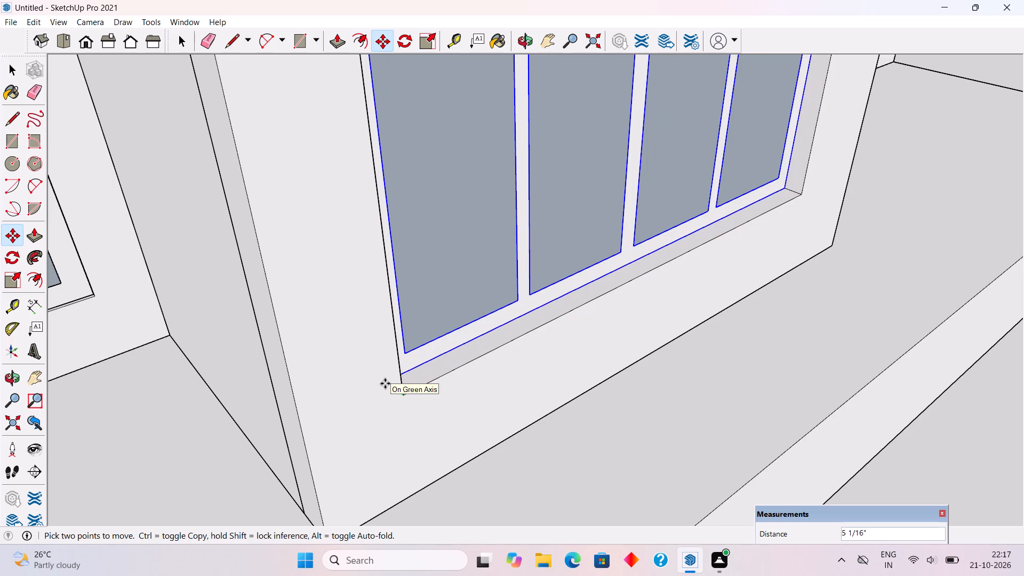
type("1\"")
key("Return")
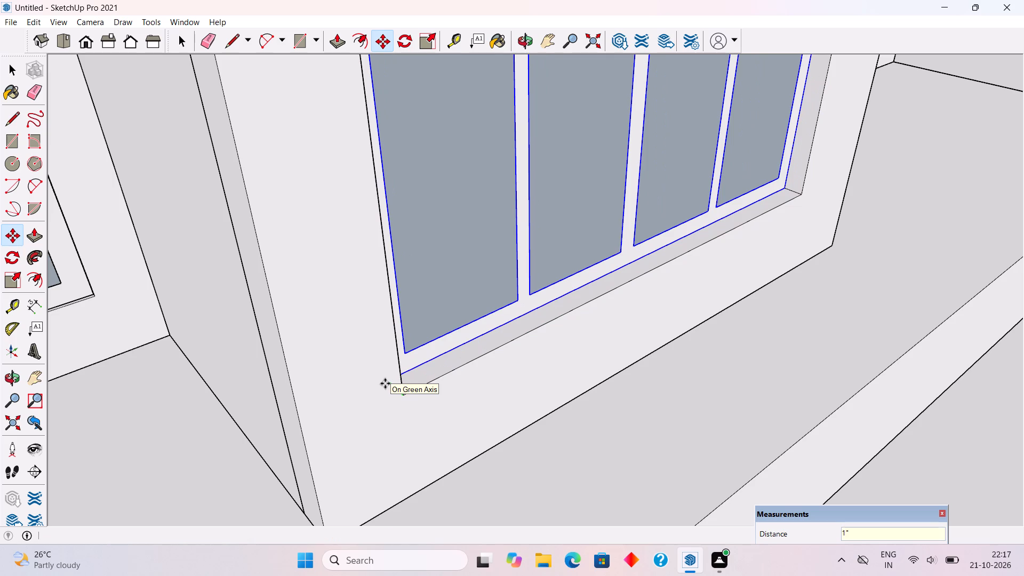
key("space")
scroll(385, 383, "down", 13)
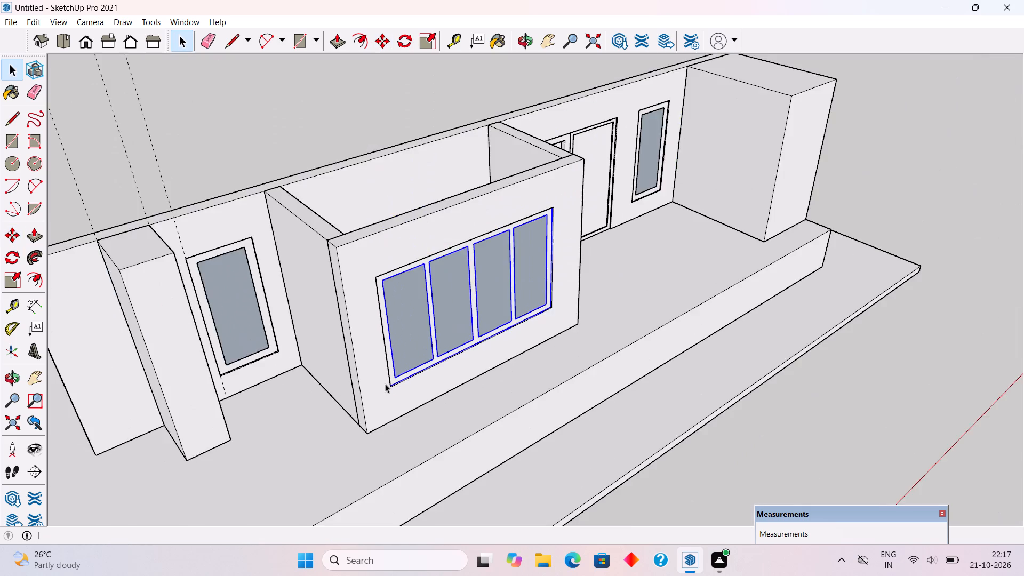
scroll(385, 383, "down", 5)
left_click(300, 223)
Extend the front face of the projecting pier outward by another 1' with Push/Pull.
middle_click_drag(415, 367, 280, 232)
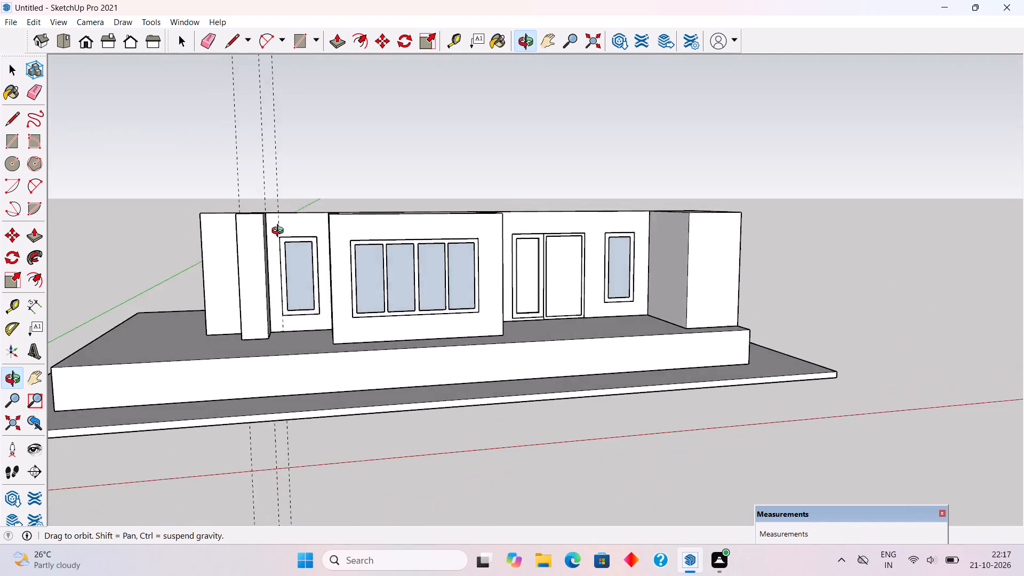
middle_click_drag(280, 232, 247, 207)
scroll(315, 252, "up", 3)
middle_click_drag(315, 252, 324, 332)
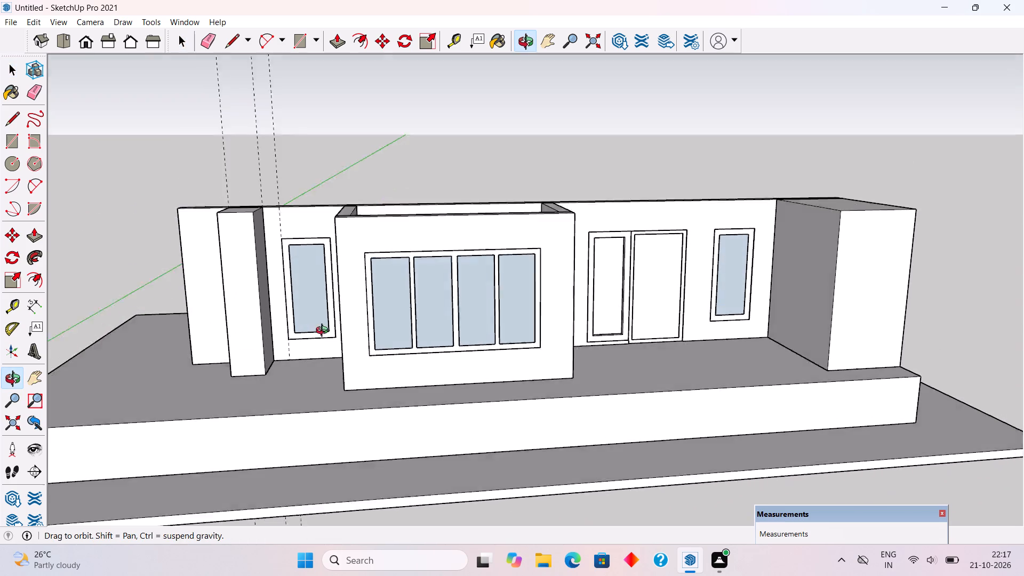
middle_click_drag(324, 332, 327, 348)
left_click(250, 353)
key("p")
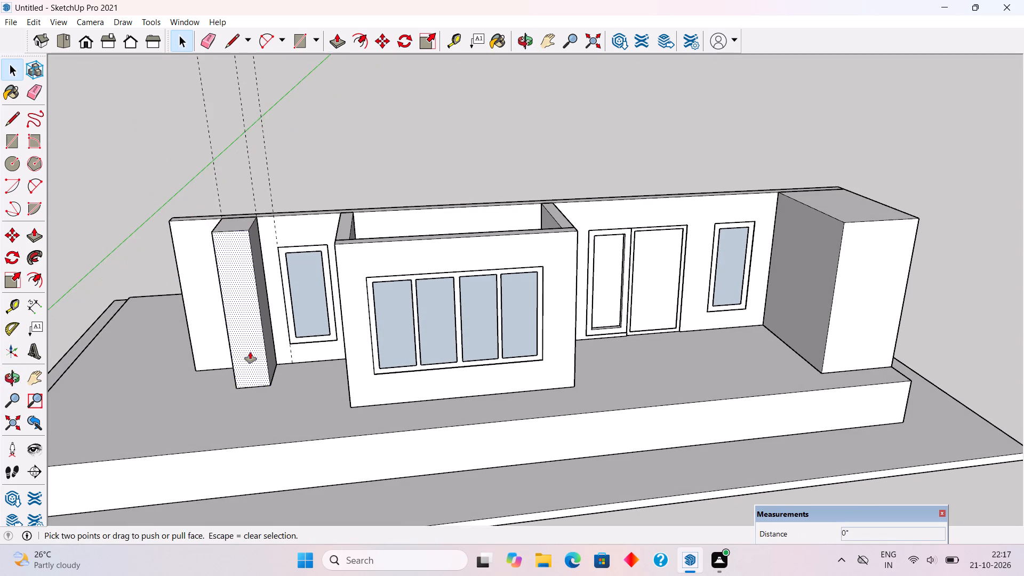
left_click(250, 352)
type("1'")
key("Return")
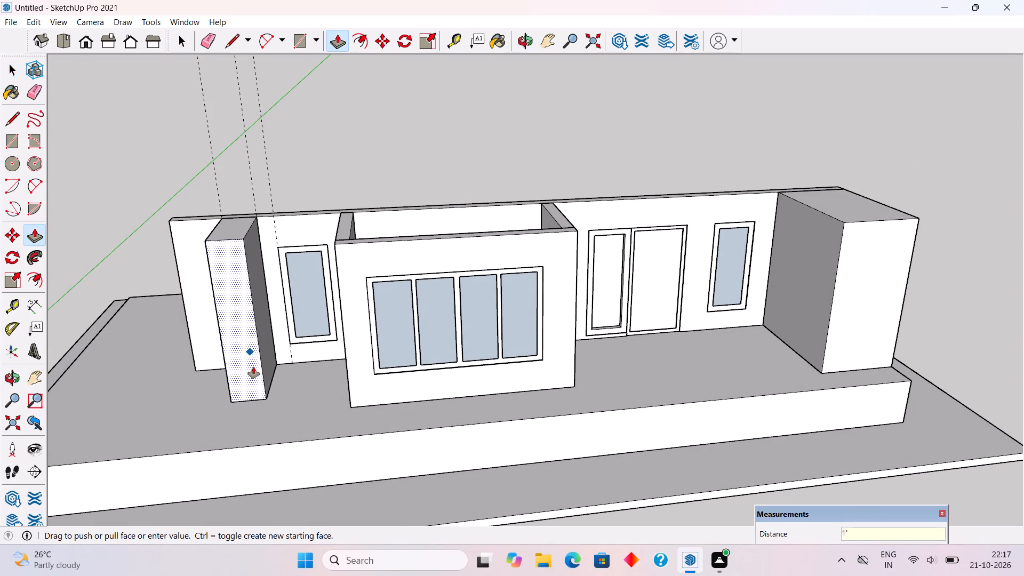
key("space")
Group the projecting pier's faces and edges, and clear the selection.
triple_click(253, 367)
right_click(253, 367)
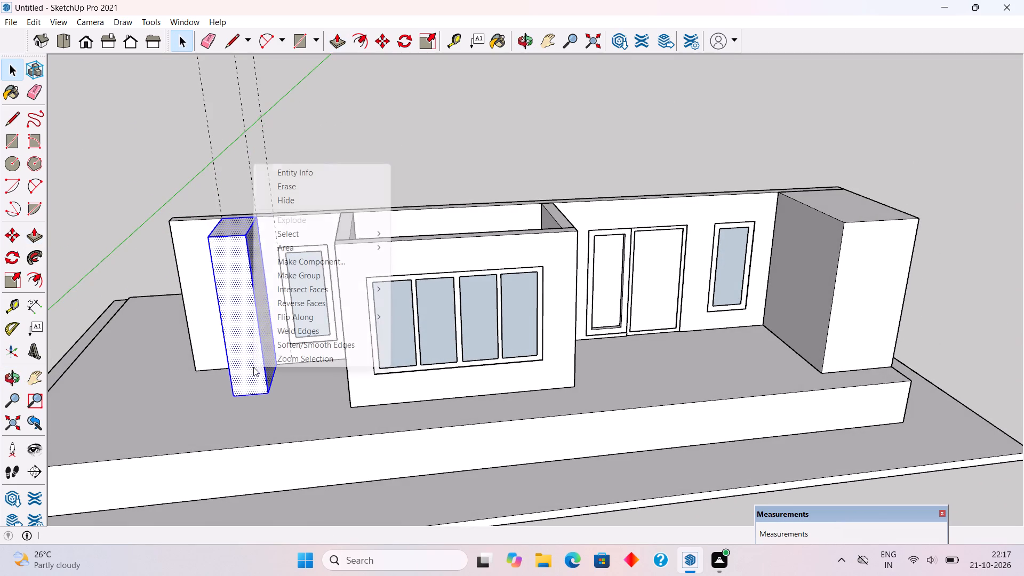
left_click(307, 272)
left_click(333, 180)
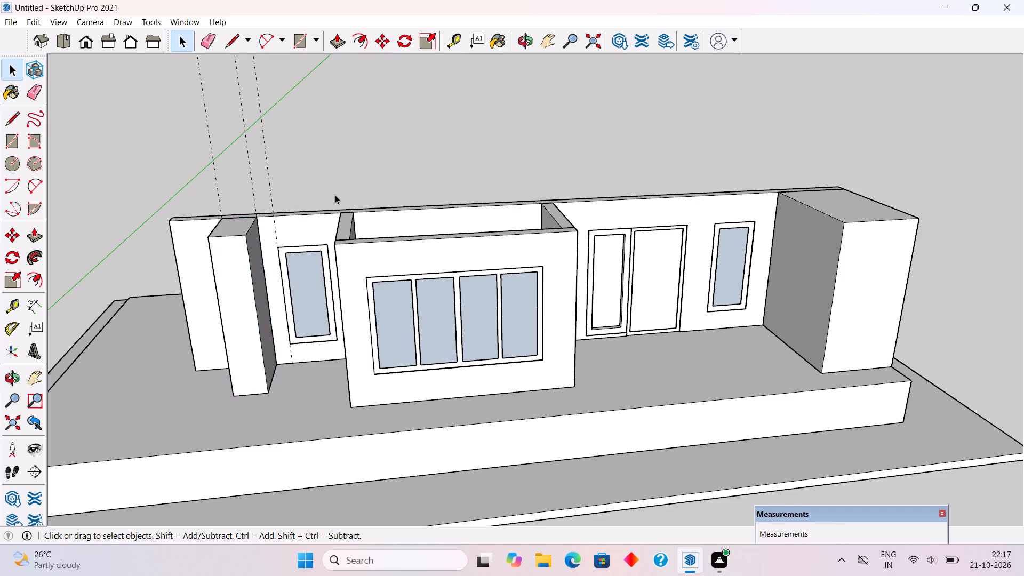
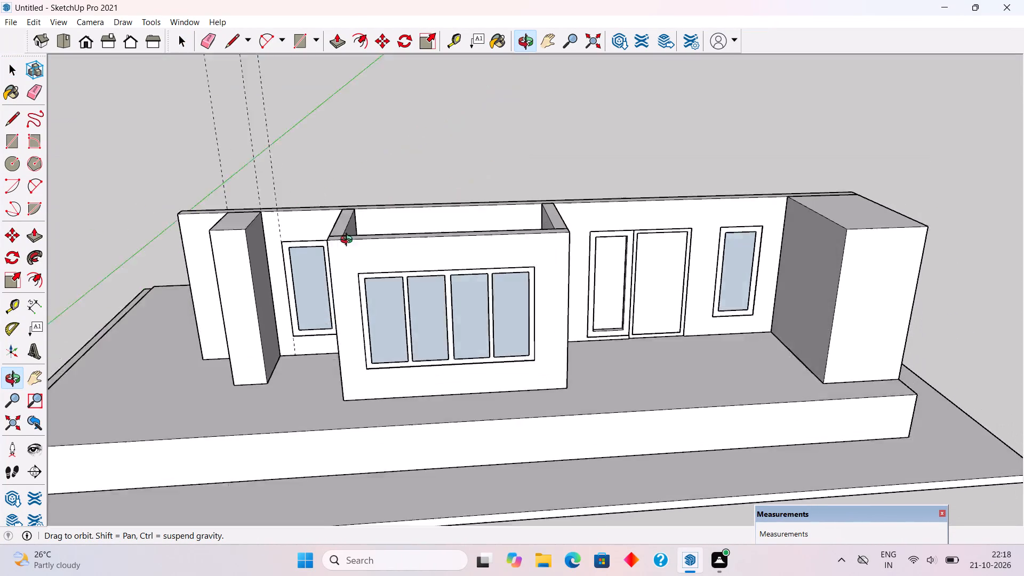
Examine the glazed room, windowed wall, pier and end box from above and from the pier end of the slab.
scroll(389, 293, "down", 3)
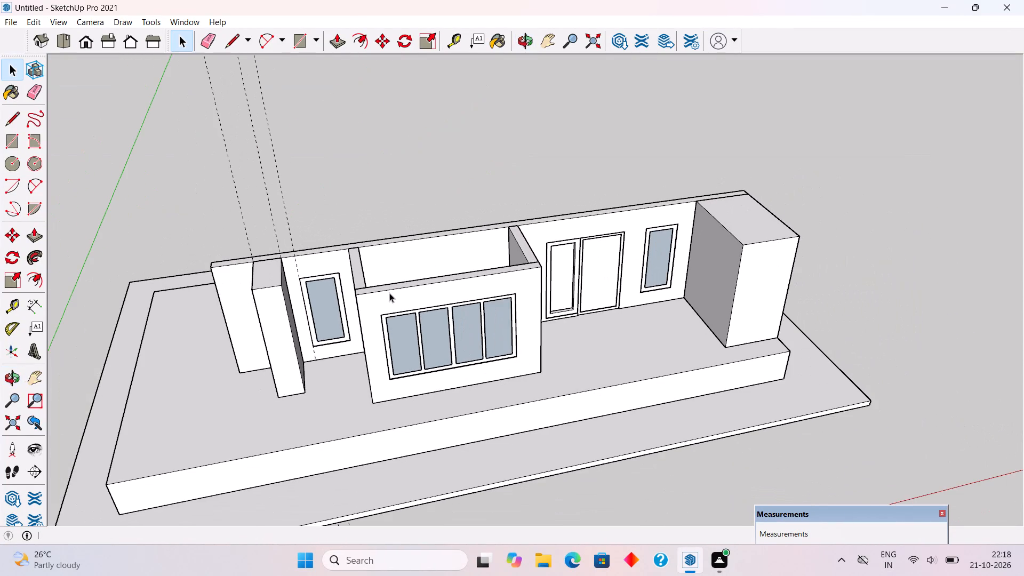
middle_click_drag(403, 322, 478, 395)
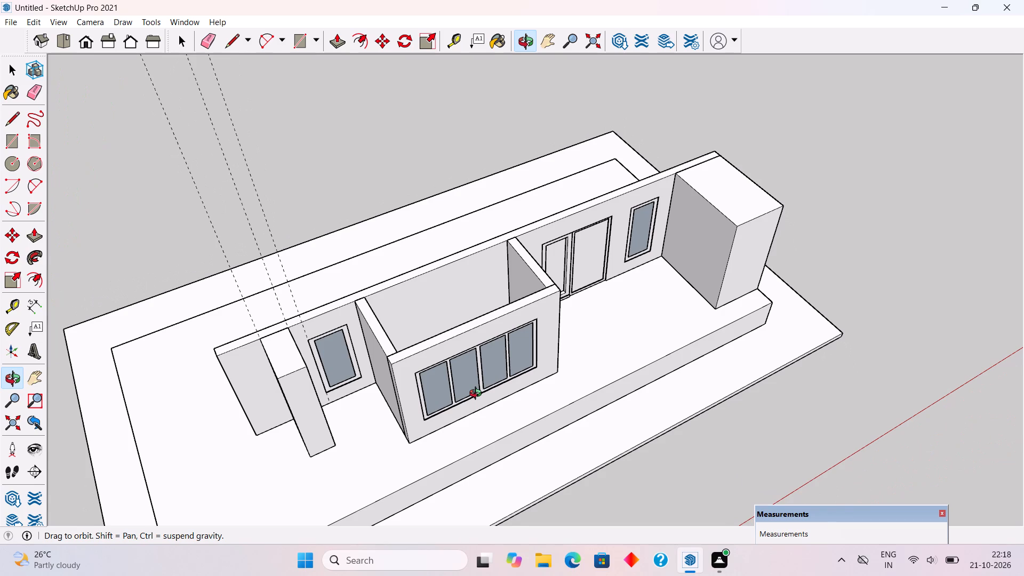
middle_click_drag(478, 395, 460, 406)
scroll(435, 296, "up", 2)
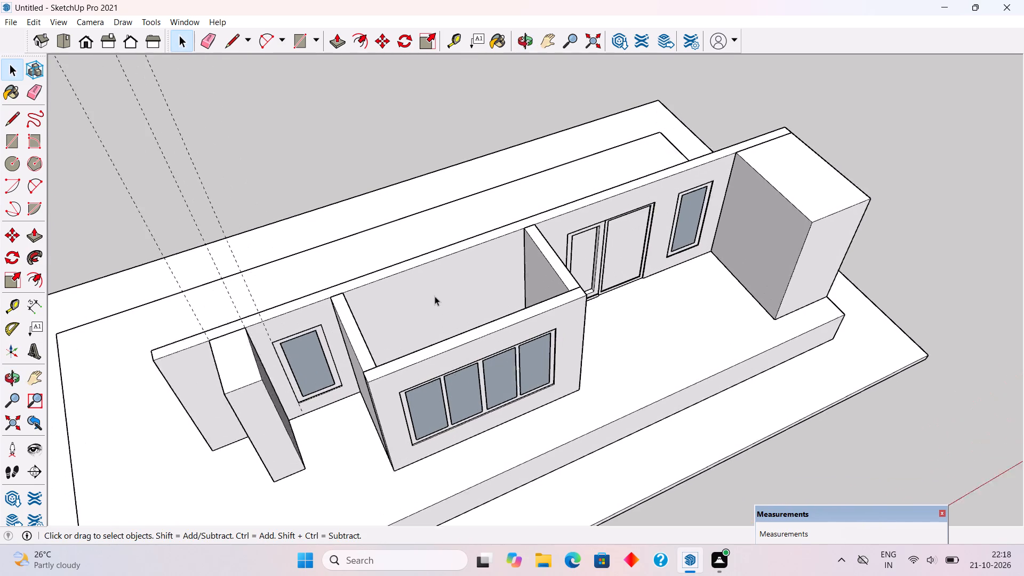
scroll(435, 296, "up", 1)
scroll(487, 275, "up", 1)
middle_click_drag(487, 275, 462, 300)
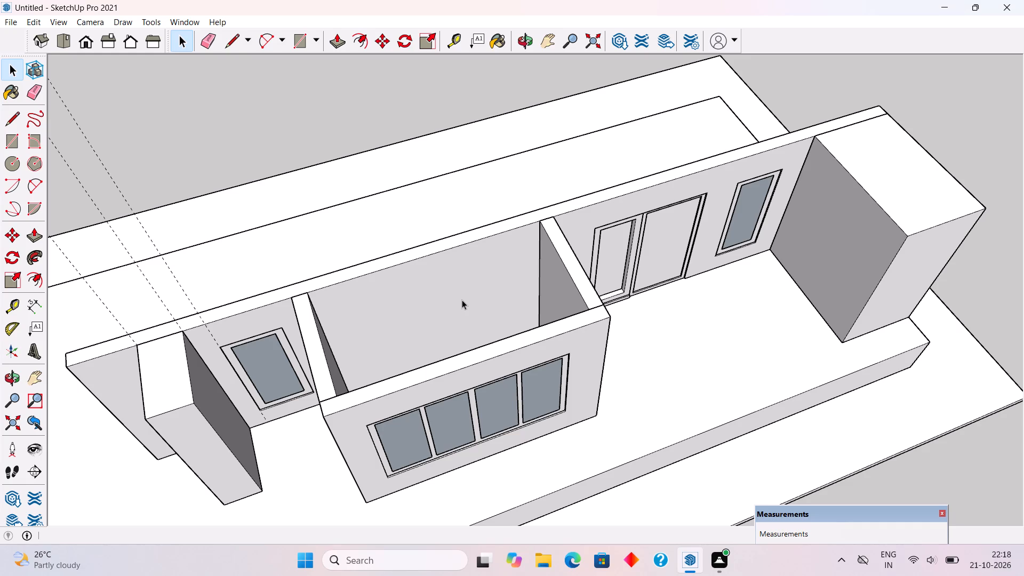
scroll(462, 300, "down", 4)
middle_click_drag(461, 300, 562, 251)
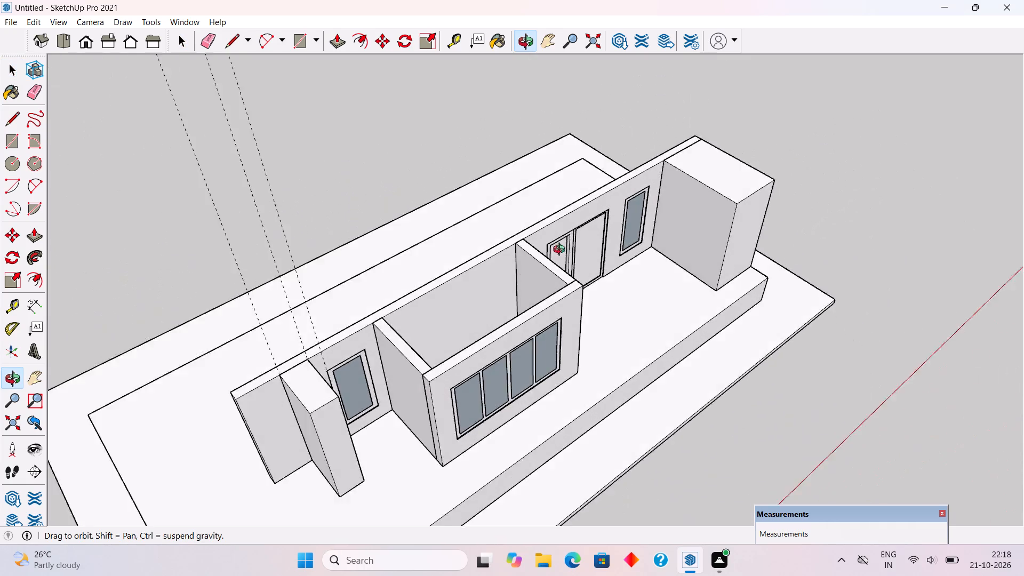
middle_click_drag(562, 251, 658, 204)
scroll(625, 250, "down", 5)
scroll(589, 307, "down", 3)
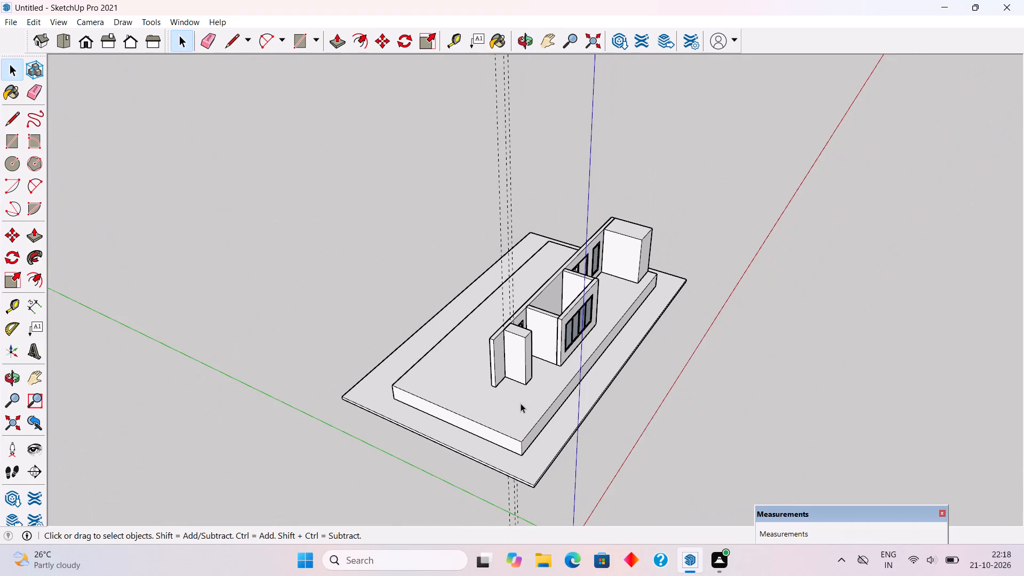
Place a guide line along the bottom edge of the back wall's end face, beside the pier.
scroll(519, 403, "up", 1)
middle_click_drag(519, 403, 609, 341)
scroll(498, 399, "up", 2)
middle_click_drag(502, 390, 683, 480)
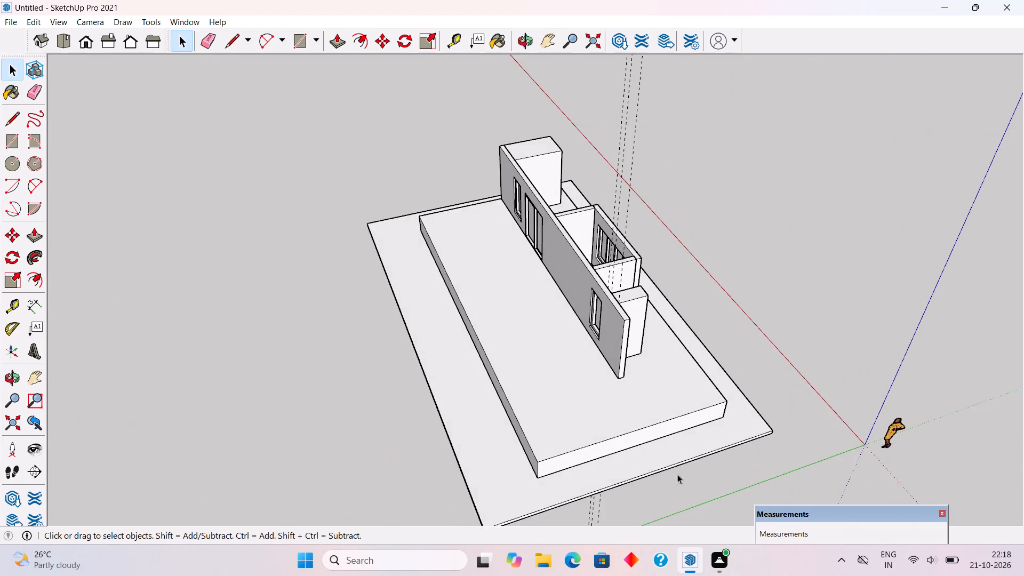
scroll(563, 417, "up", 3)
key("t")
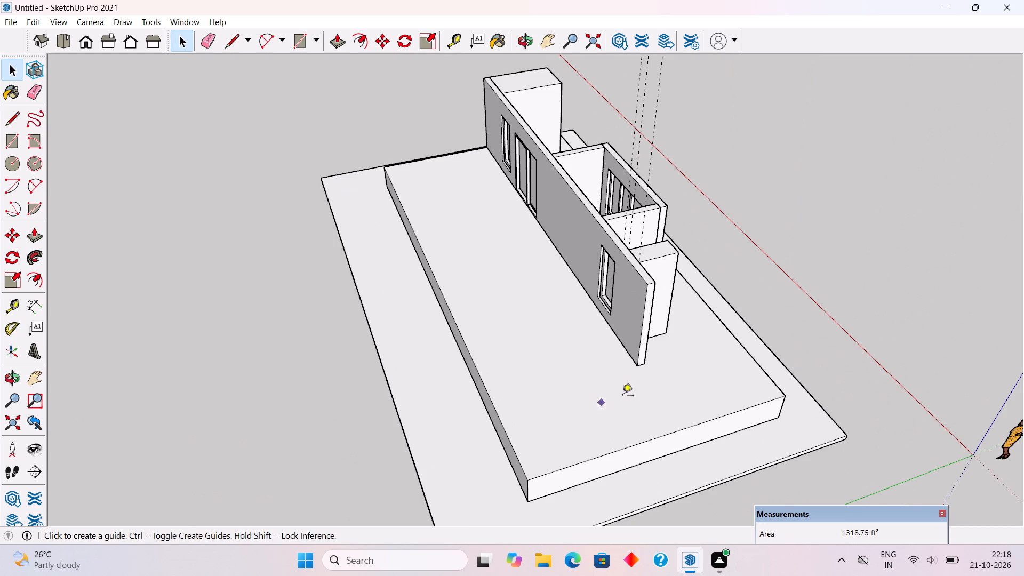
scroll(644, 374, "up", 10)
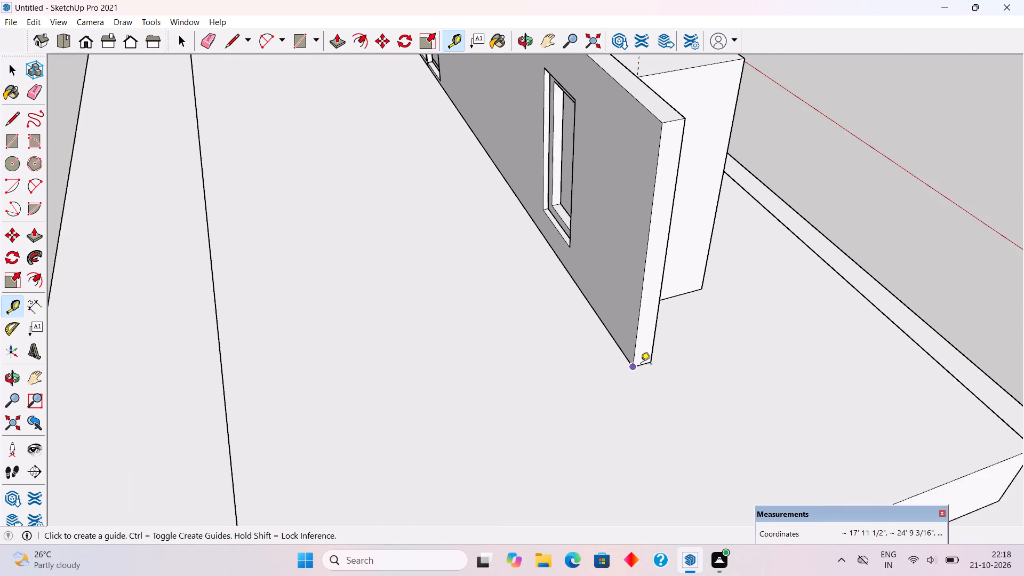
double_click(643, 365)
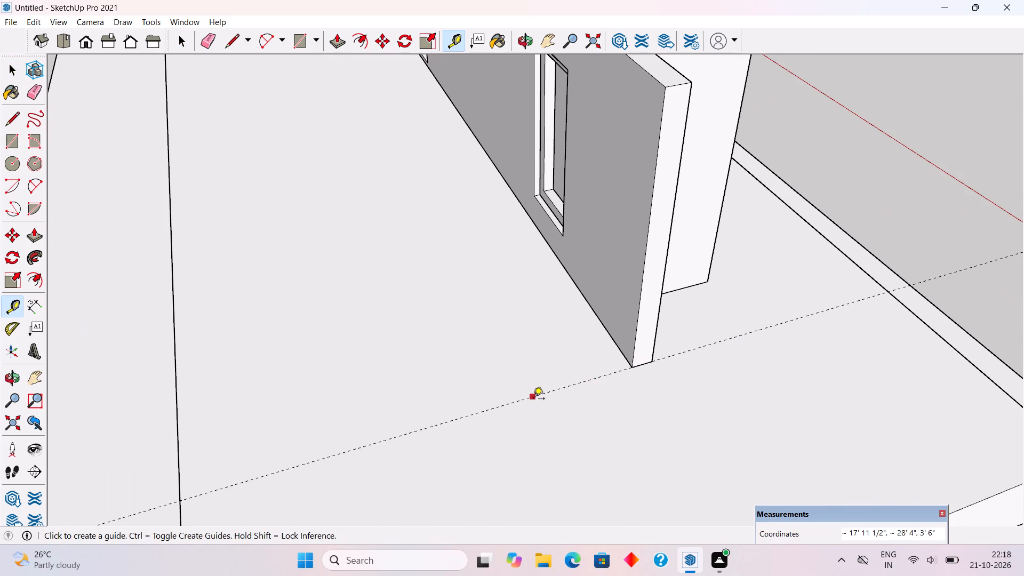
left_click(533, 399)
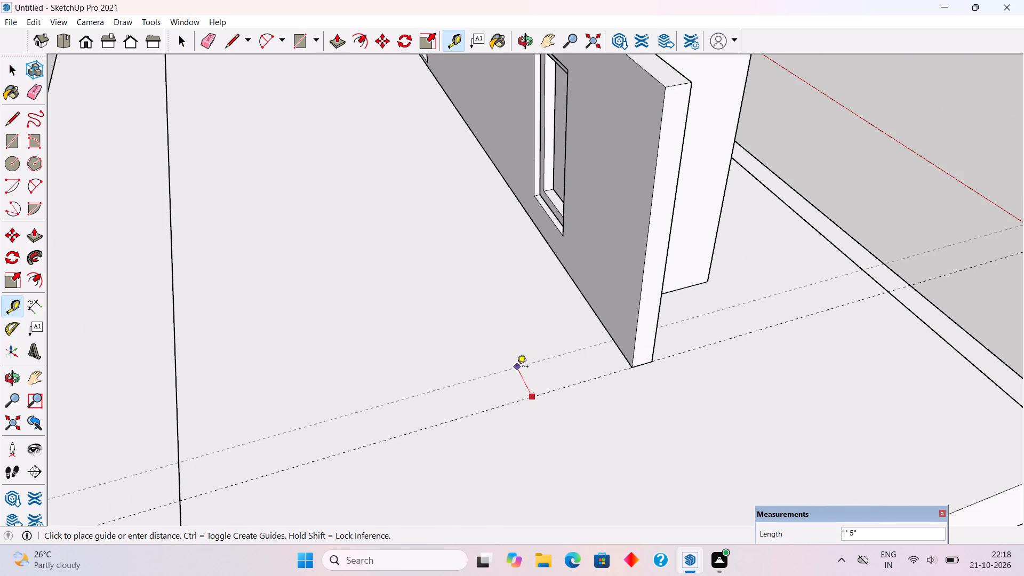
key("space")
Push the back wall's end face in with Push/Pull until it is flush with the pier's side, and clear the selection.
scroll(517, 367, "down", 7)
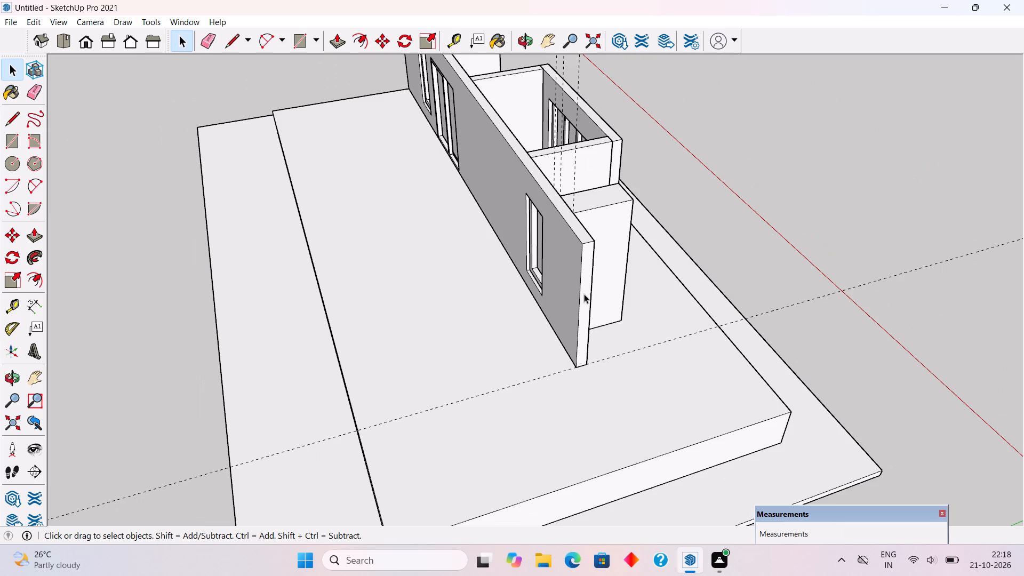
triple_click(584, 294)
key("p")
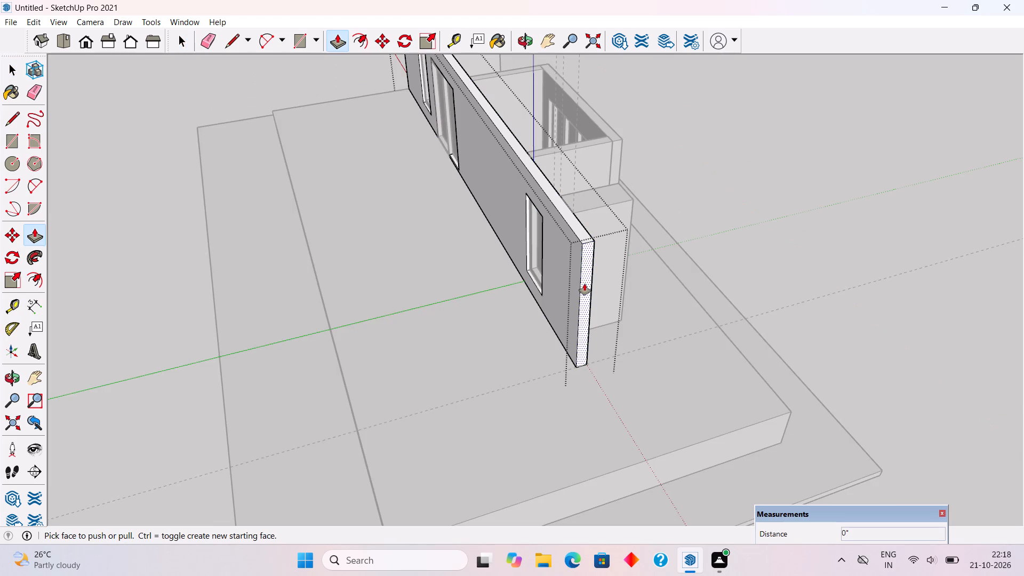
left_click(585, 284)
left_click(591, 216)
key("space")
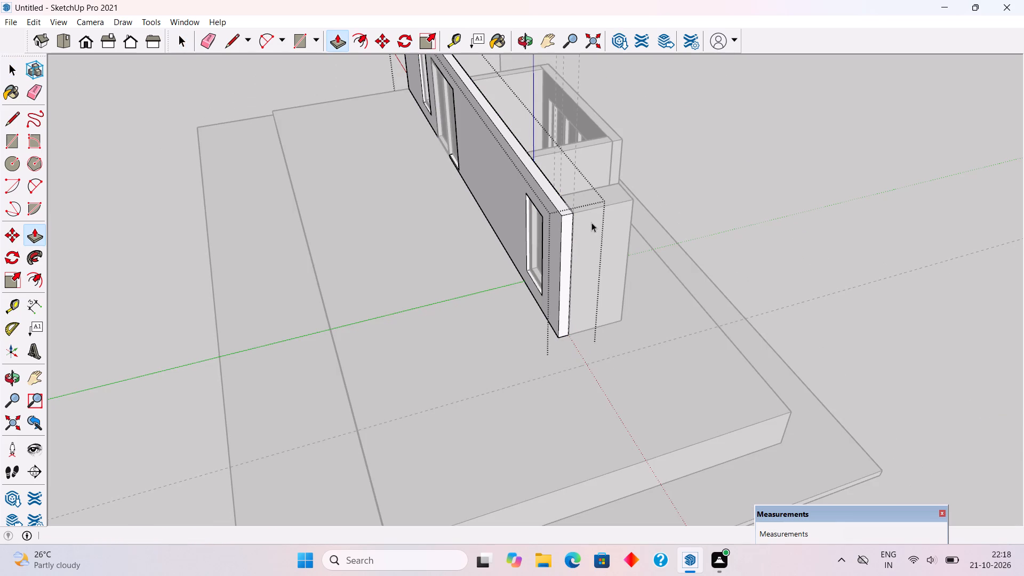
left_click(723, 213)
Place a guide along the bottom of the pier's side flush with the wall end, plus a parallel guide offset 9" inward.
scroll(485, 388, "up", 4)
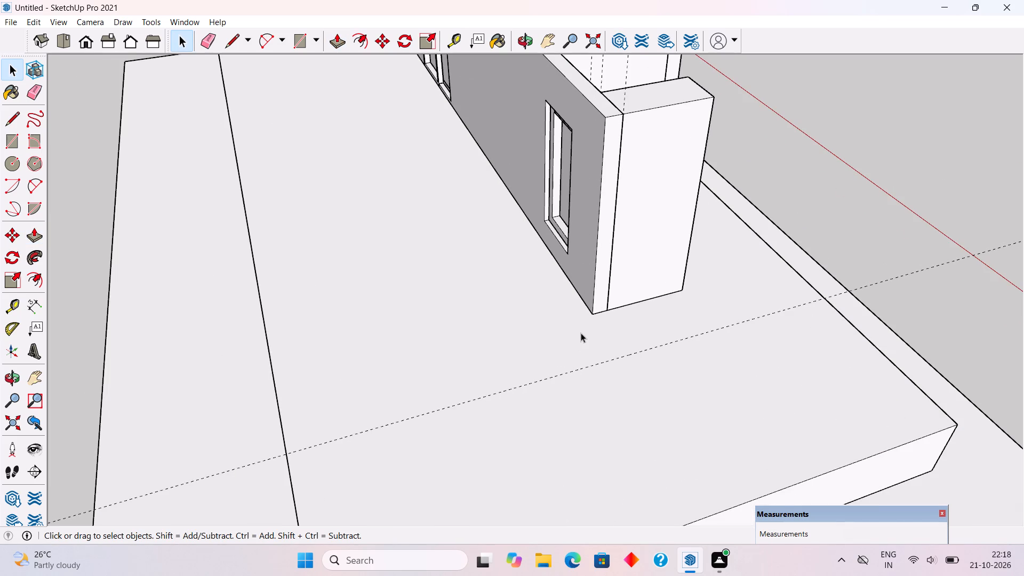
key("t")
scroll(597, 316, "up", 4)
double_click(637, 300)
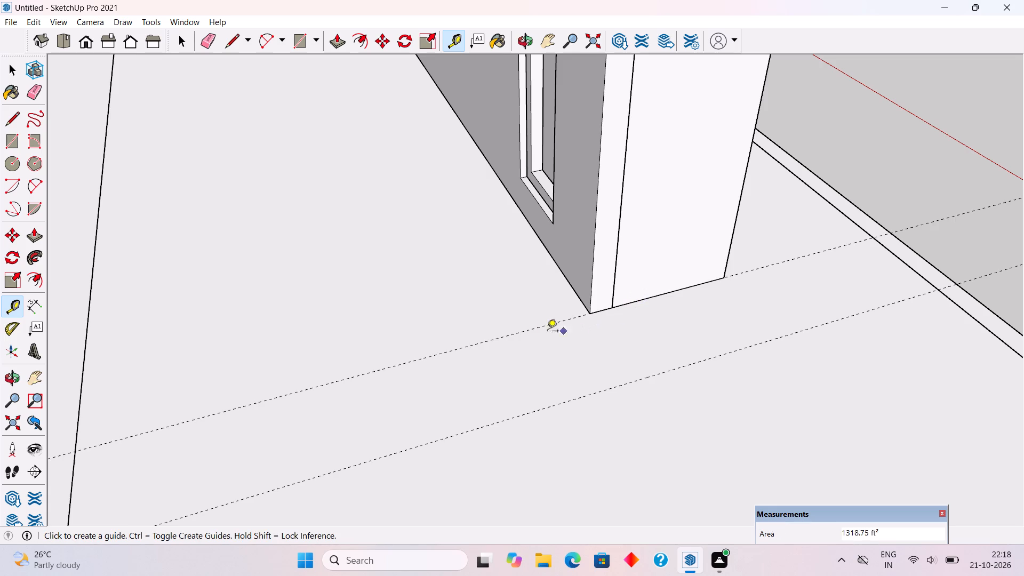
left_click(539, 331)
key("9")
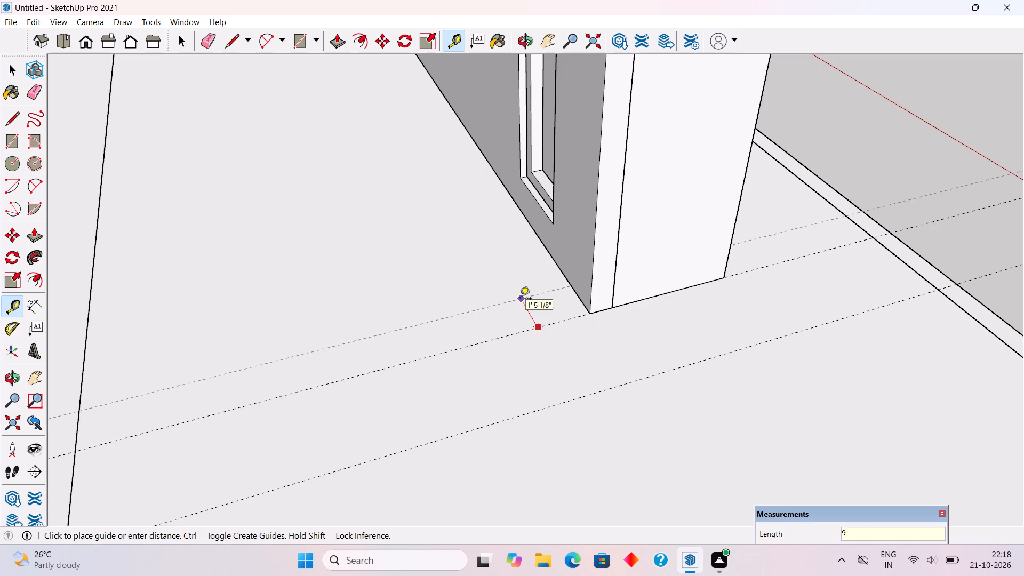
key("shift+quotedbl")
key("Return")
Place guides 9" in from the slab's long rear edge and 9" in from its far short edge.
scroll(521, 306, "down", 9)
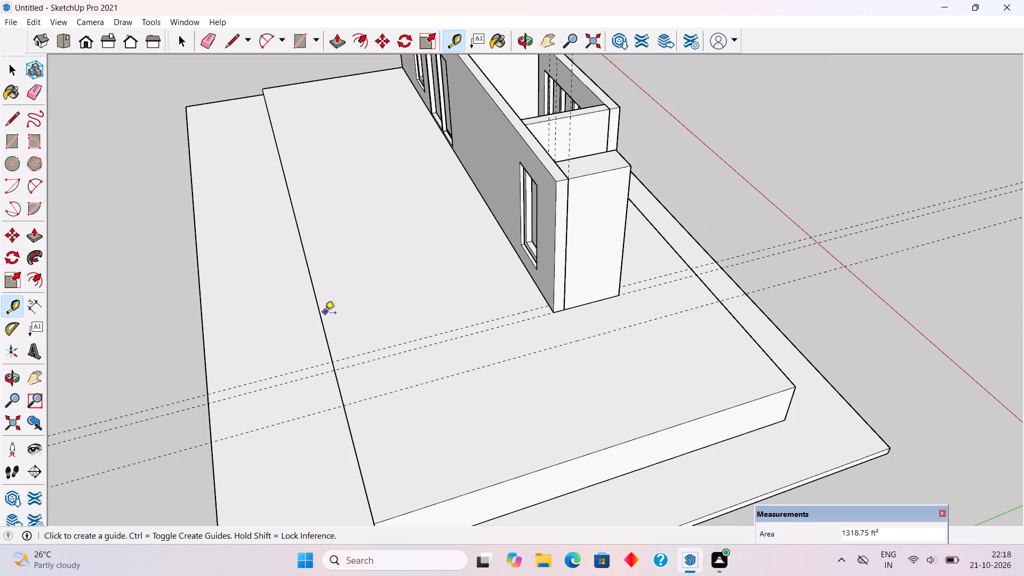
left_click(325, 314)
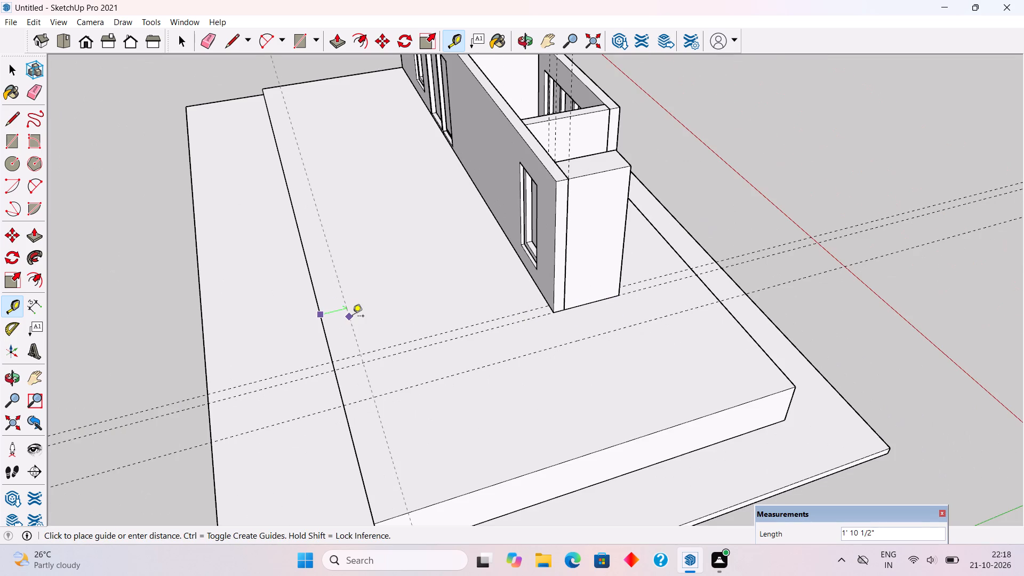
key("9")
key("shift+quotedbl")
key("Return")
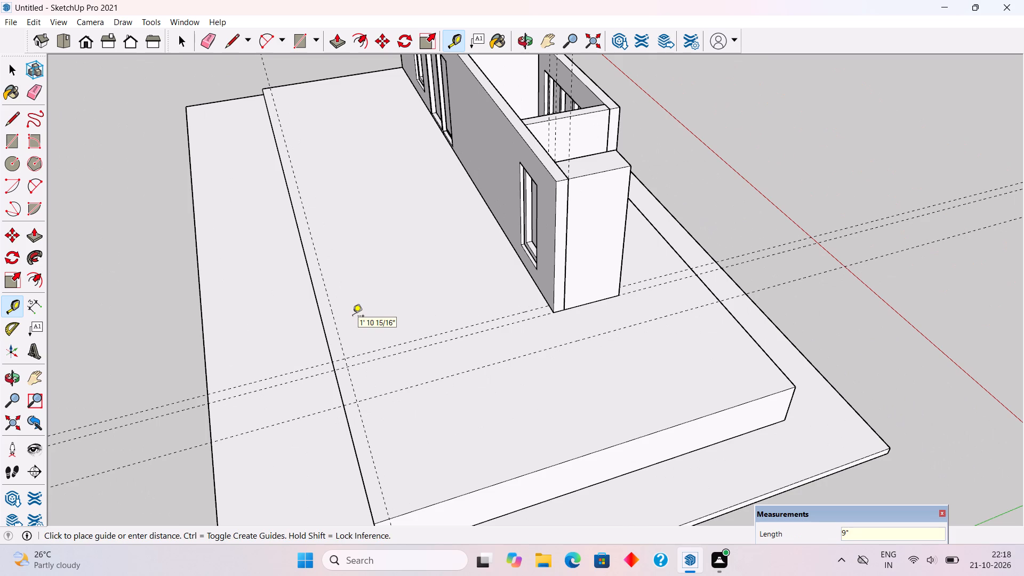
left_click(316, 84)
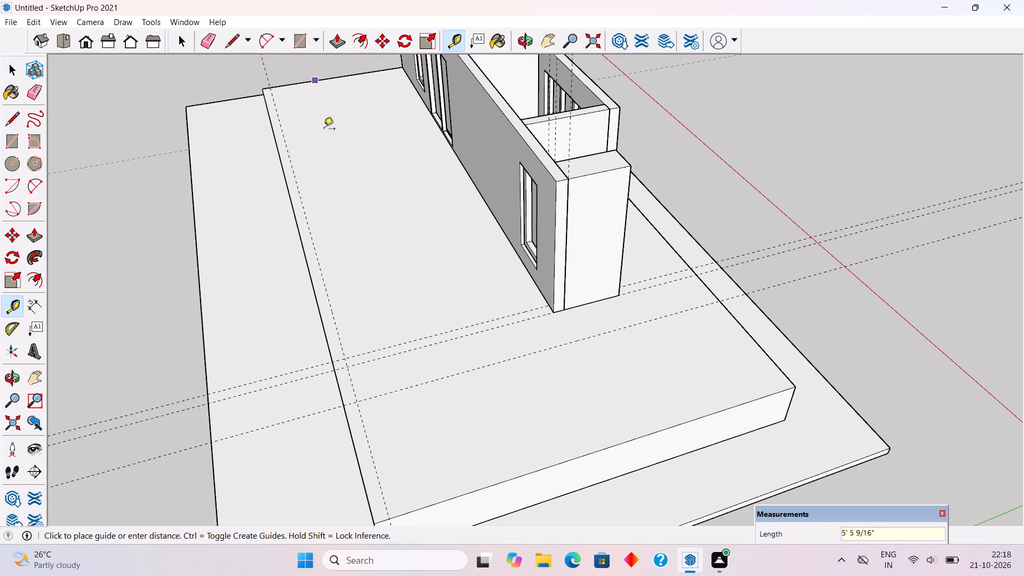
type("9\"")
key("Return")
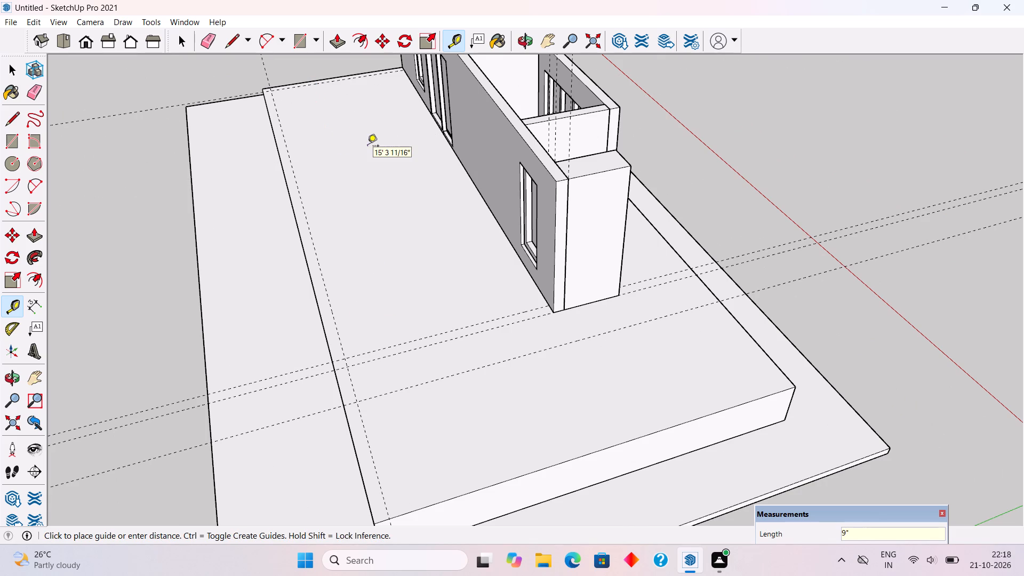
Draw a 9" by 13' 6" rectangle from the guide intersection to the back wall's bottom corner and pull it up 10'.
key("r")
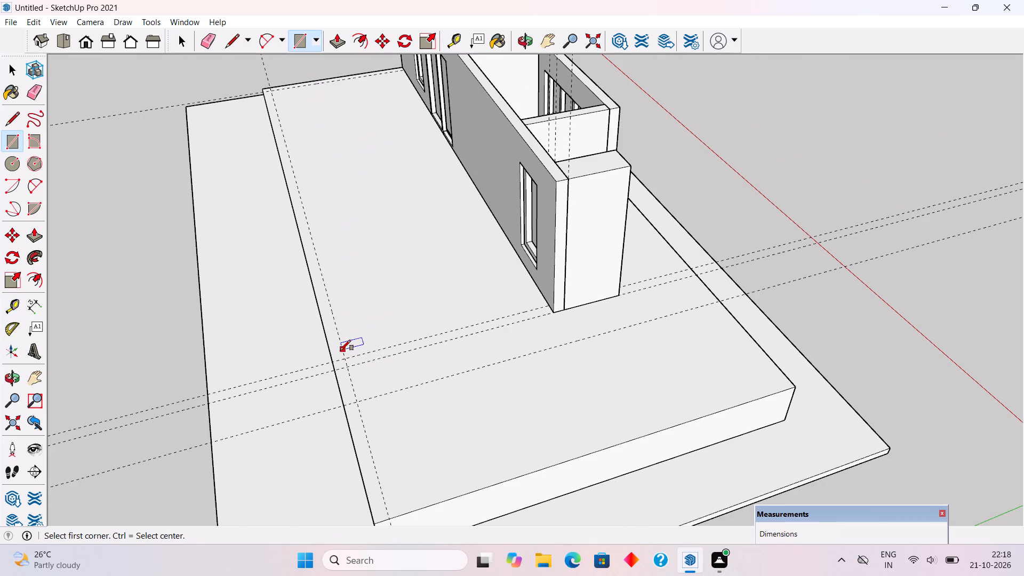
left_click(344, 356)
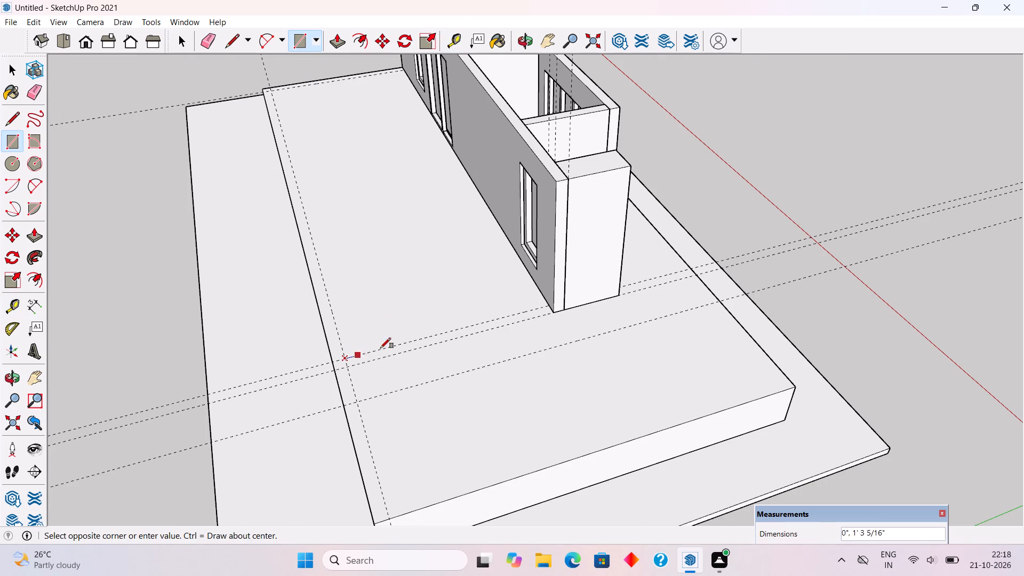
left_click(553, 314)
key("p")
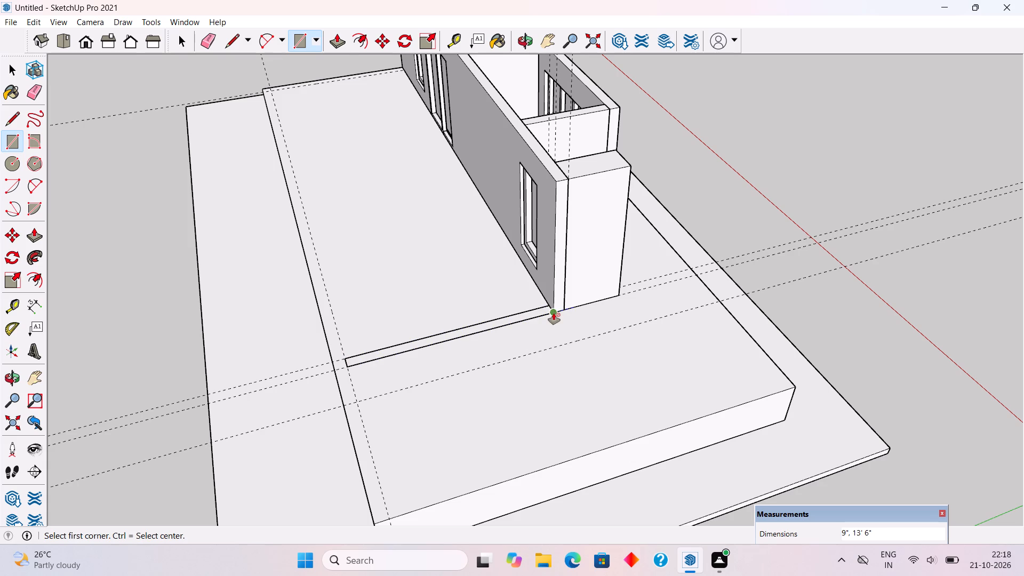
left_click(551, 311)
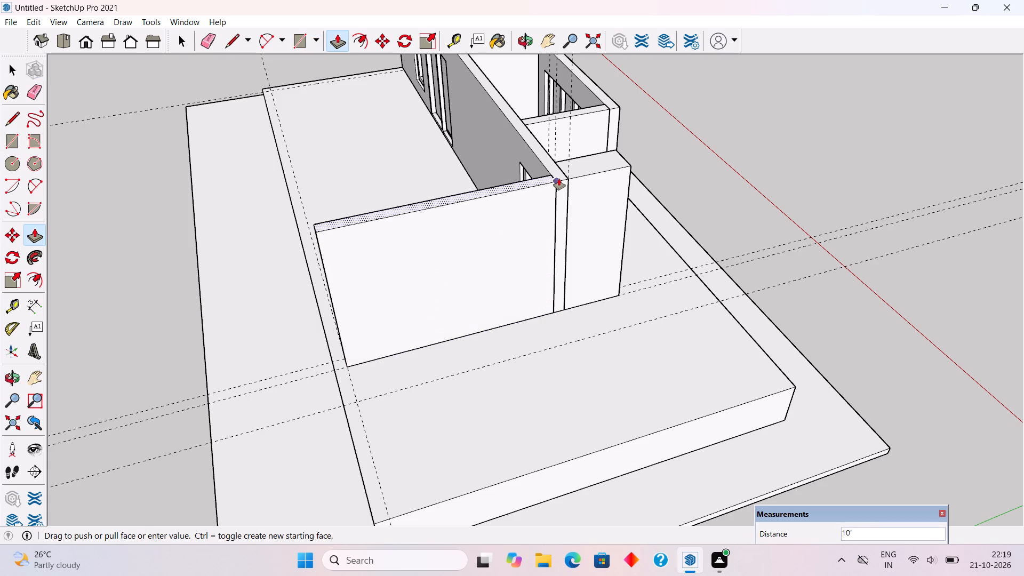
left_click(559, 179)
Group the faces and edges of the new 13' 6" side wall.
key("space")
triple_click(521, 207)
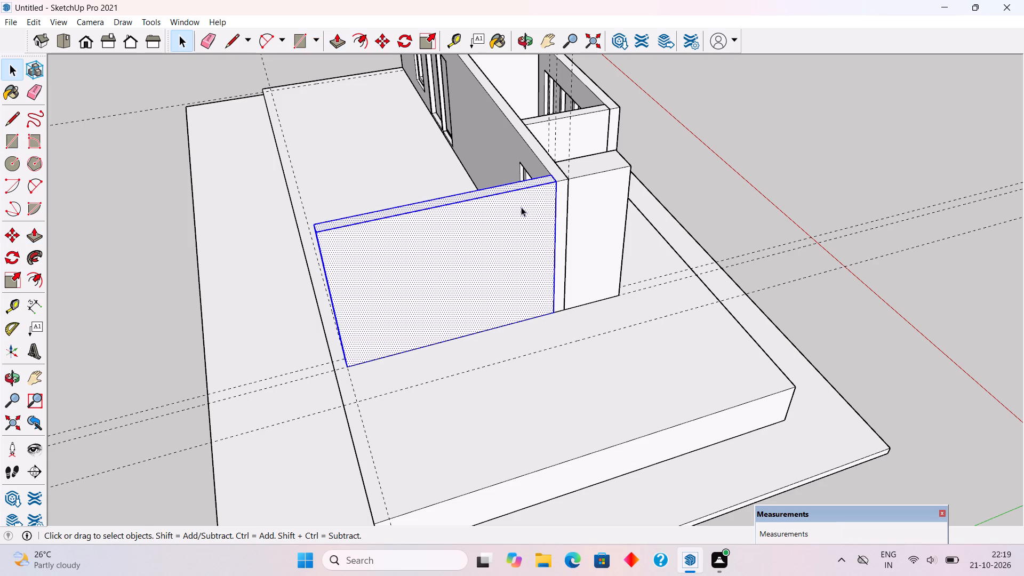
right_click(521, 207)
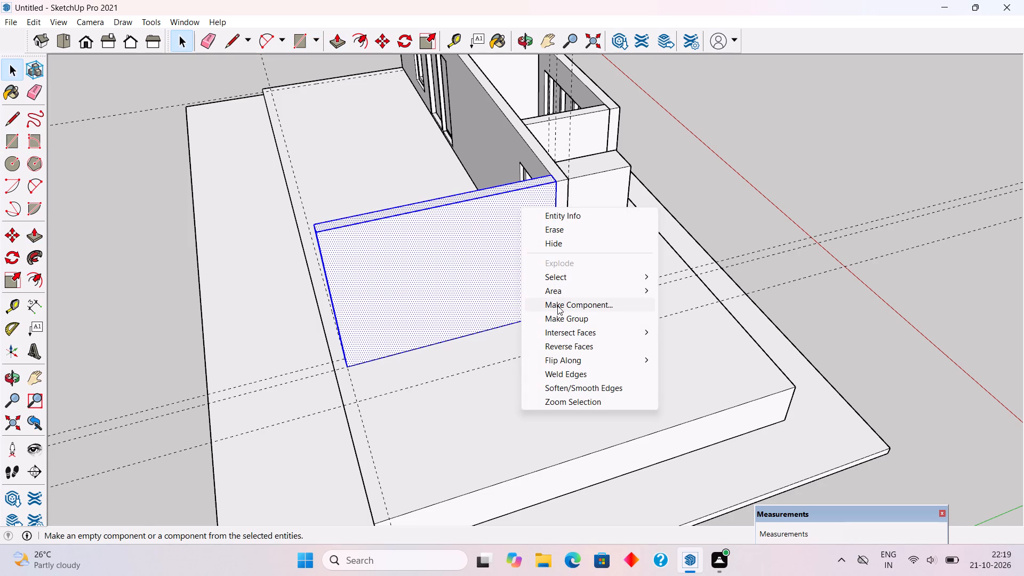
left_click(561, 315)
Draw a 40' 9" by 9" rectangle along the slab's rear guide and pull it up to the side wall's top.
scroll(561, 314, "down", 6)
middle_click_drag(474, 315, 689, 323)
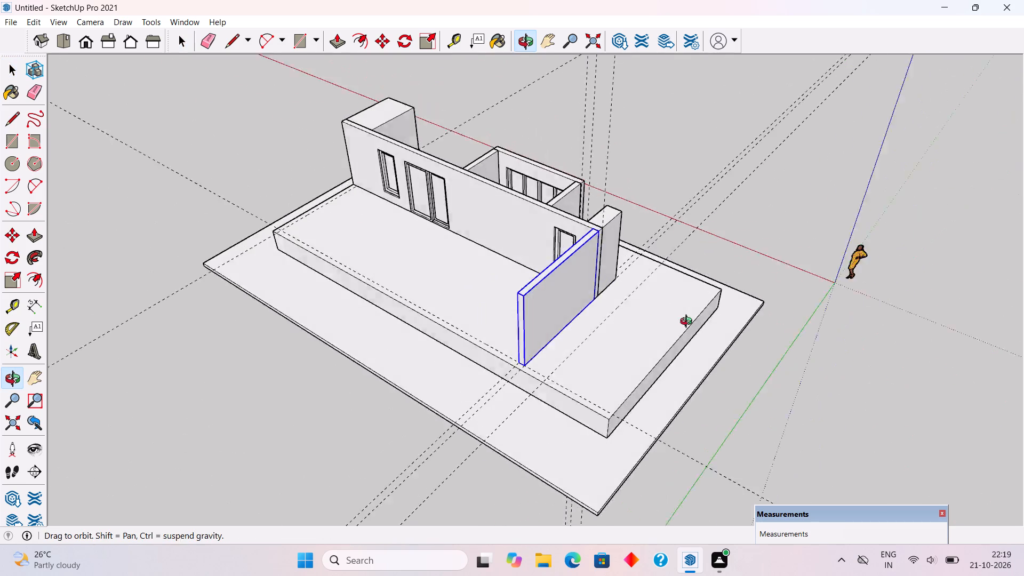
middle_click_drag(689, 323, 717, 323)
scroll(361, 403, "up", 3)
middle_click_drag(433, 410, 531, 453)
scroll(531, 453, "up", 2)
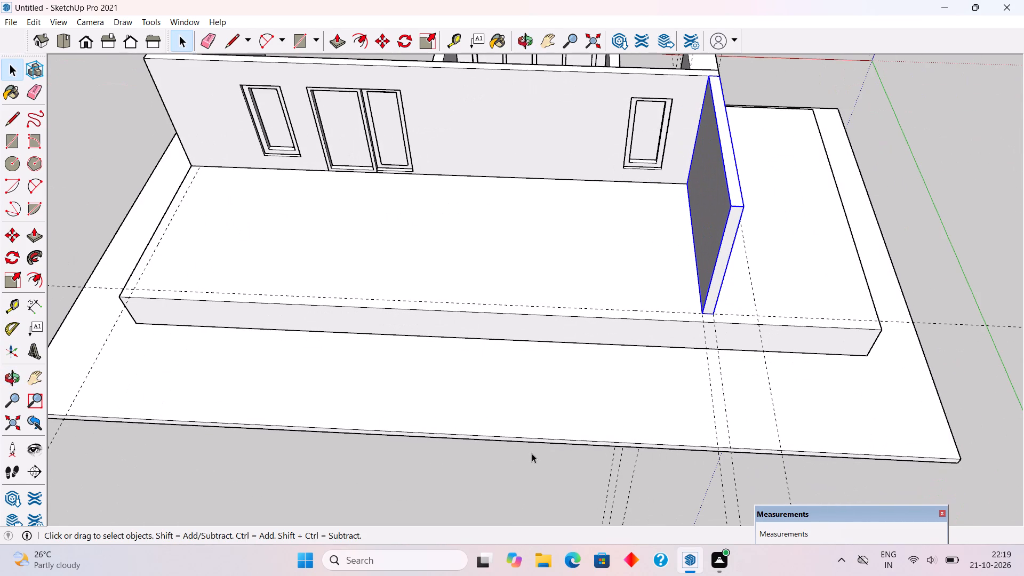
key("r")
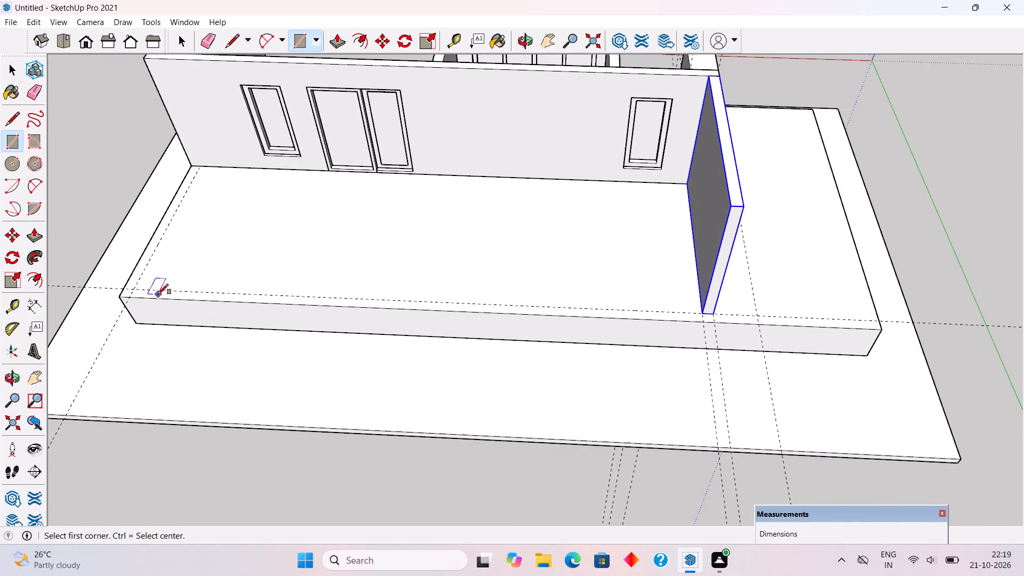
left_click(138, 286)
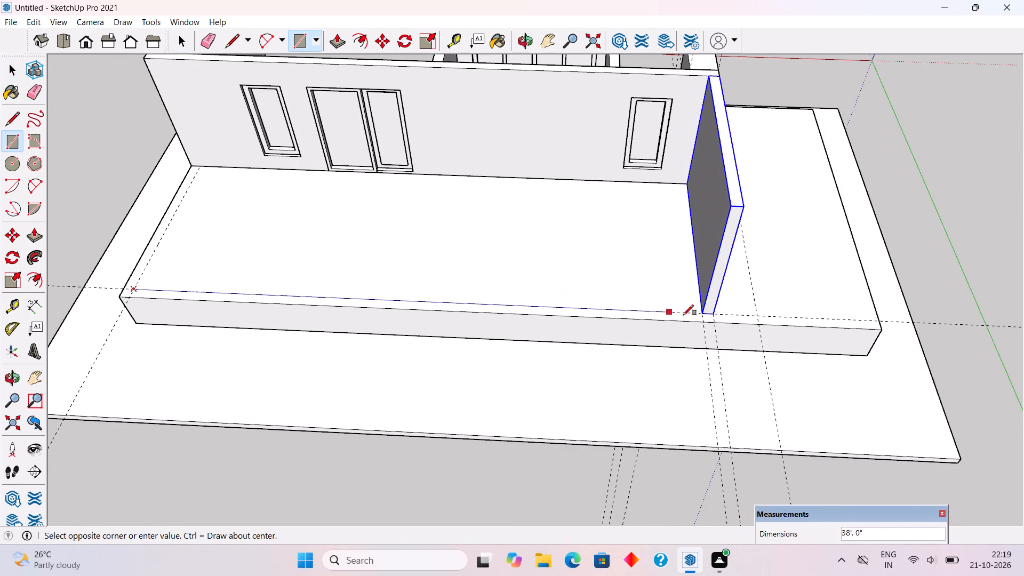
left_click(715, 320)
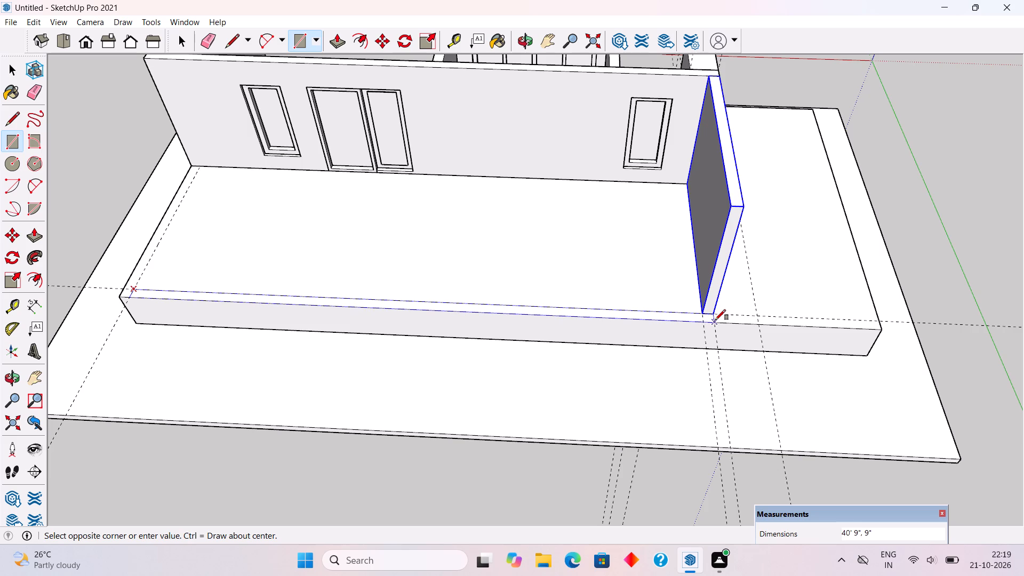
key("p")
left_click(713, 316)
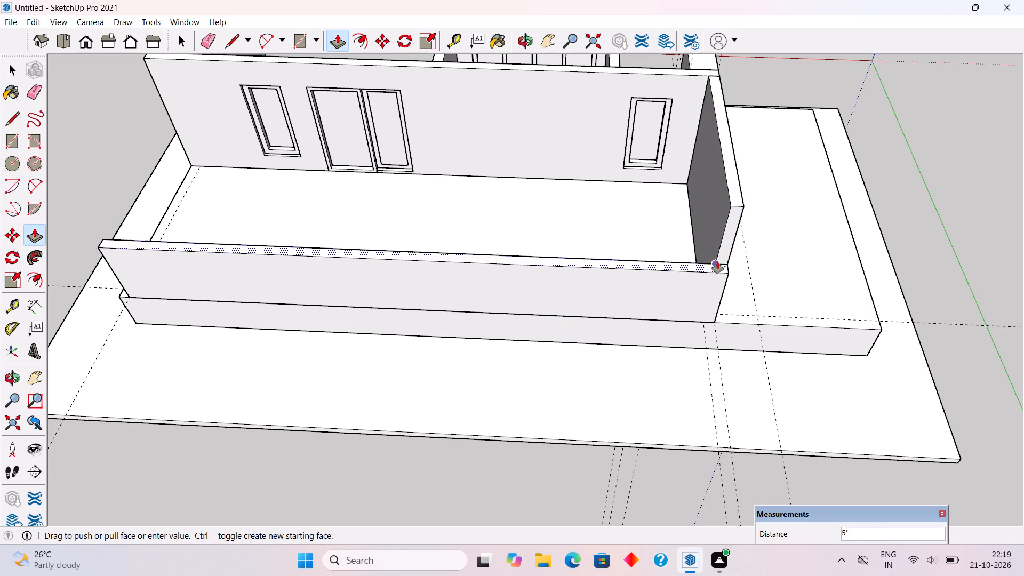
left_click(731, 202)
Group the faces and edges of the long 9" thick rear wall.
key("space")
triple_click(702, 233)
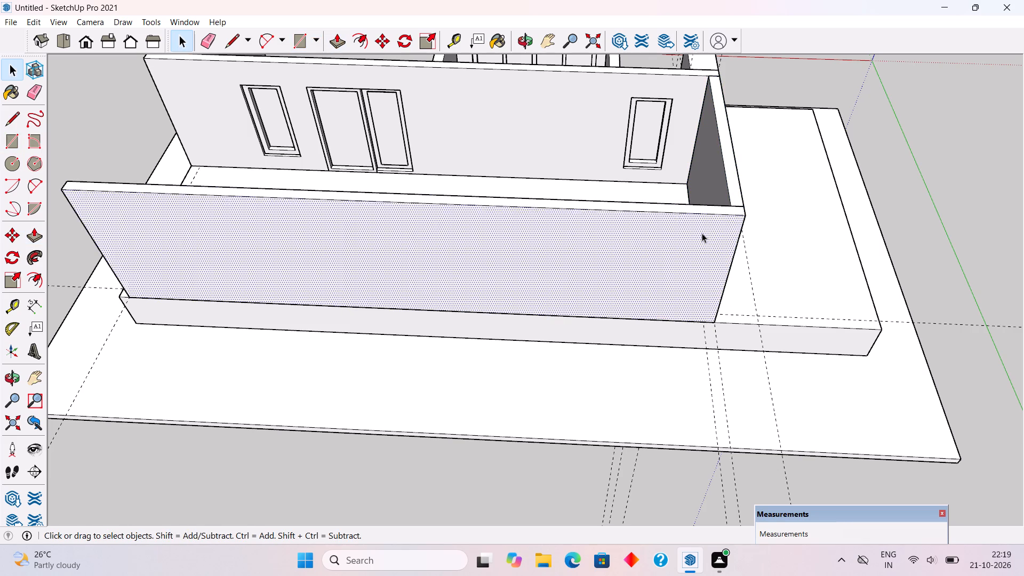
right_click(702, 233)
left_click(738, 344)
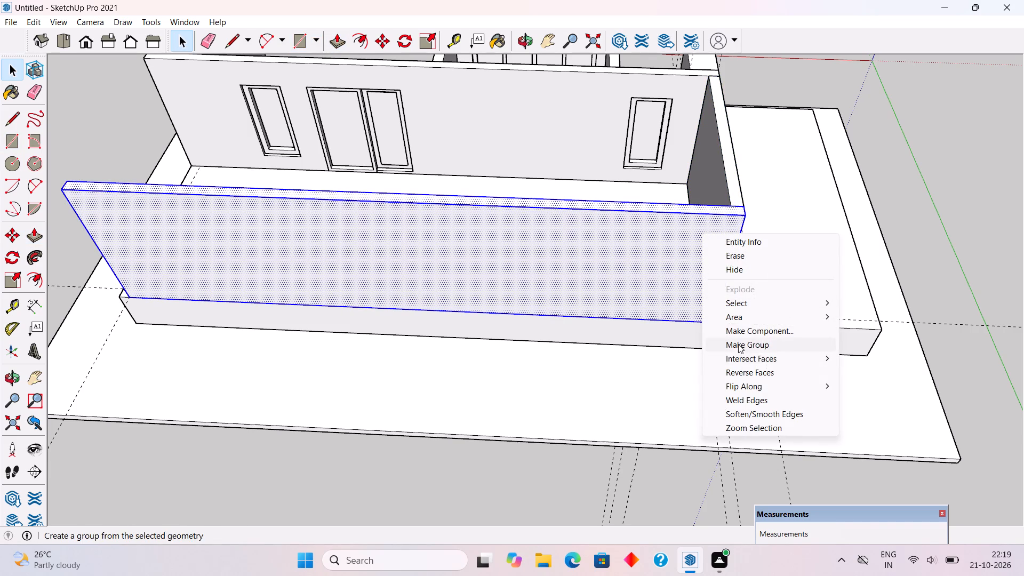
Draw a 9" by 14' 3" rectangle along the slab's open short edge, from back wall to slab corner, and pull it up 10' to the rear wall's top.
scroll(738, 343, "down", 6)
middle_click_drag(564, 324, 755, 311)
middle_click_drag(492, 342, 547, 333)
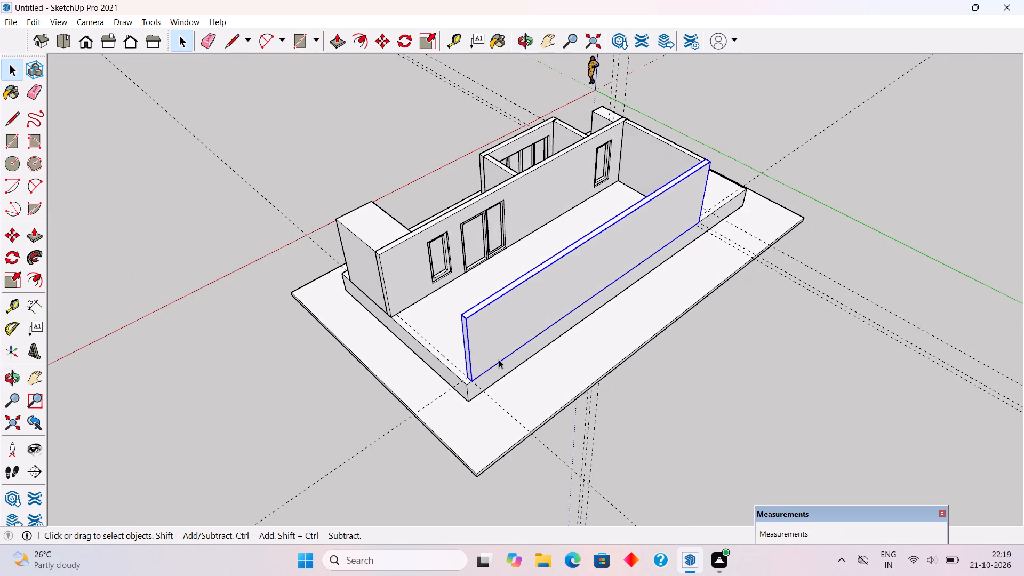
scroll(476, 361, "up", 5)
scroll(452, 414, "up", 4)
key("r")
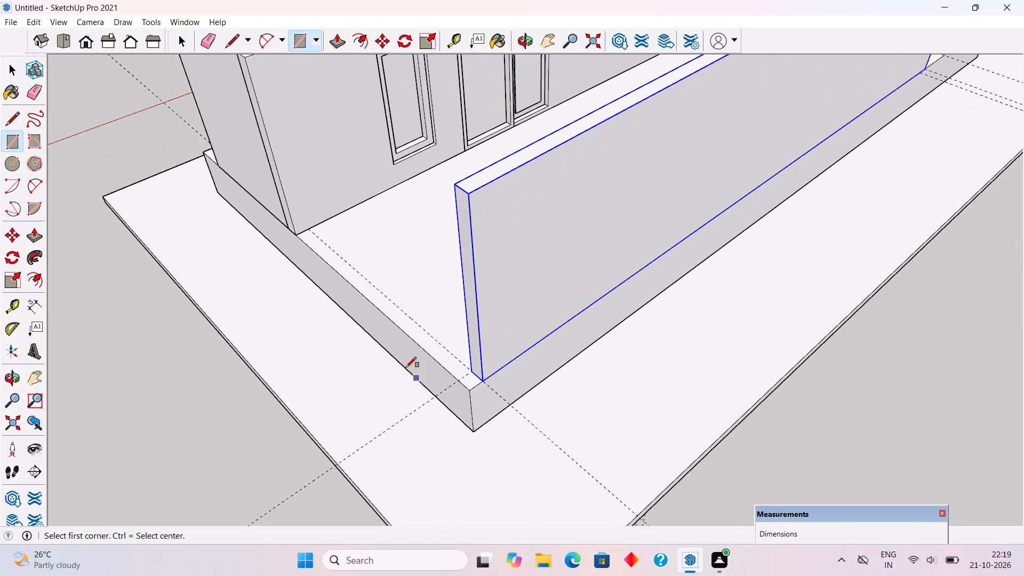
left_click(308, 226)
left_click(471, 394)
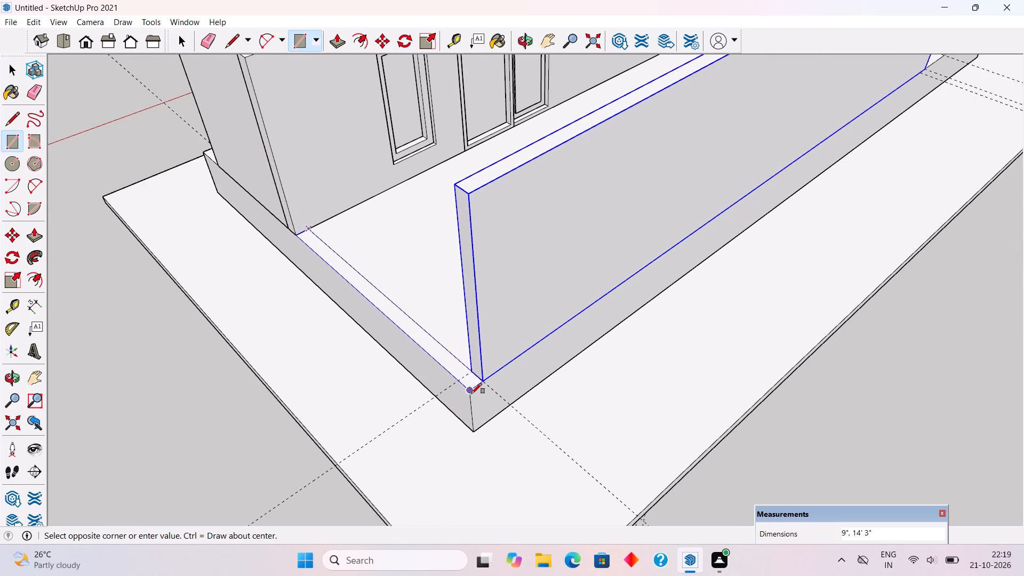
key("p")
left_click(455, 359)
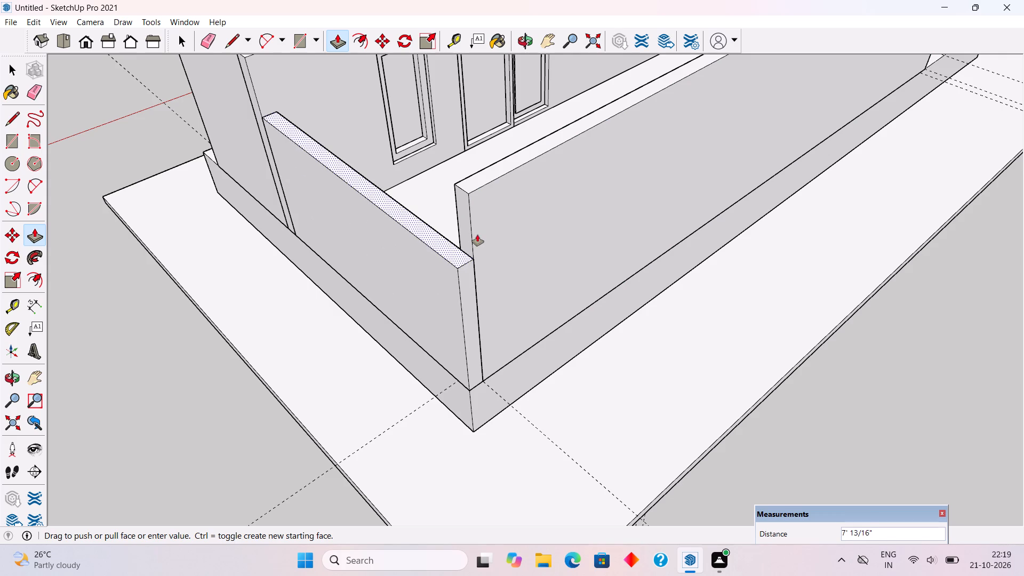
left_click(506, 162)
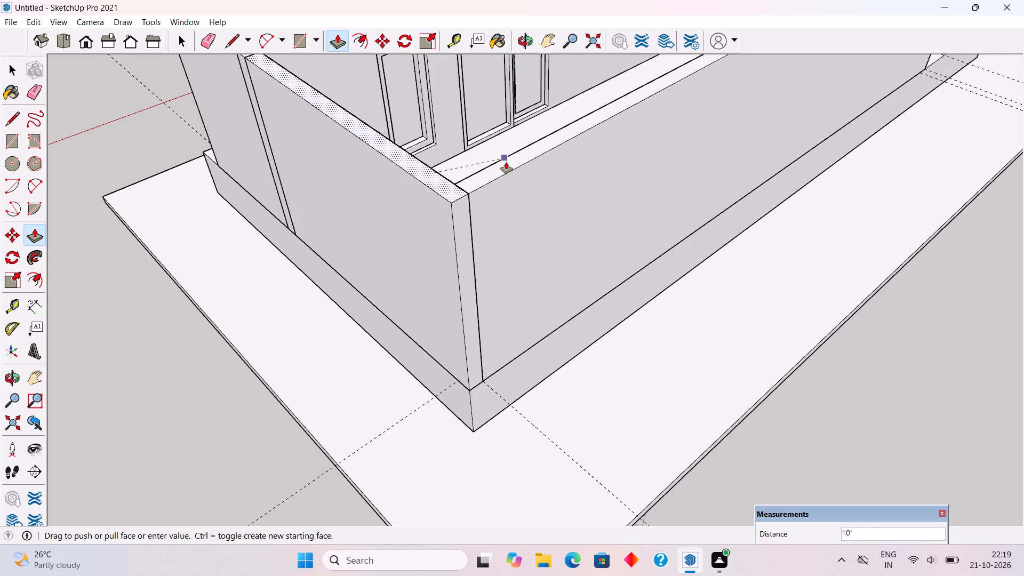
Group the faces and edges of the new 14' 3" end wall.
key("space")
scroll(506, 162, "down", 5)
triple_click(428, 199)
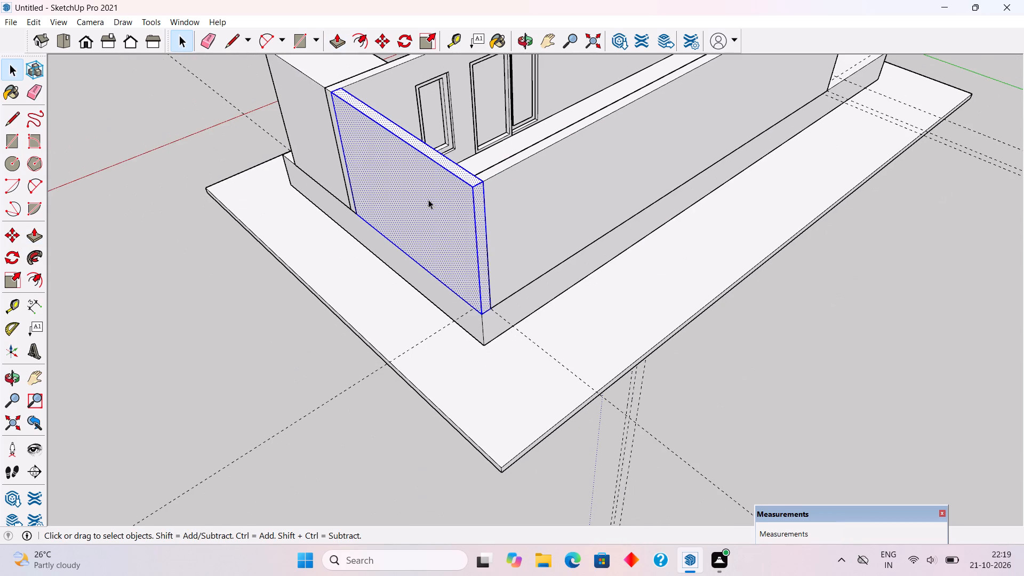
right_click(428, 199)
left_click(484, 316)
scroll(484, 316, "down", 10)
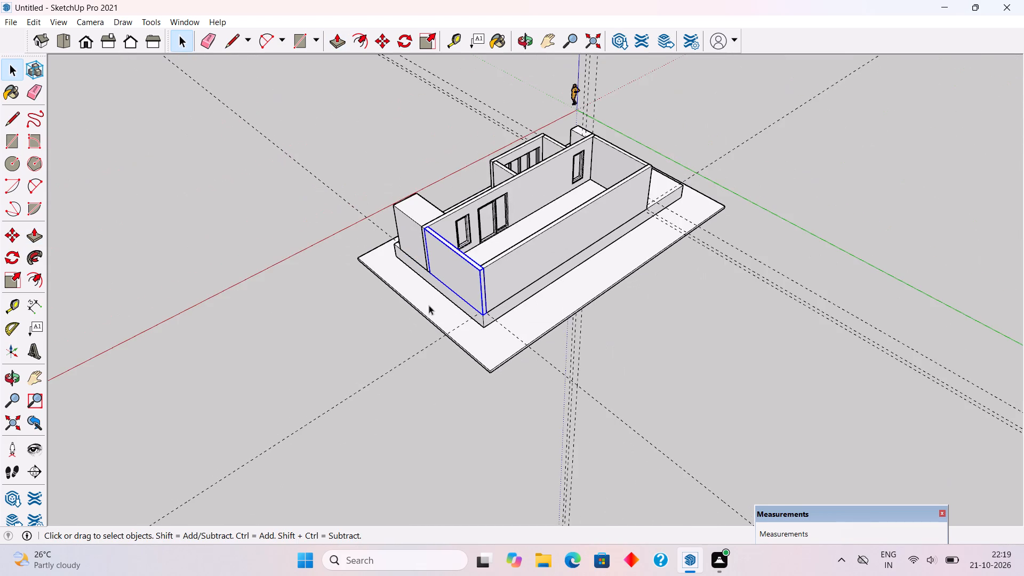
left_click(284, 311)
Draw a 41' 6" by 15' rectangle over the wall tops, from the rear outer corner to the diagonally opposite corner beside the end box.
scroll(284, 311, "down", 5)
middle_click_drag(277, 326, 601, 346)
middle_click_drag(495, 341, 524, 327)
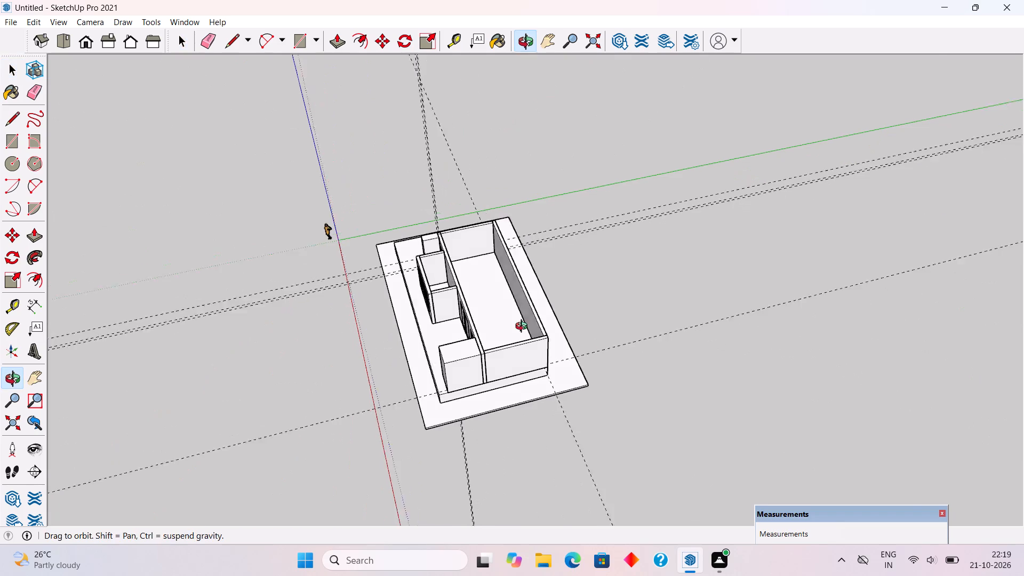
middle_click_drag(524, 327, 610, 290)
scroll(495, 403, "up", 4)
middle_click_drag(421, 371, 429, 491)
scroll(478, 198, "up", 5)
middle_click_drag(426, 139, 391, 223)
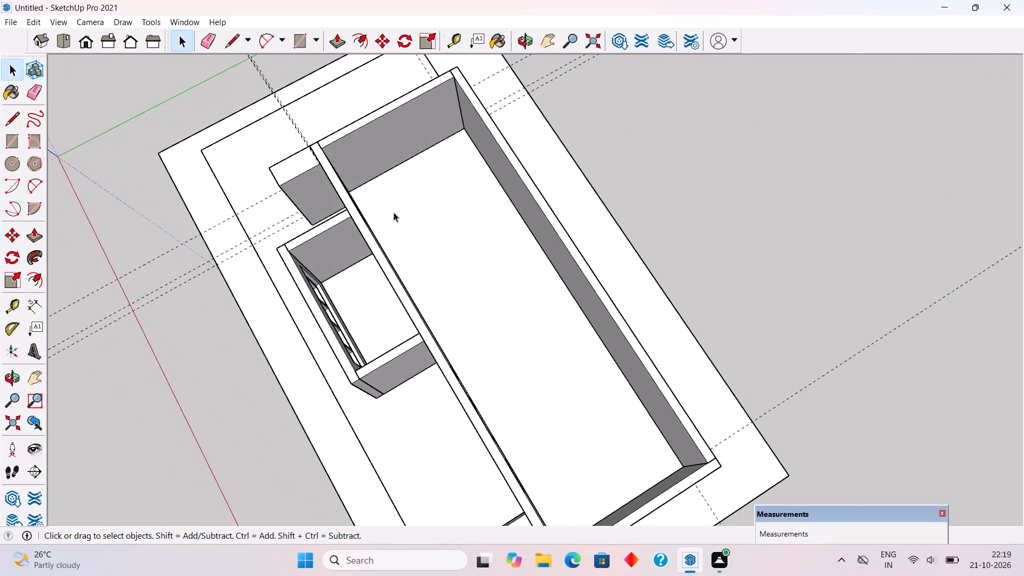
key("r")
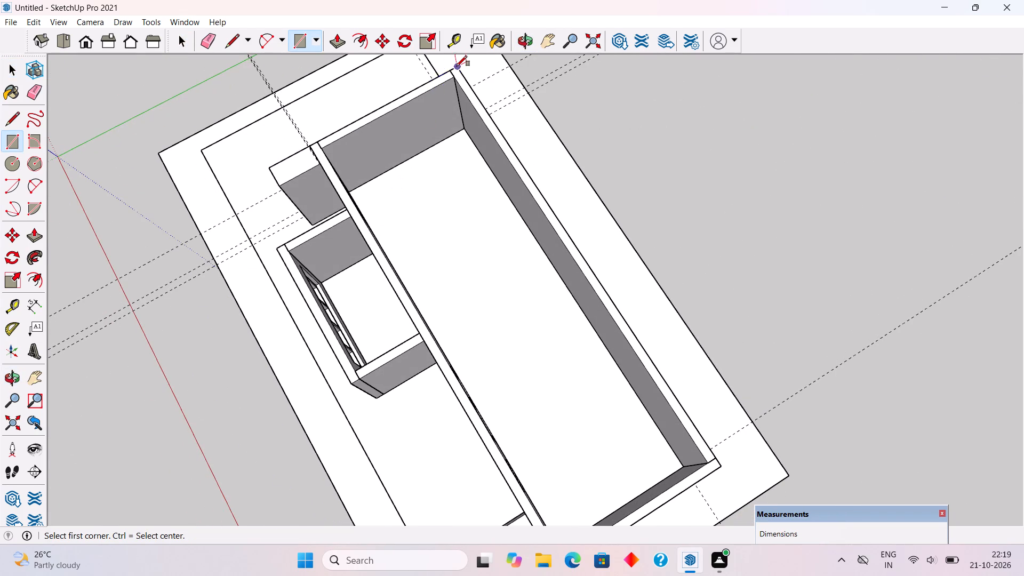
left_click(457, 67)
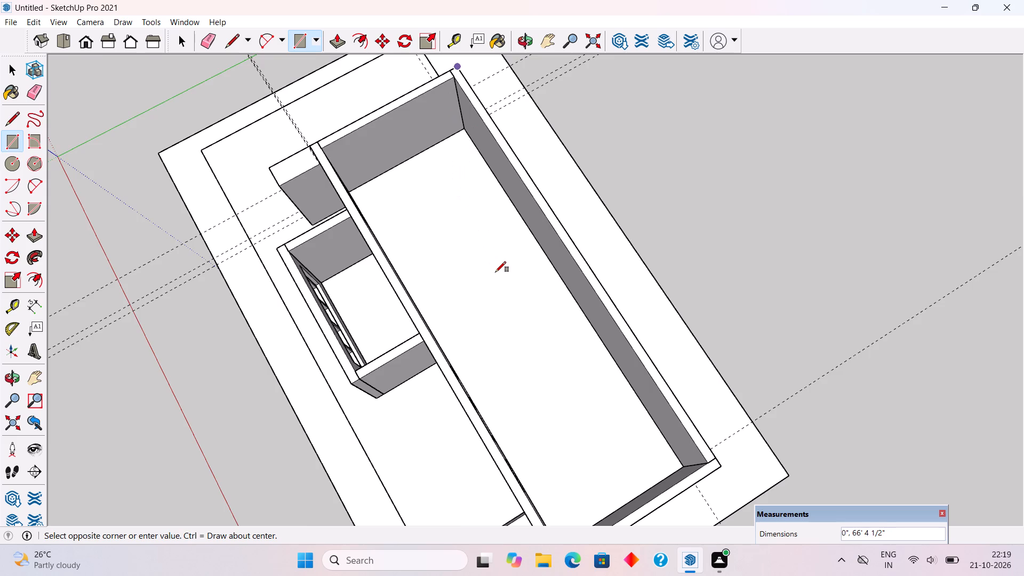
scroll(495, 272, "down", 5)
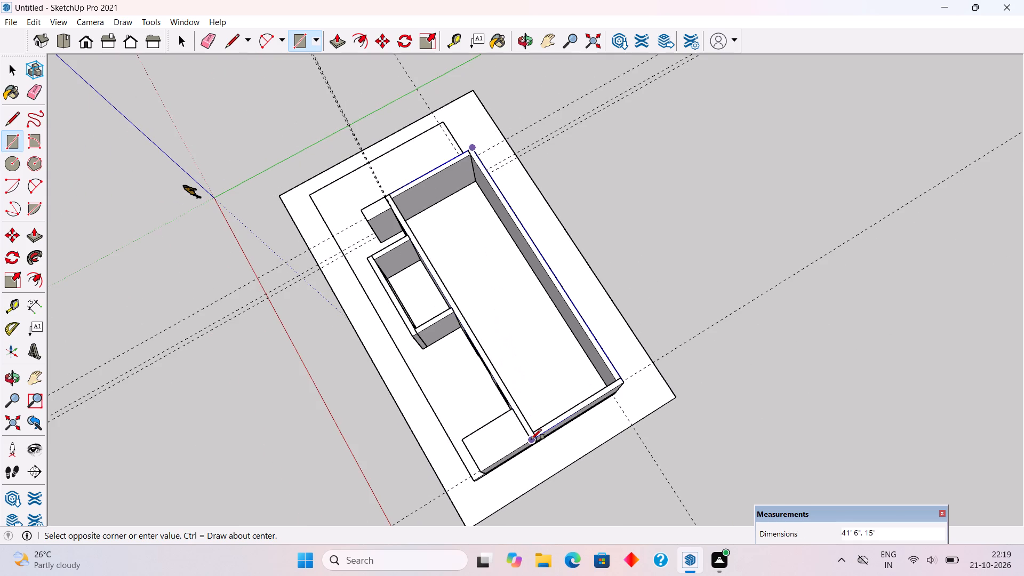
left_click(533, 440)
Pull the rectangle over the wall tops up 6" to form the roof slab.
key("p")
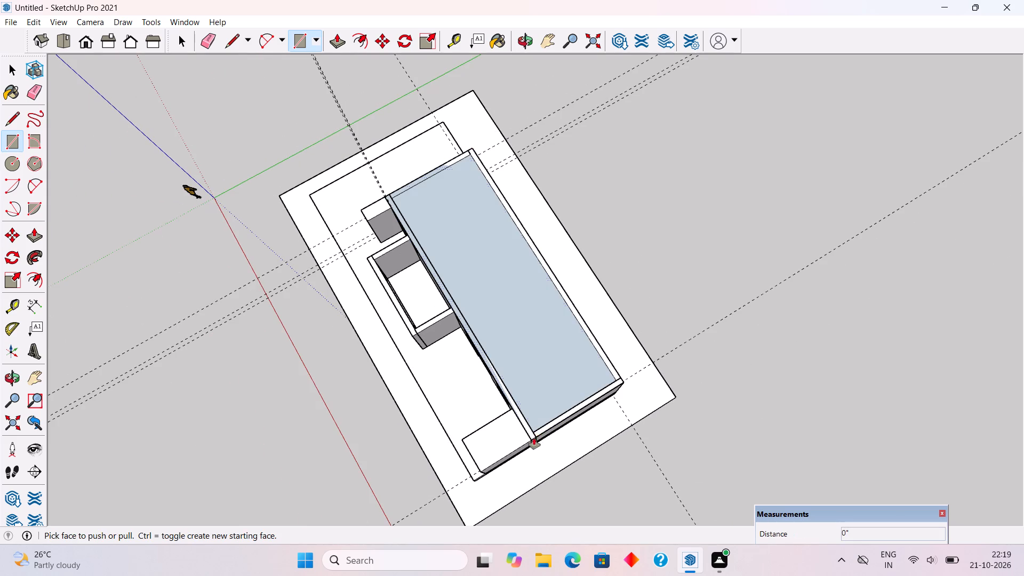
left_click(542, 413)
key("9")
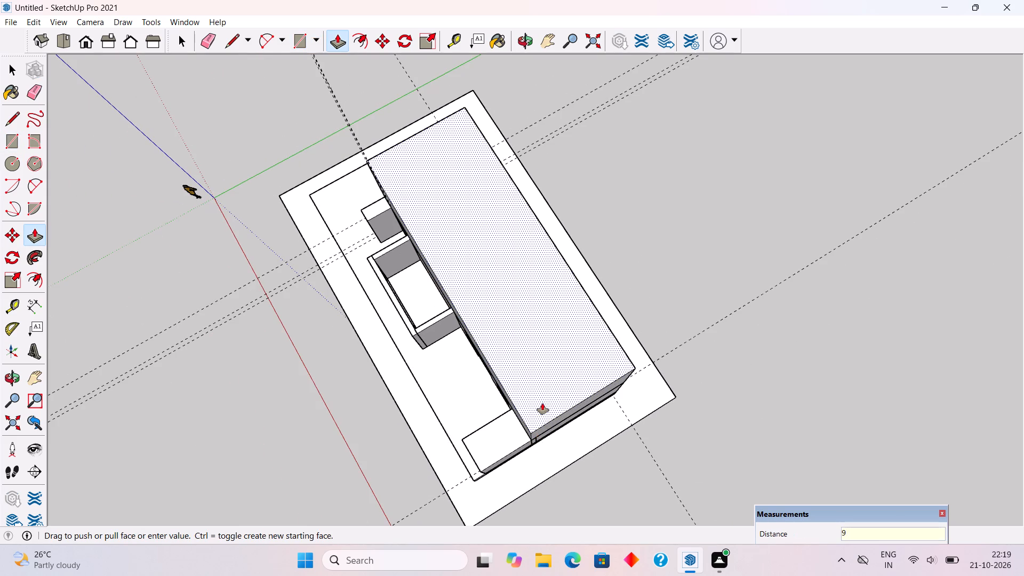
key("BackSpace")
type("6\"")
key("Return")
Group the faces and edges of the 6" roof slab.
key("space")
triple_click(542, 403)
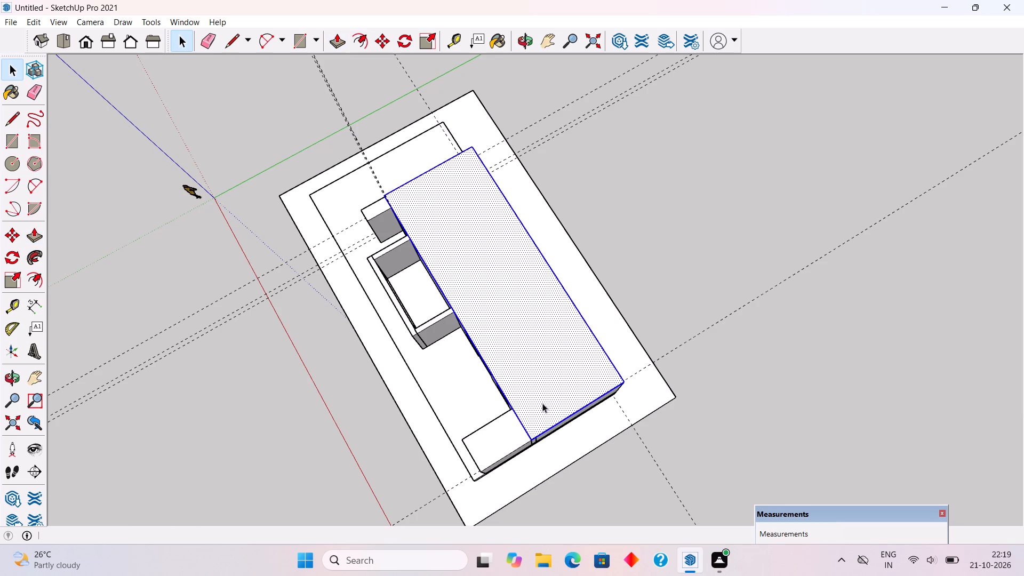
middle_click_drag(542, 403, 618, 242)
middle_click_drag(536, 345, 589, 251)
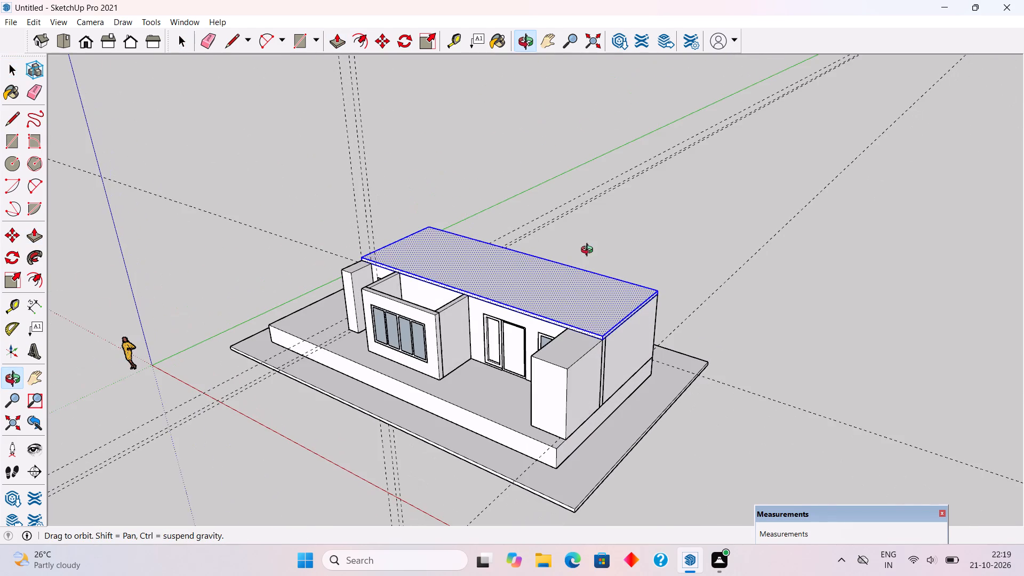
middle_click_drag(589, 251, 591, 251)
right_click(583, 301)
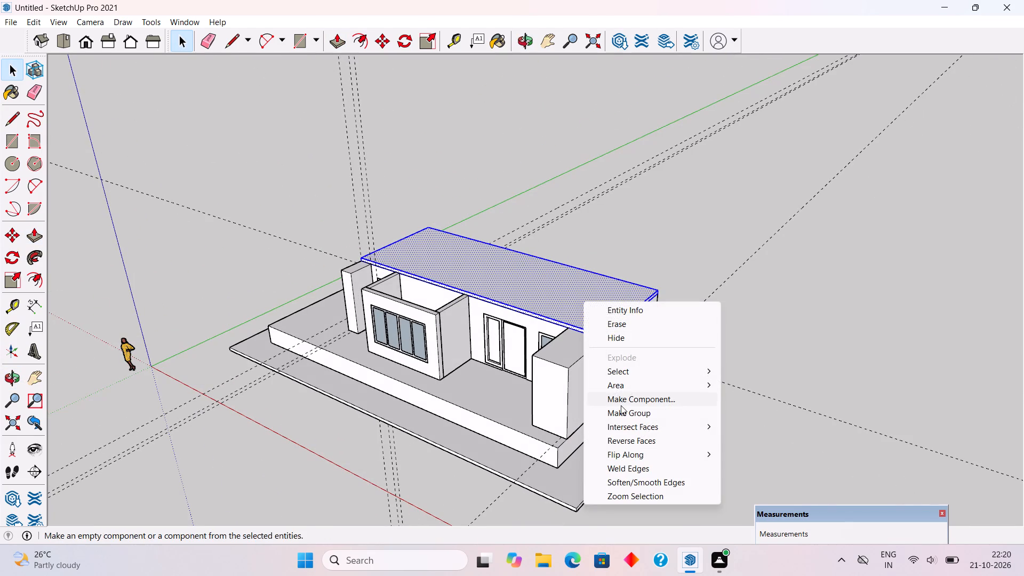
left_click(621, 407)
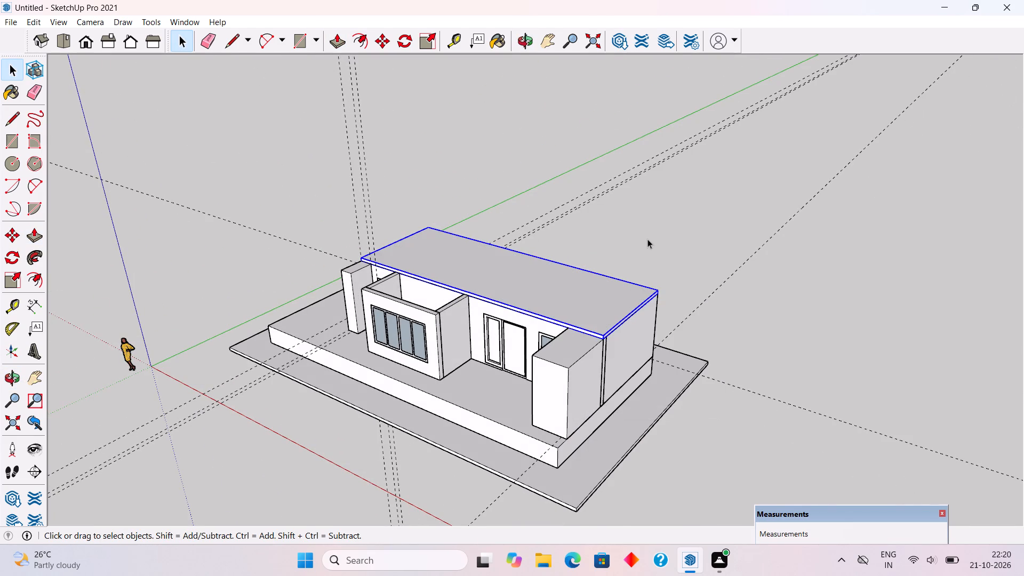
left_click(647, 246)
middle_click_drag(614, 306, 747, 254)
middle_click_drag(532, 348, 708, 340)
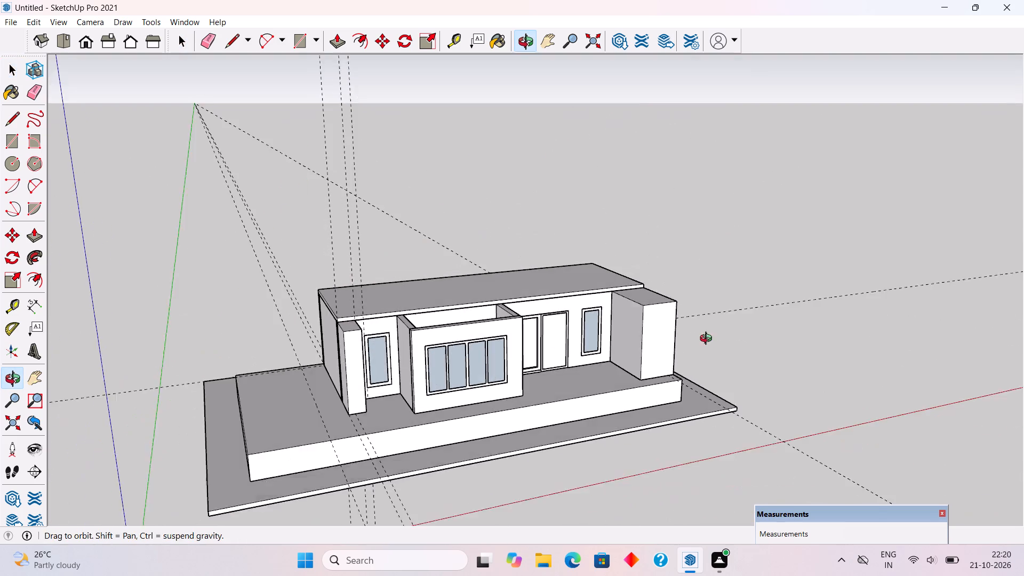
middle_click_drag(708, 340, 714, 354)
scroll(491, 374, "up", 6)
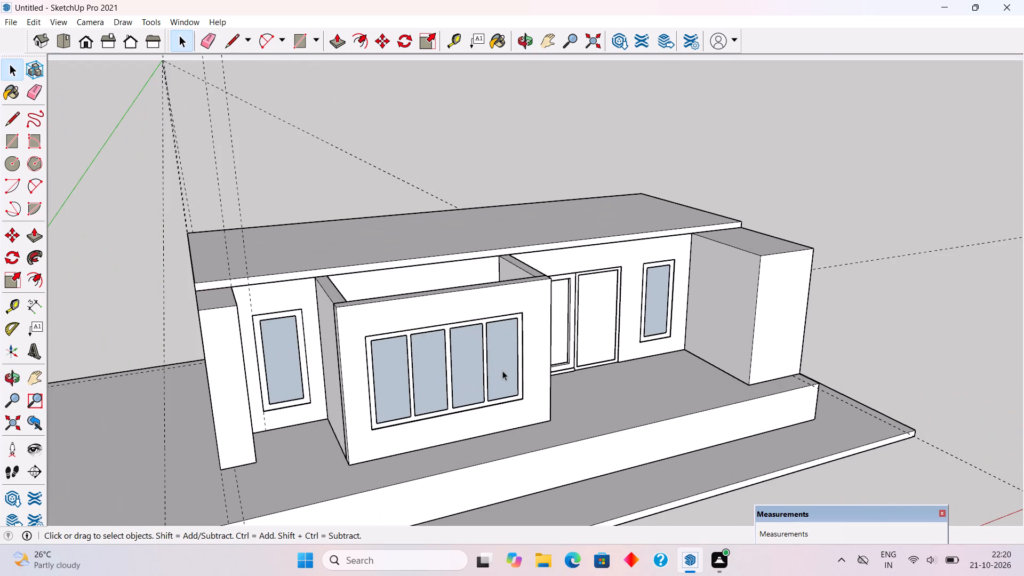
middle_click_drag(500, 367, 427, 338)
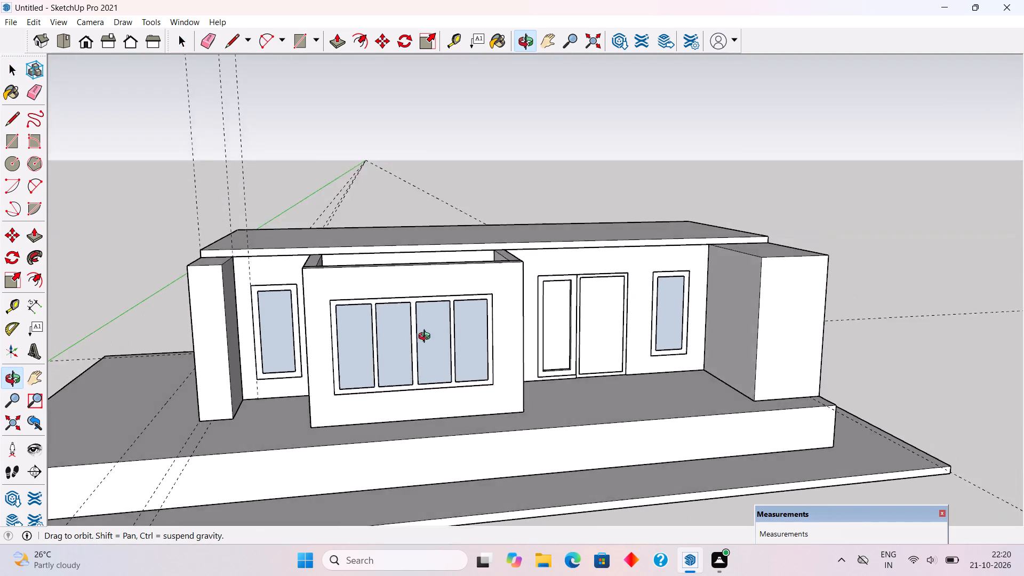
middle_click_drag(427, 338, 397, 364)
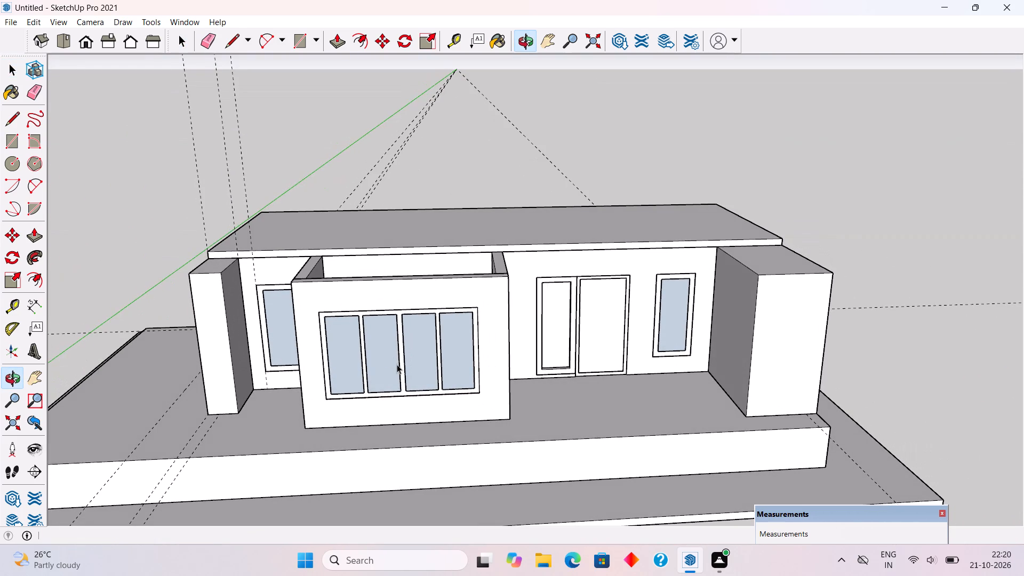
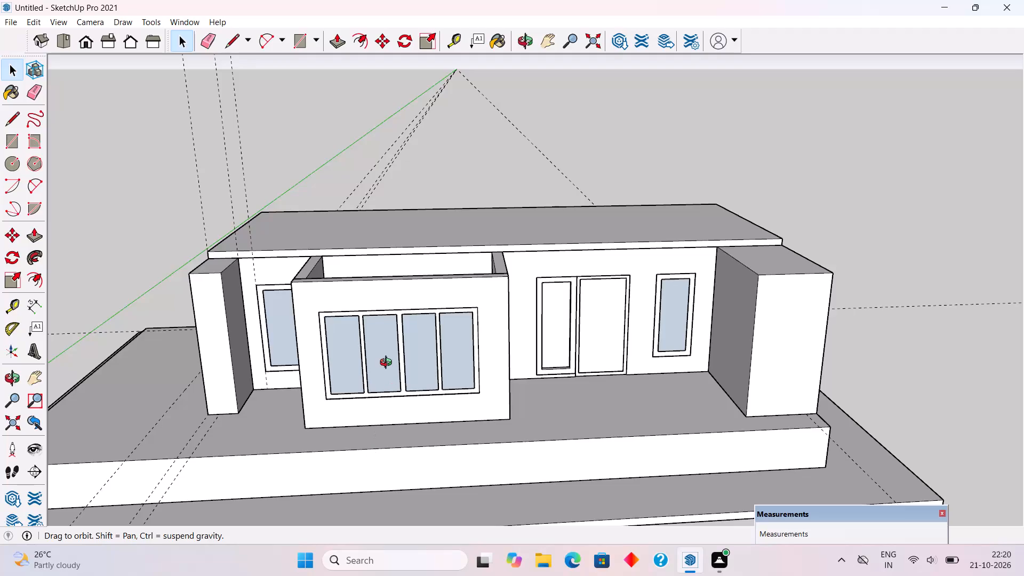
Open the roof slab group for editing and push its front edge face inward 9", then close the group.
middle_click_drag(390, 344, 389, 355)
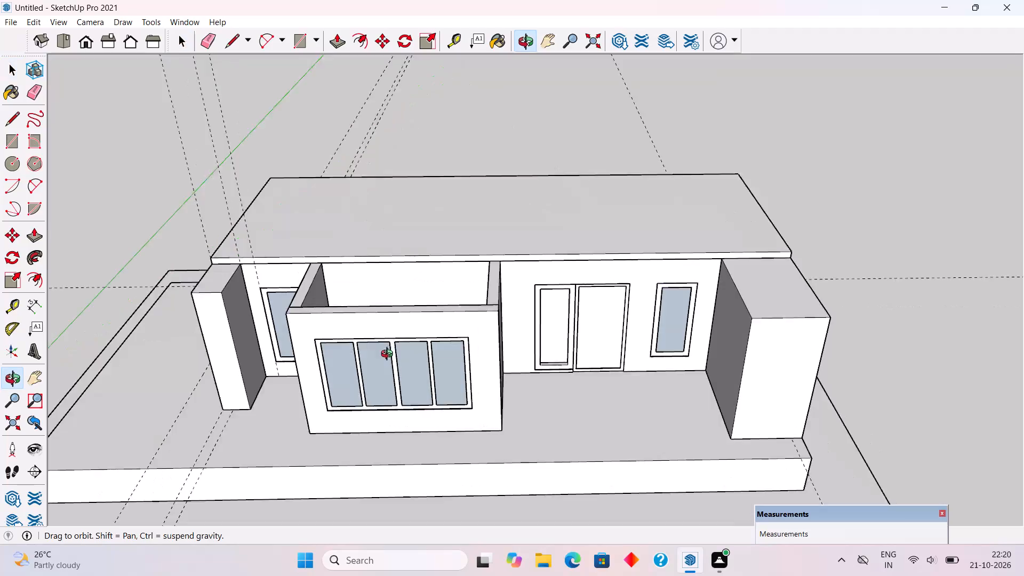
middle_click_drag(389, 355, 389, 385)
scroll(389, 322, "up", 4)
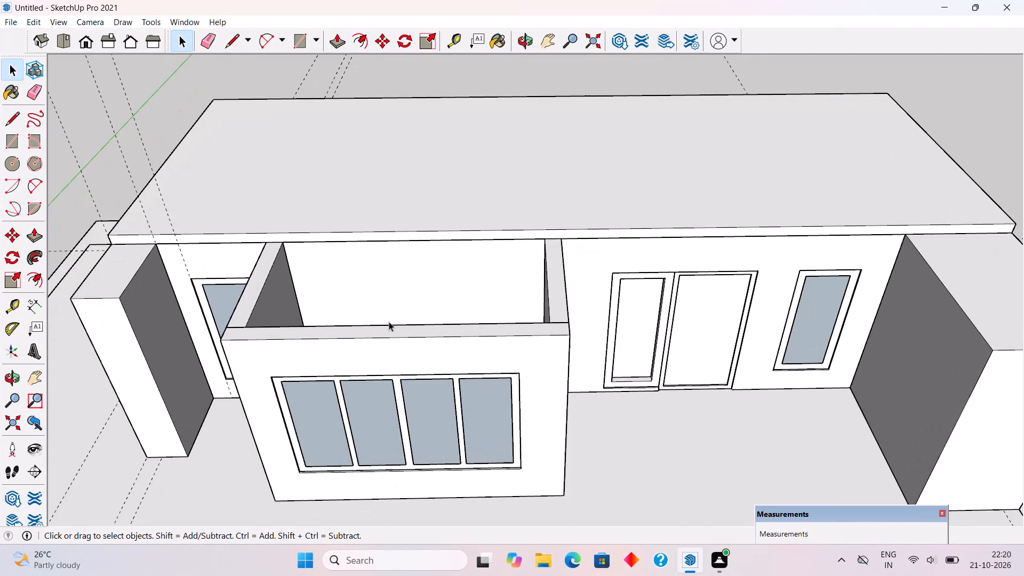
scroll(417, 244, "up", 2)
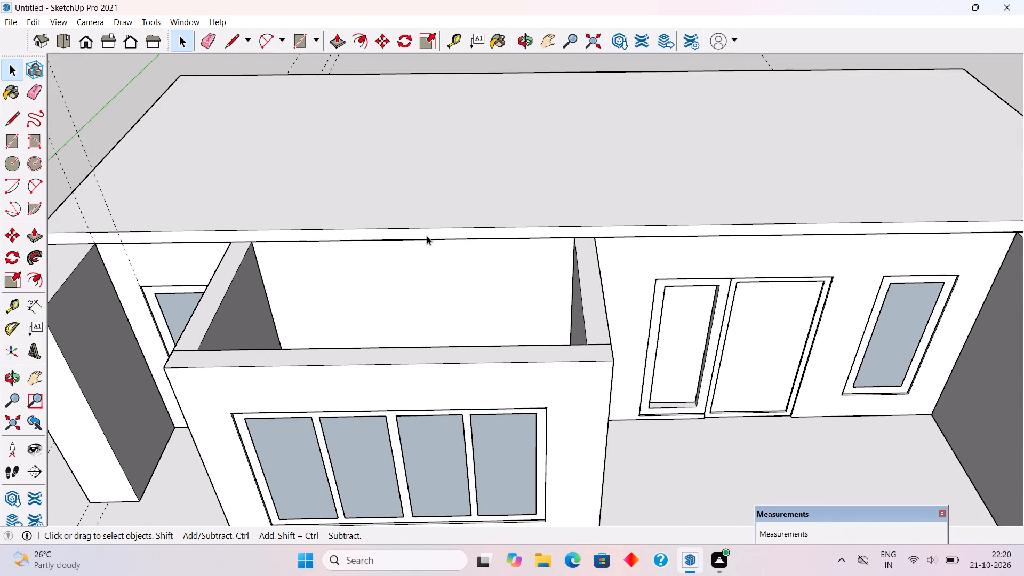
double_click(427, 235)
left_click(427, 235)
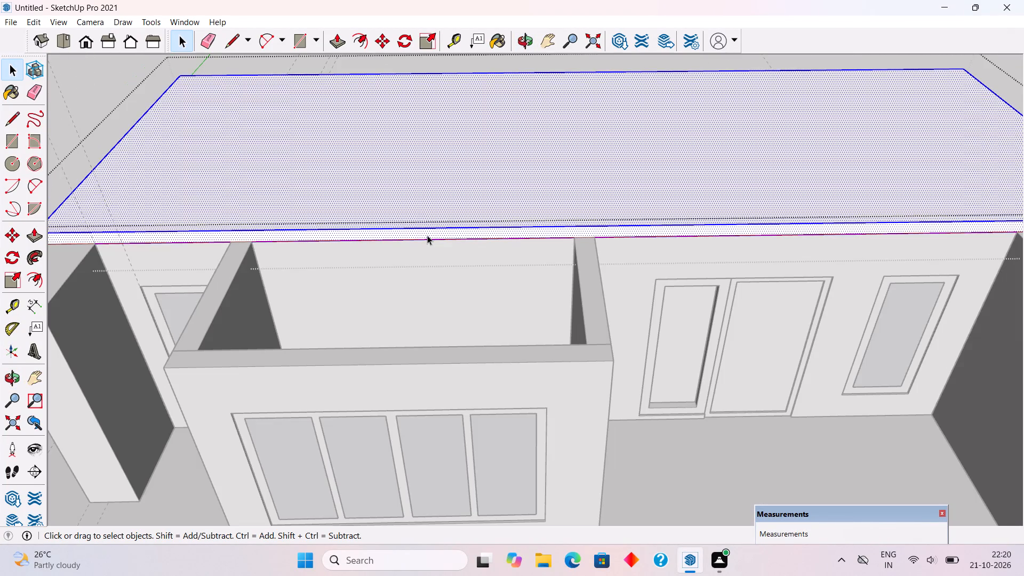
key("p")
left_click(427, 235)
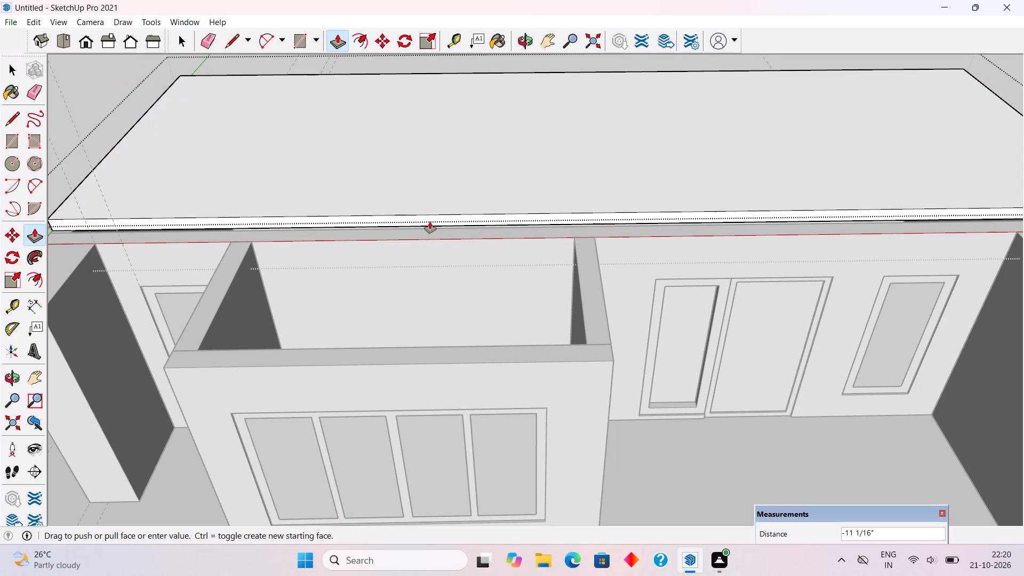
key("9")
key("shift+quotedbl")
key("Return")
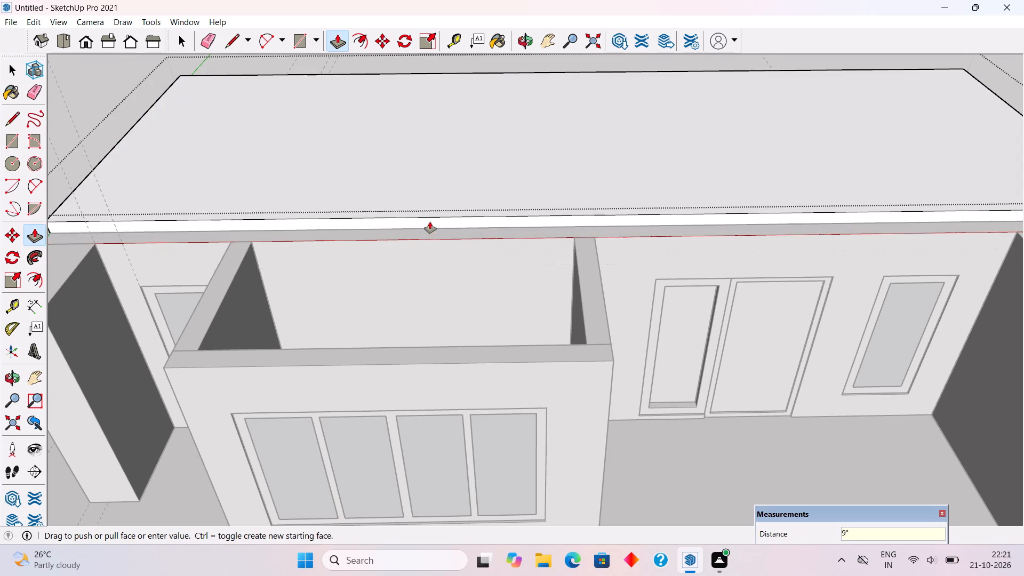
key("space")
scroll(430, 222, "down", 6)
left_click(317, 73)
middle_click_drag(373, 195, 365, 266)
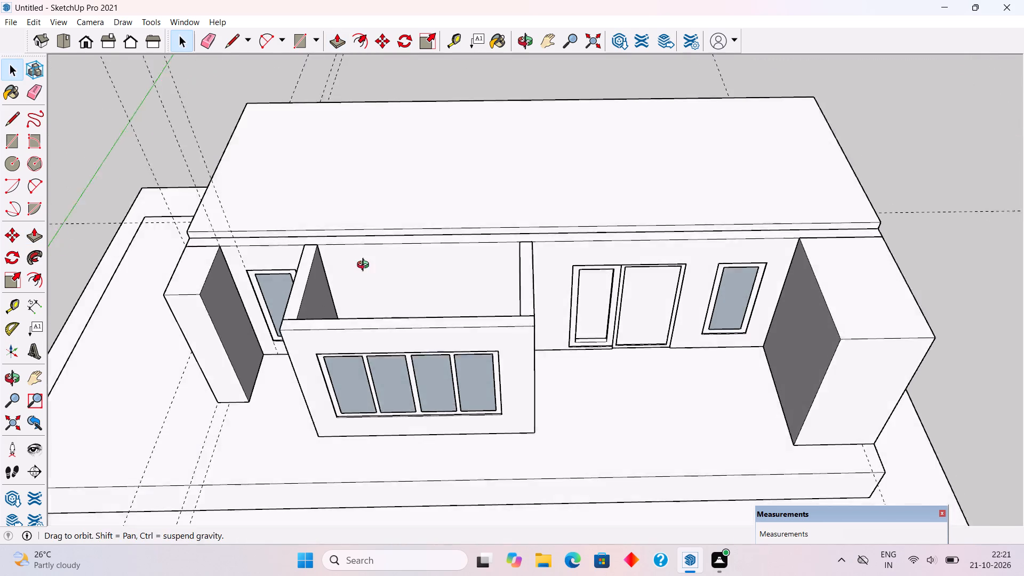
middle_click_drag(365, 266, 363, 277)
Draw a 34' 6" by 8' rectangle from the glazed room's rear outer wall-top corner to the end box's front outer top corner.
scroll(363, 277, "up", 3)
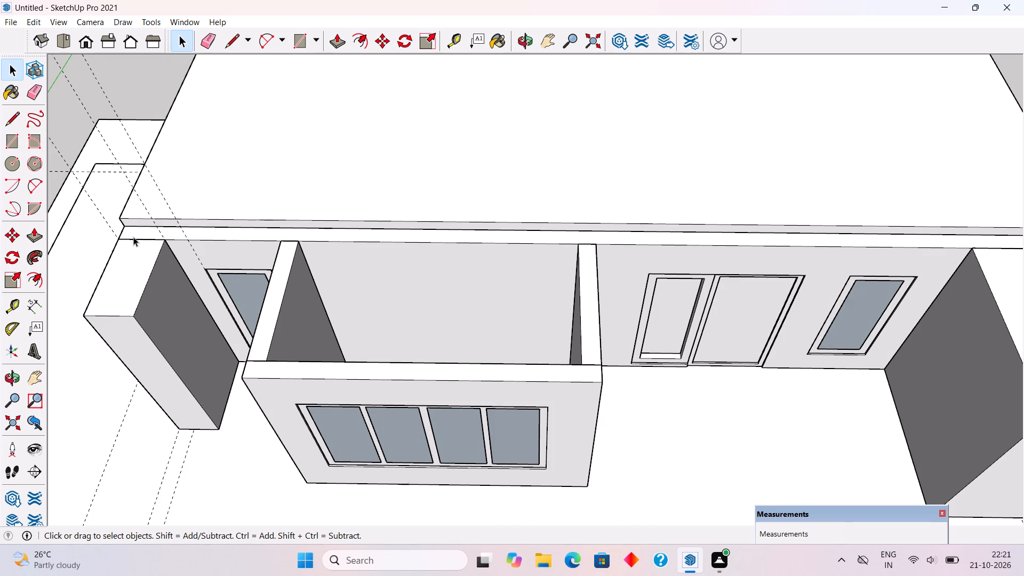
key("r")
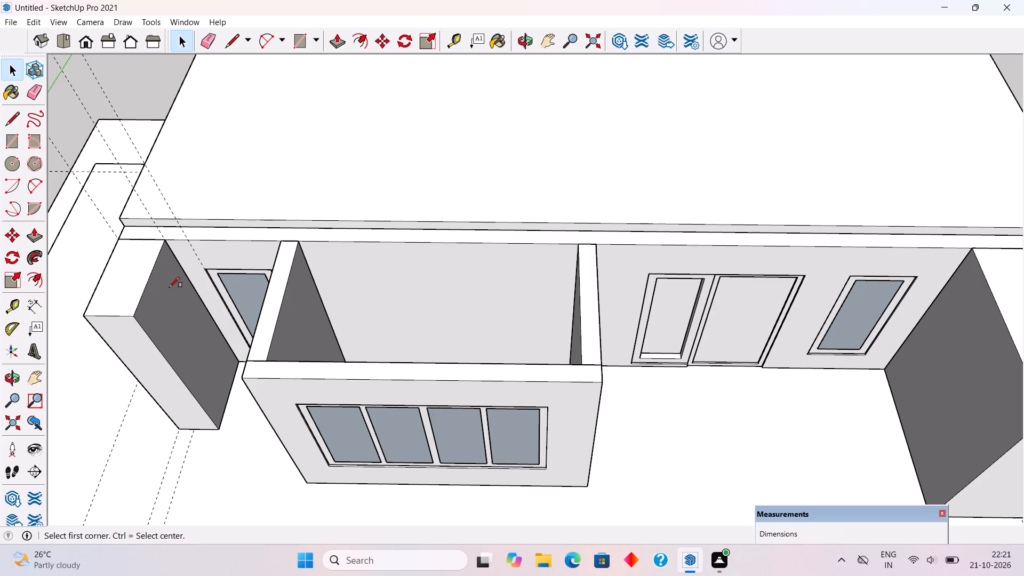
left_click(281, 238)
scroll(289, 254, "down", 3)
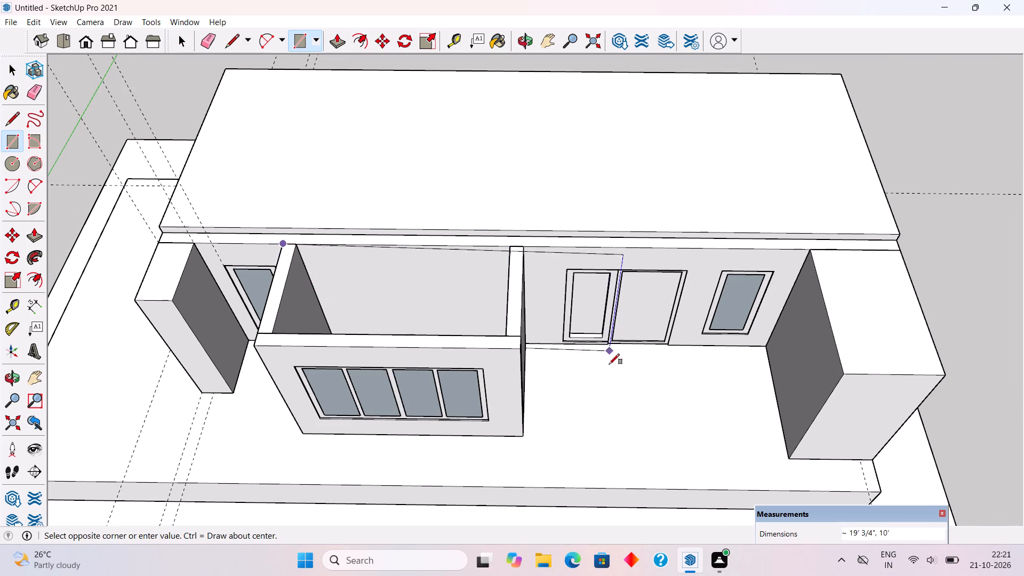
scroll(575, 348, "down", 5)
scroll(653, 339, "down", 3)
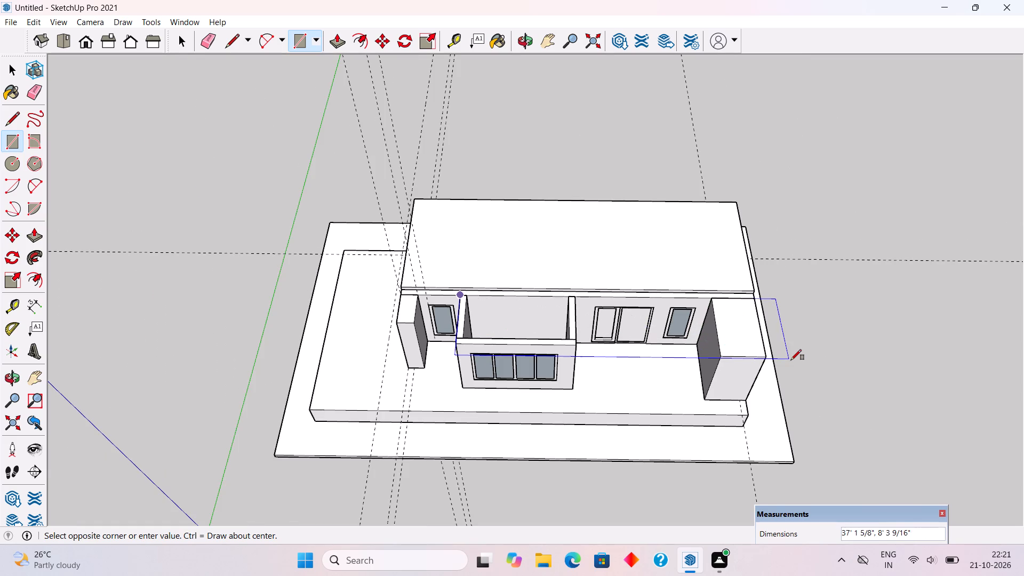
scroll(756, 357, "up", 7)
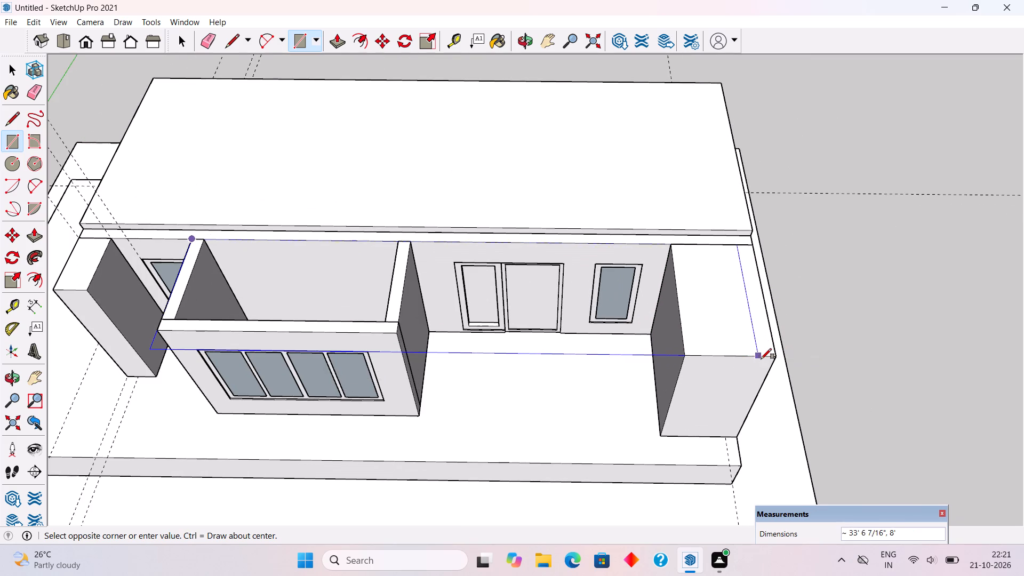
left_click(777, 355)
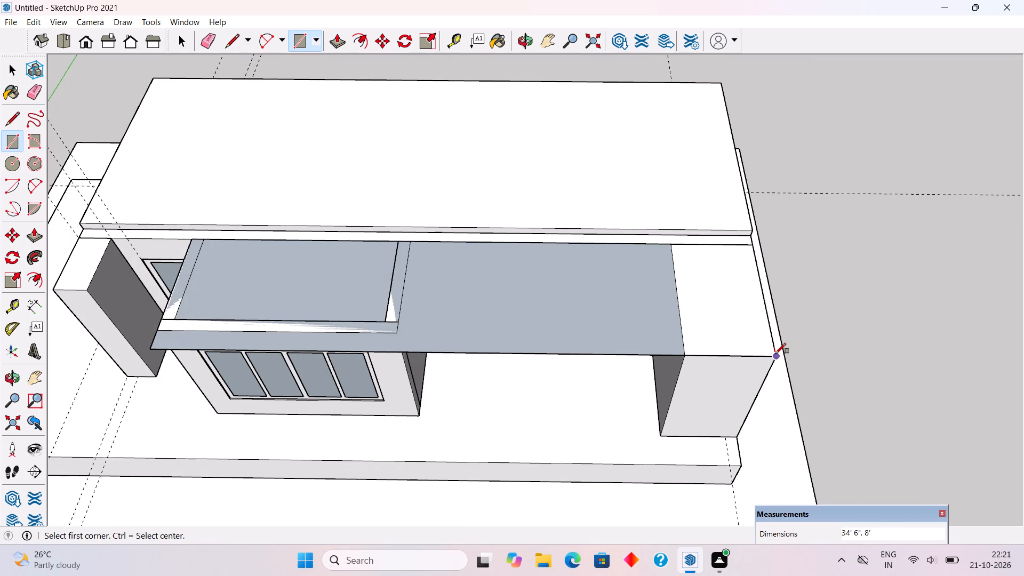
Pull the 34' 6" by 8' rectangle up 2' to form the front canopy block.
key("p")
left_click(751, 338)
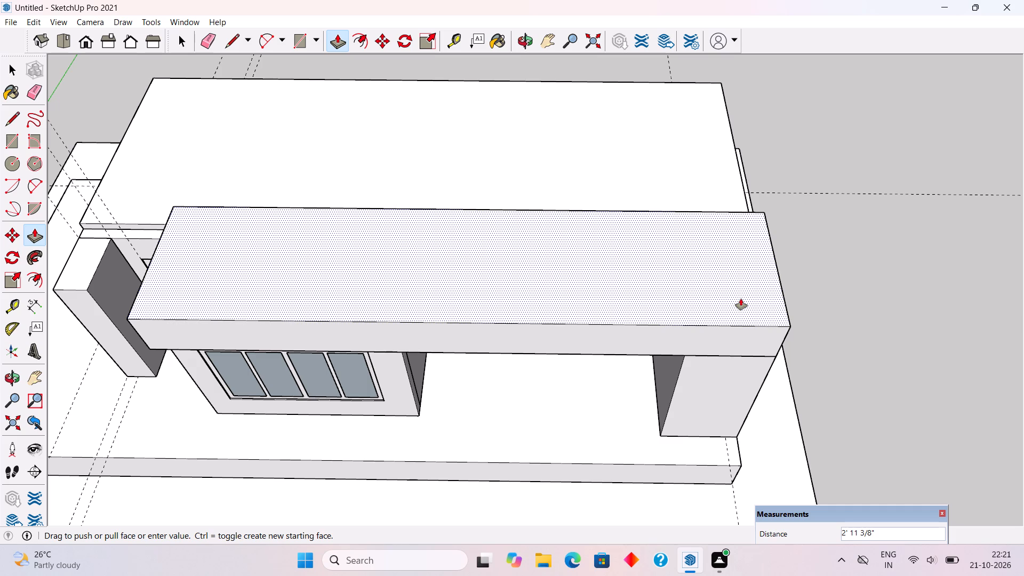
type("2'")
key("Return")
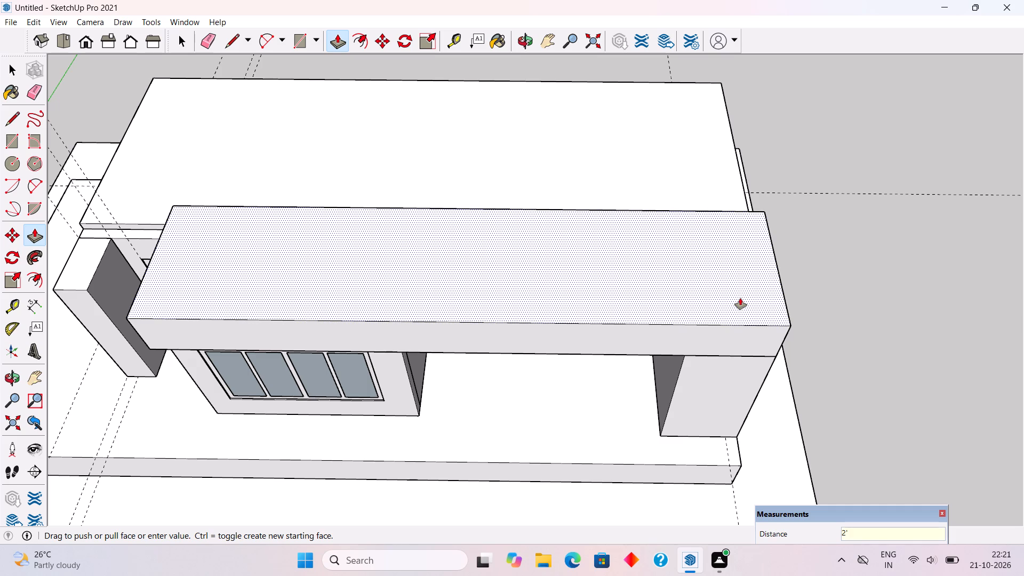
key("space")
Examine the building's front and the new canopy block from several angles.
middle_click_drag(722, 377, 686, 204)
middle_click_drag(677, 196, 680, 179)
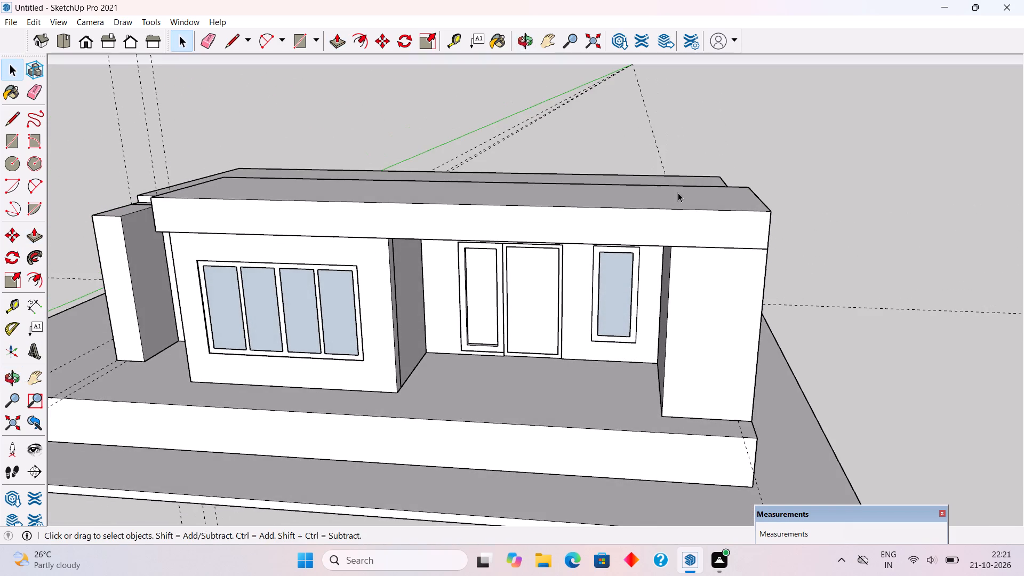
middle_click_drag(678, 193, 677, 179)
scroll(685, 443, "down", 2)
middle_click_drag(674, 396, 710, 241)
scroll(653, 204, "down", 5)
middle_click_drag(590, 174, 651, 261)
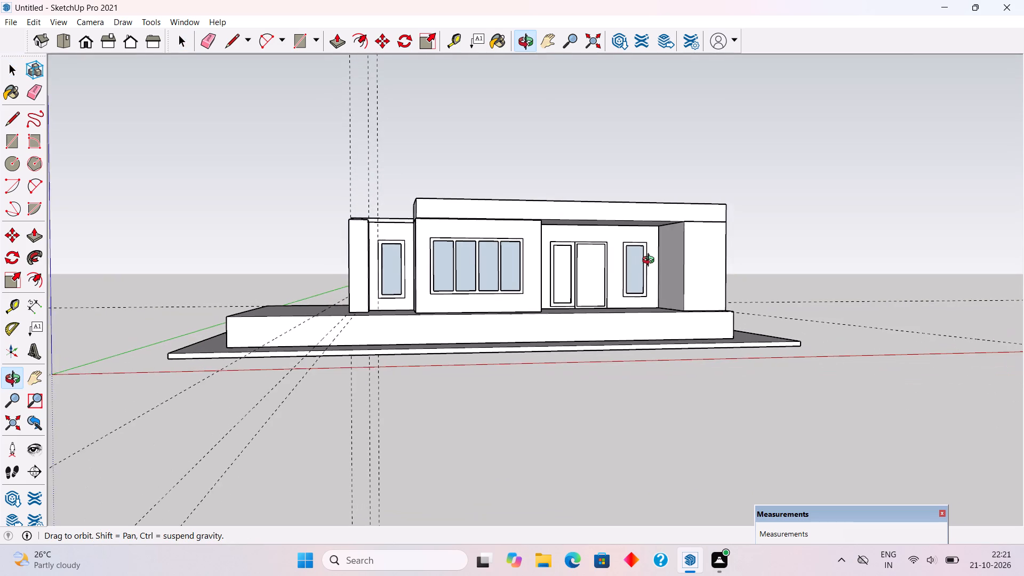
middle_click_drag(651, 261, 651, 261)
middle_click_drag(630, 294, 544, 303)
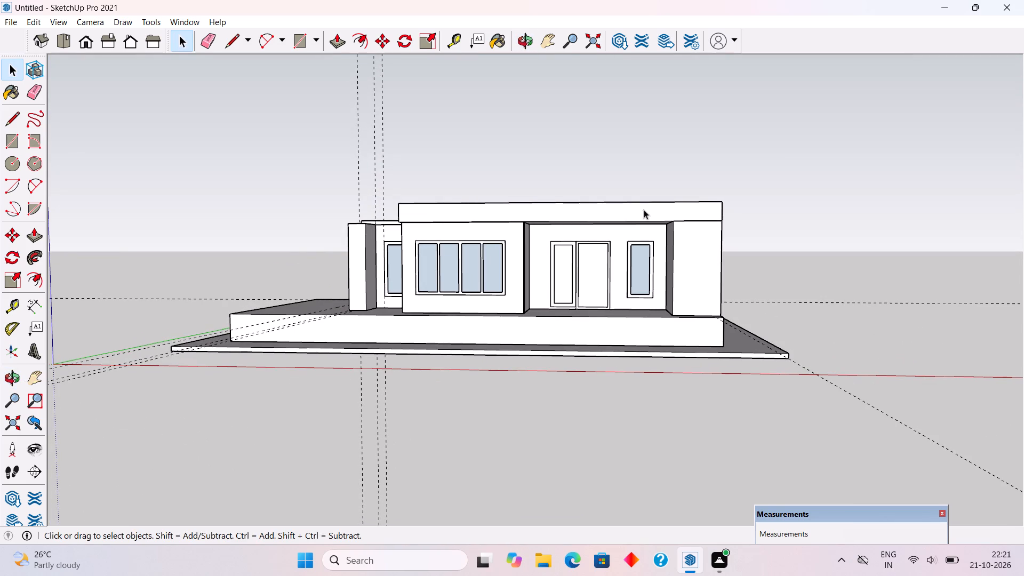
middle_click_drag(630, 205, 623, 274)
Group all faces and edges of the 2' front canopy block.
scroll(653, 254, "up", 2)
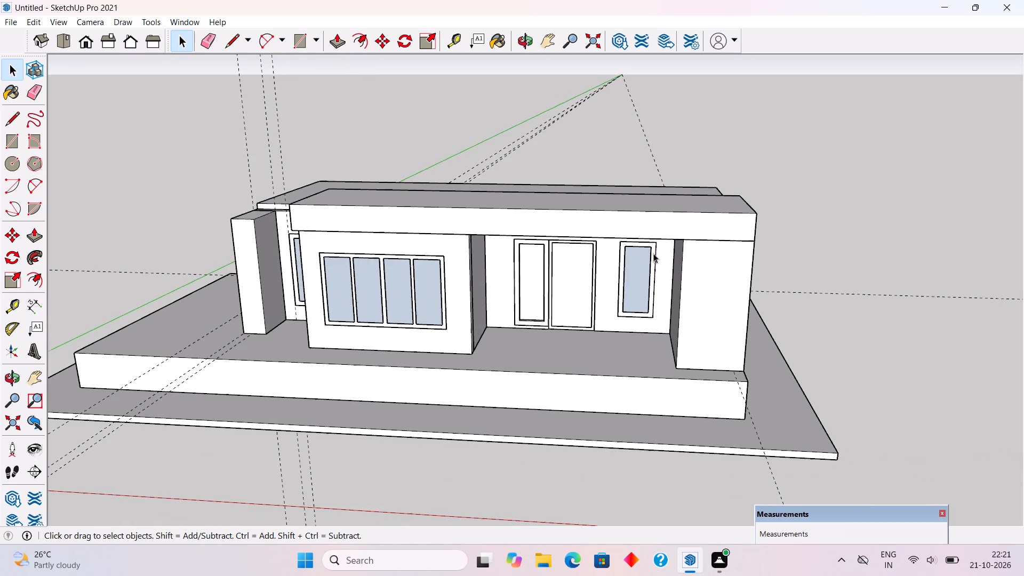
scroll(653, 253, "up", 3)
middle_click_drag(691, 247, 646, 203)
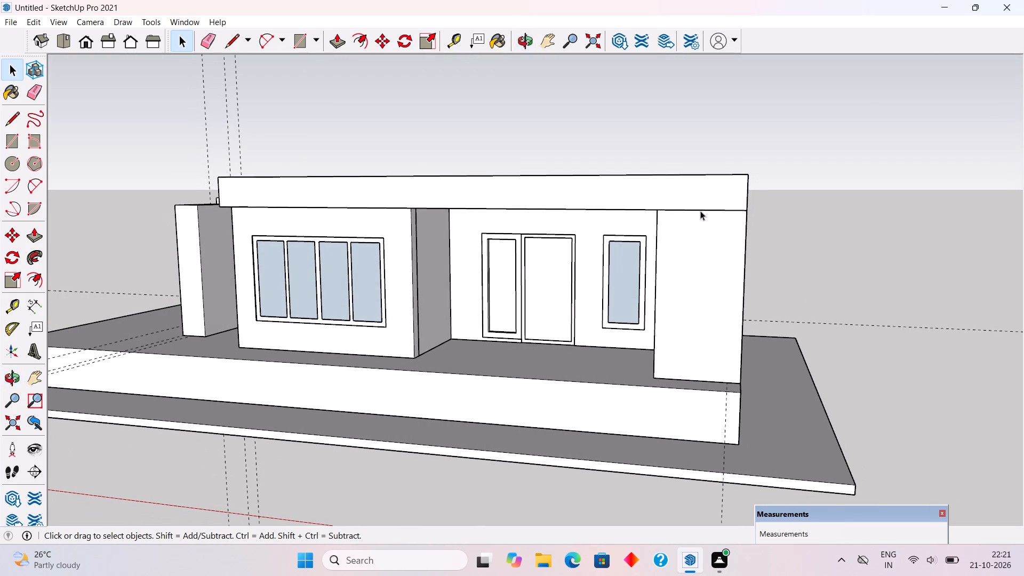
left_click(711, 198)
middle_click_drag(724, 204, 636, 204)
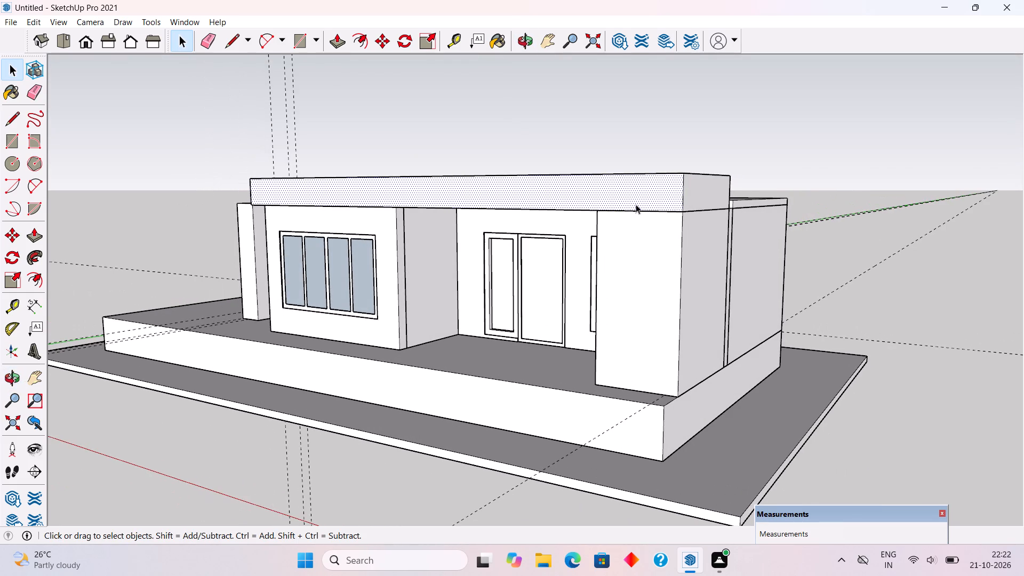
double_click(636, 204)
triple_click(636, 204)
left_click(636, 204)
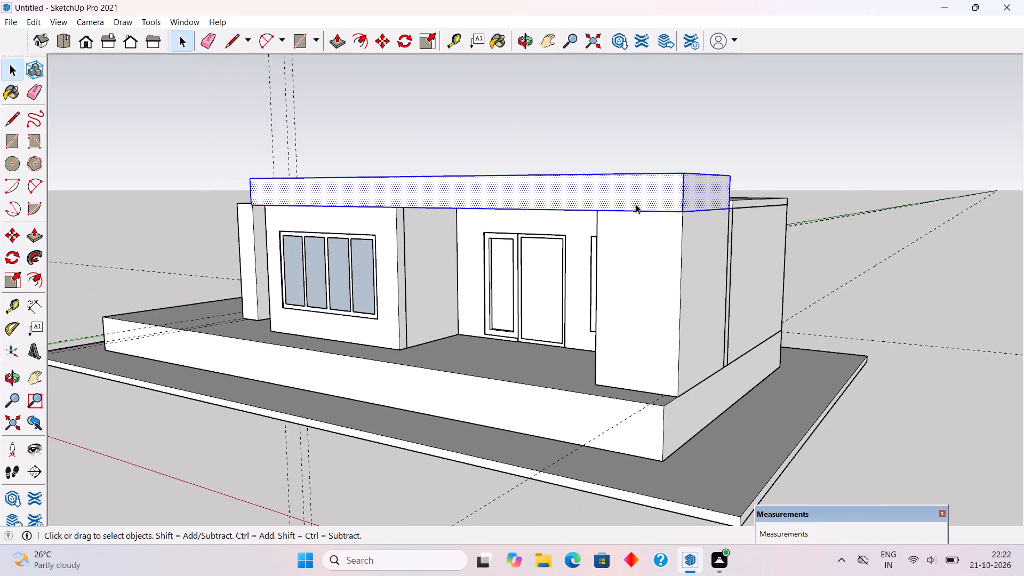
right_click(636, 204)
left_click(677, 313)
Move the canopy group straight down 1' from its lower front corner above the end box.
scroll(668, 198, "up", 2)
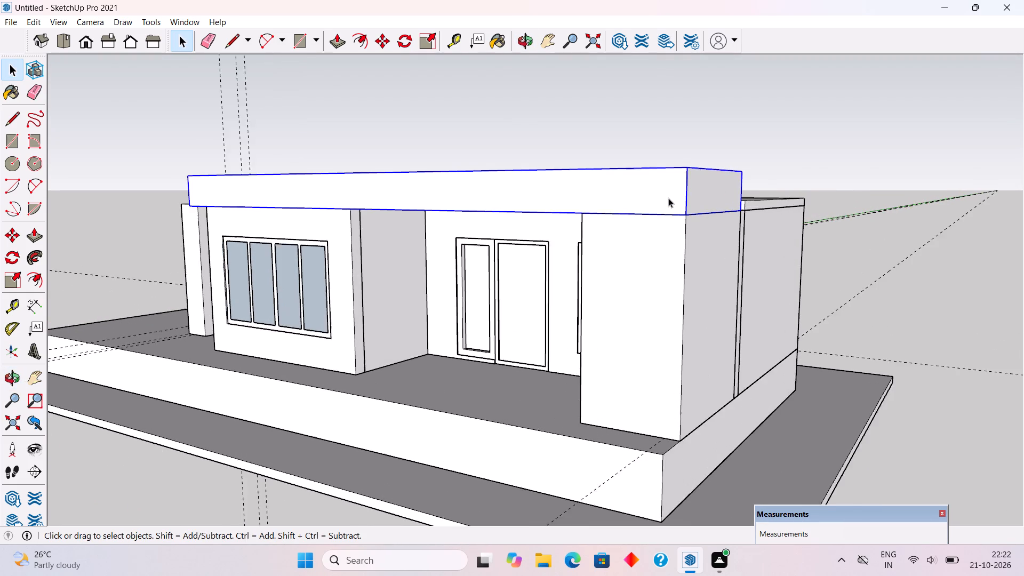
scroll(668, 198, "up", 4)
key("m")
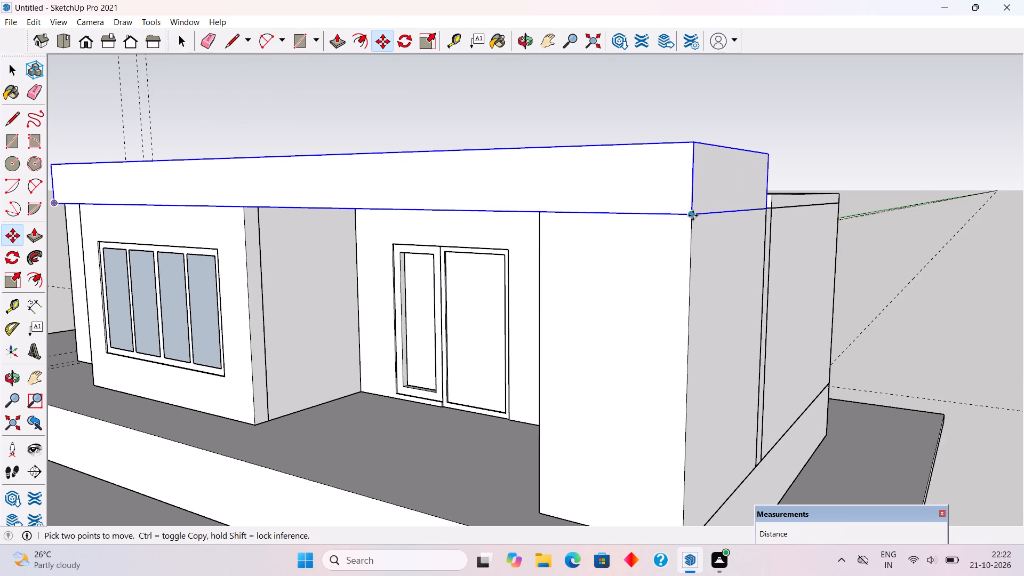
left_click(693, 215)
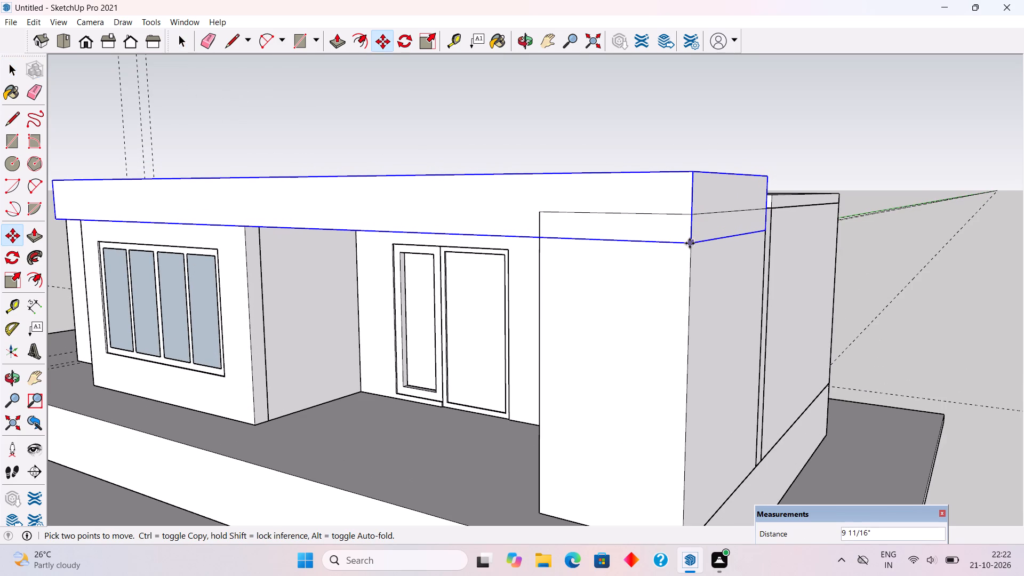
type("1'")
key("Return")
key("space")
Open the canopy group for editing and push its end face on the glazed room side inward 4".
scroll(665, 263, "down", 4)
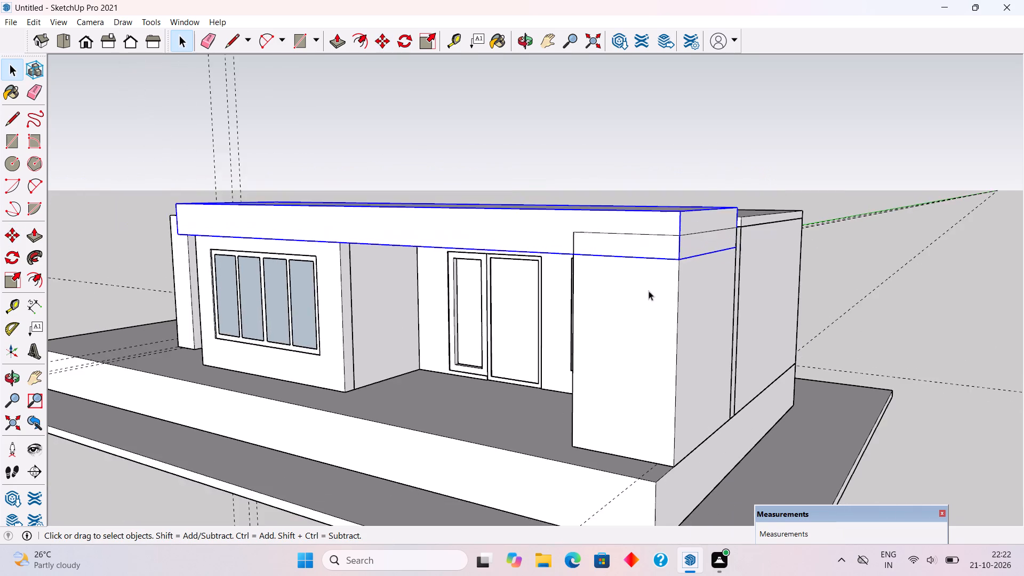
scroll(649, 291, "down", 4)
middle_click_drag(632, 330, 740, 251)
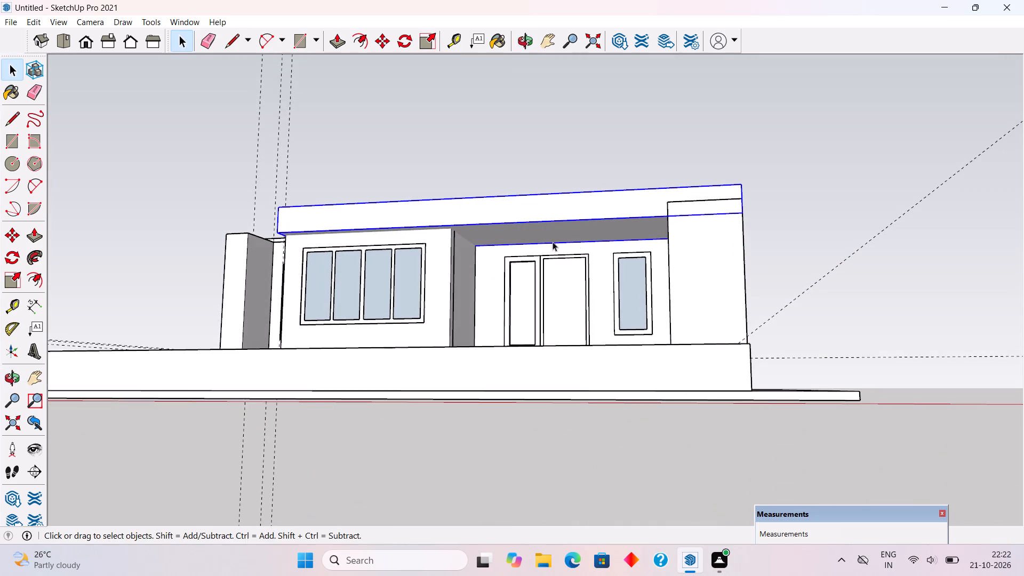
middle_click_drag(549, 247, 780, 334)
middle_click_drag(558, 272, 674, 272)
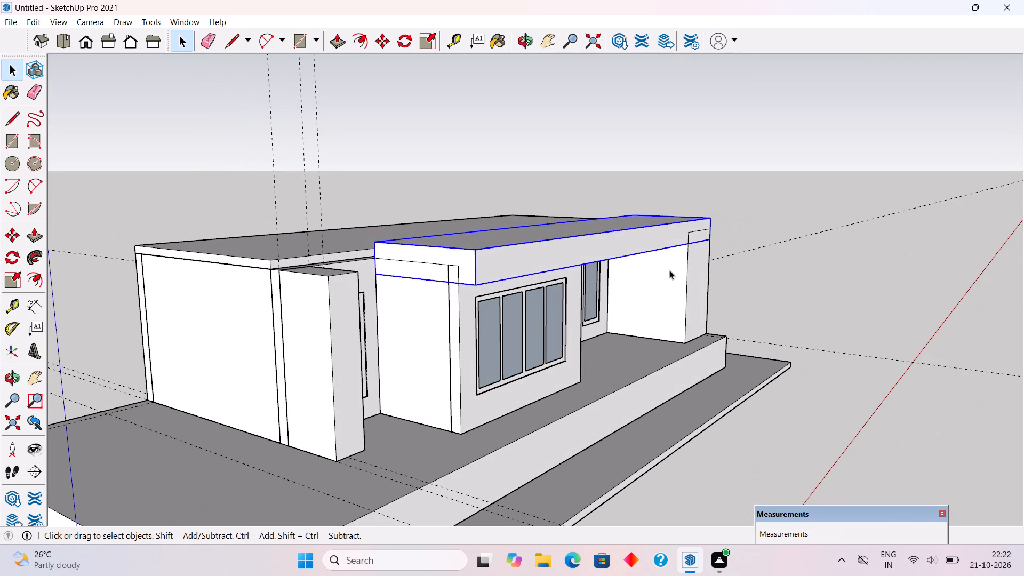
scroll(559, 263, "up", 2)
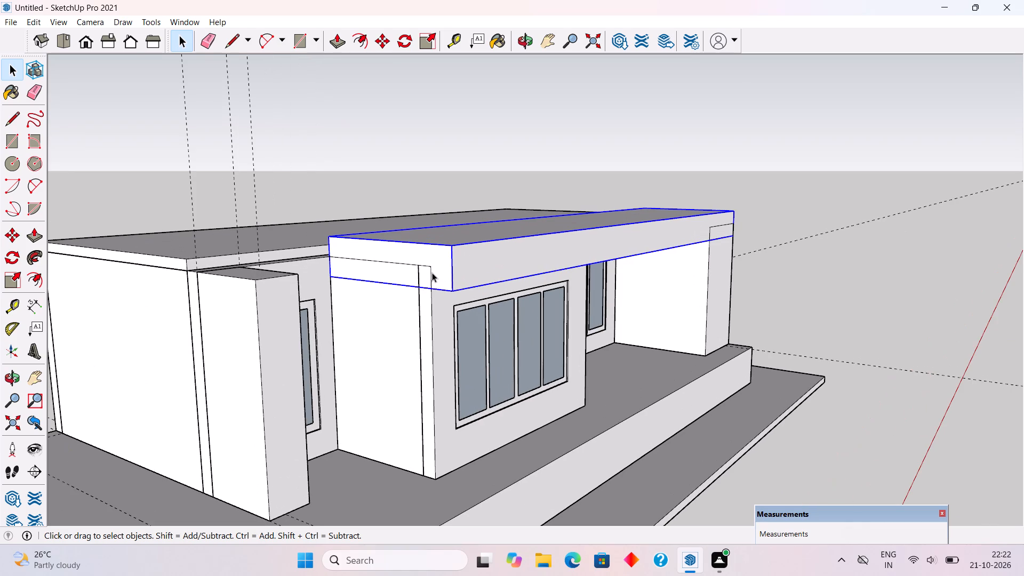
left_click(432, 273)
scroll(432, 273, "up", 4)
triple_click(432, 273)
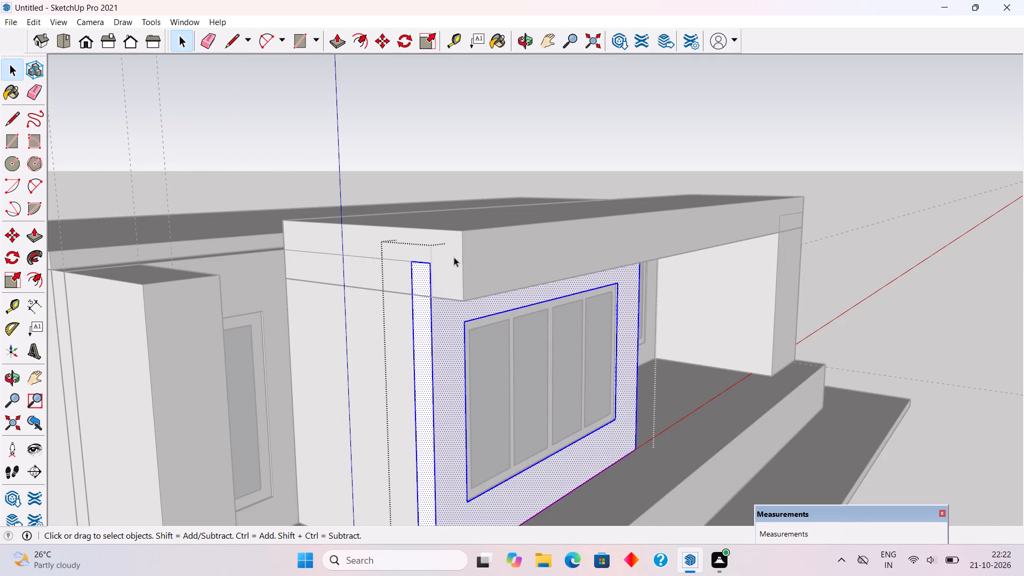
triple_click(454, 257)
key("p")
left_click(454, 257)
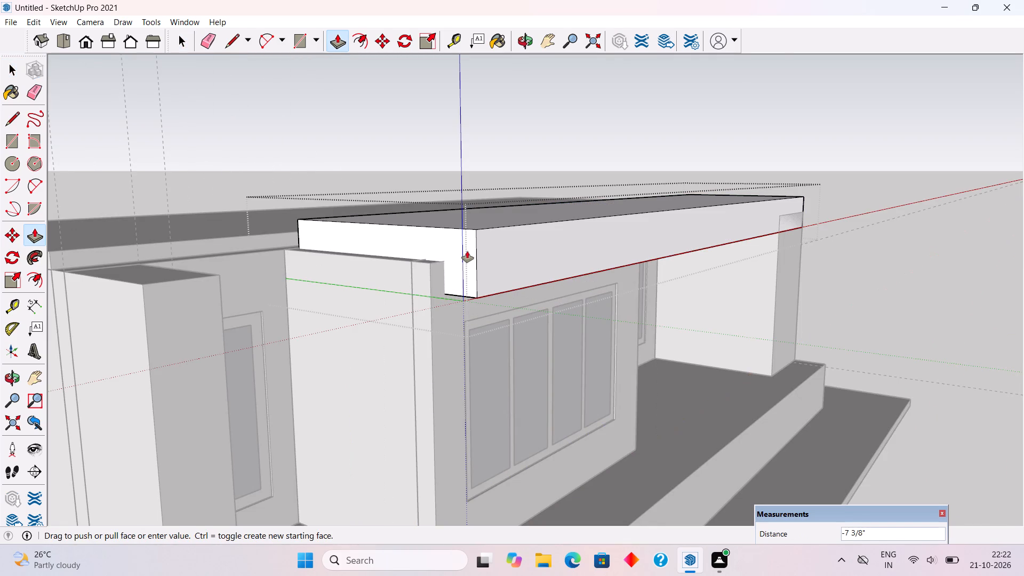
type("4\"")
key("Return")
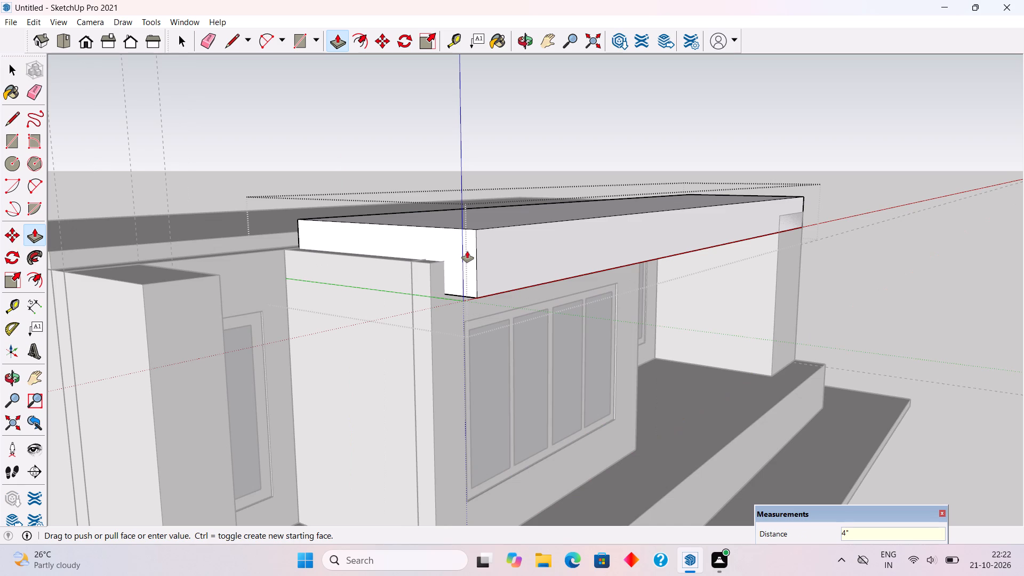
Pull the canopy group's end face on the end box side outward 1" and close the group.
middle_click_drag(521, 238, 373, 254)
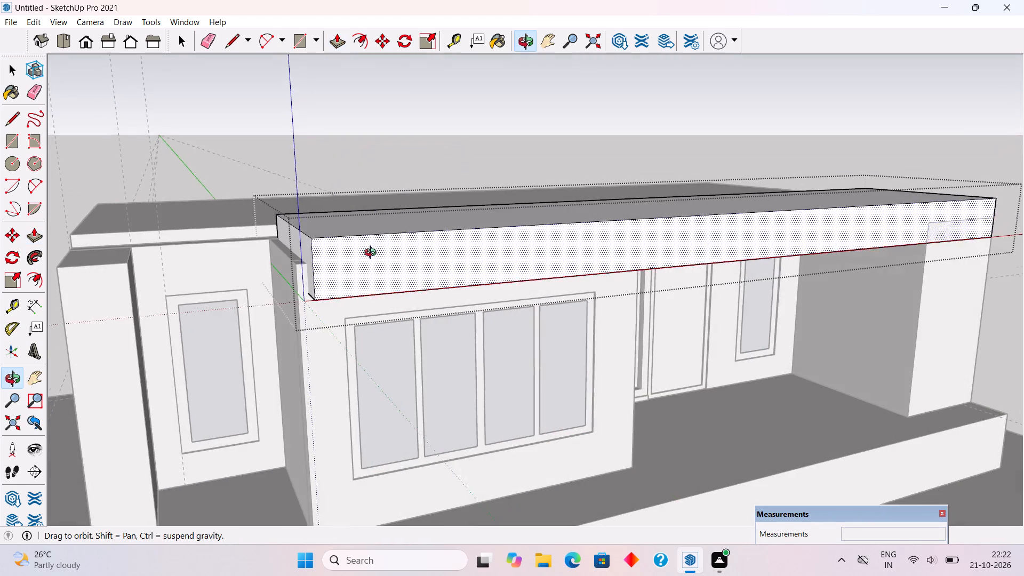
middle_click_drag(373, 254, 148, 265)
scroll(671, 259, "down", 4)
scroll(495, 234, "down", 5)
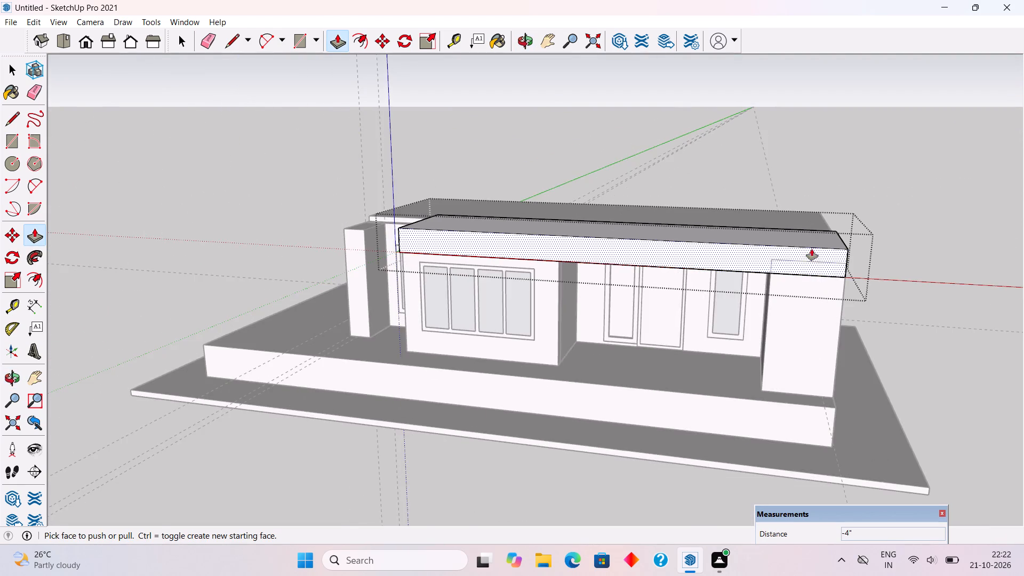
middle_click_drag(812, 249, 602, 249)
scroll(686, 281, "up", 5)
left_click(701, 273)
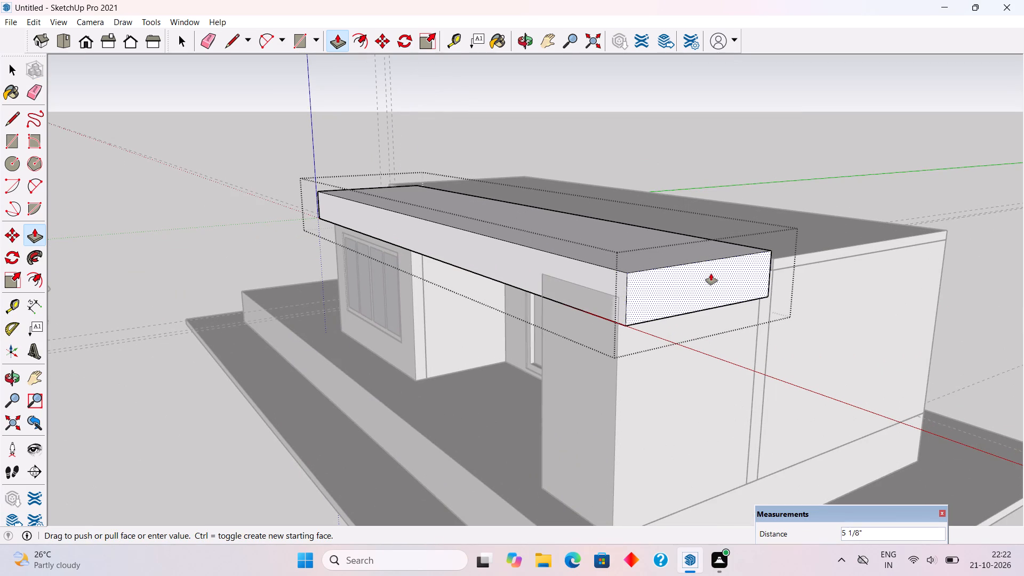
type("1\"")
key("Return")
key("space")
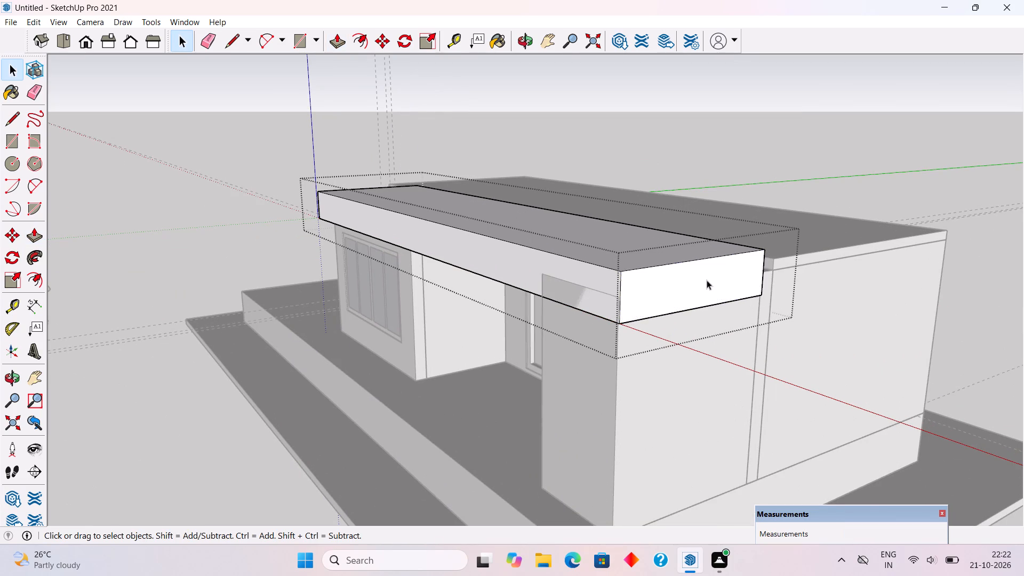
scroll(706, 281, "down", 5)
left_click(763, 204)
Open the canopy group and extend its rear face back to the adjoining edge of the roof slab.
middle_click_drag(759, 205, 460, 261)
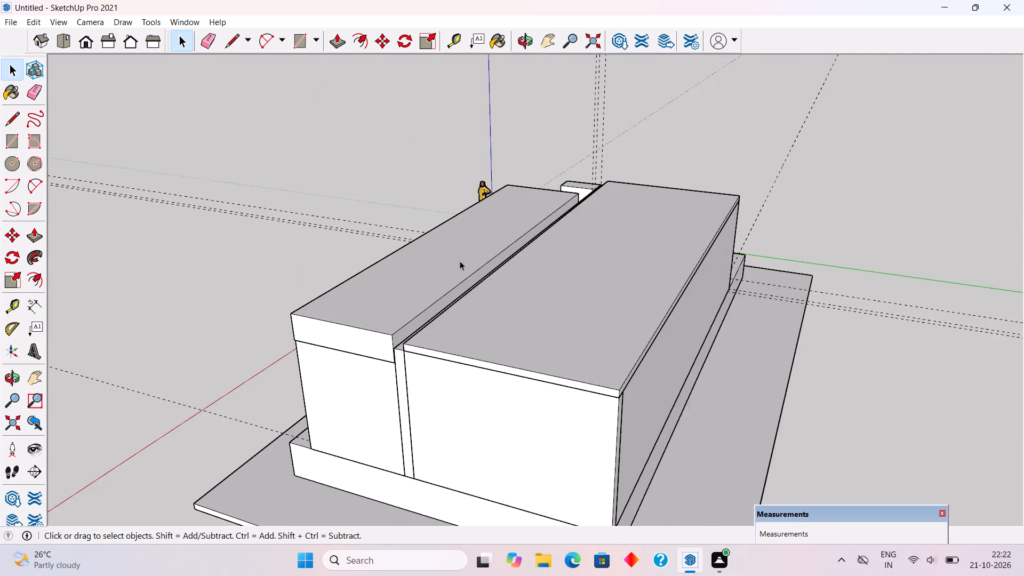
scroll(436, 305, "up", 5)
triple_click(427, 314)
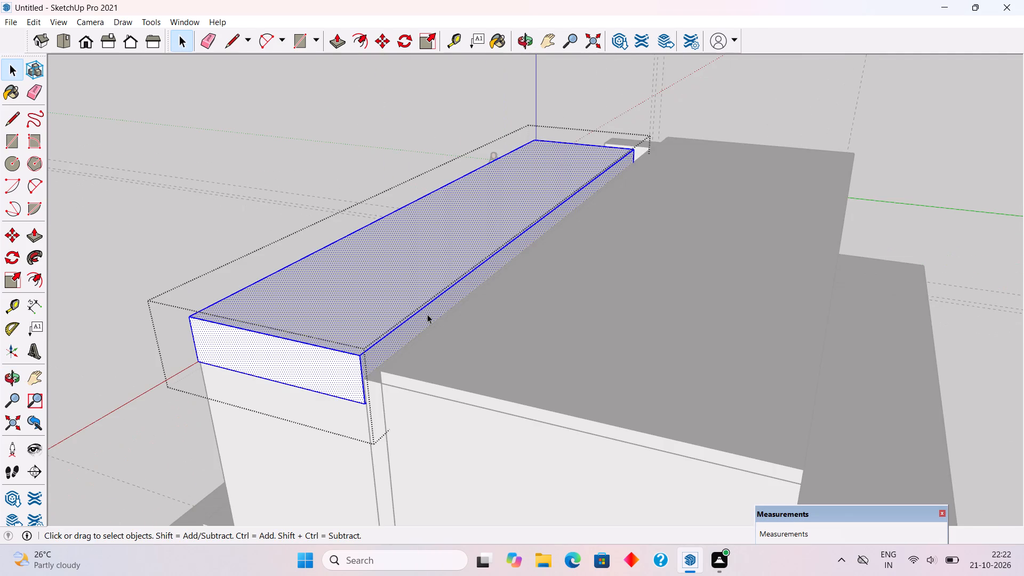
key("p")
left_click(425, 314)
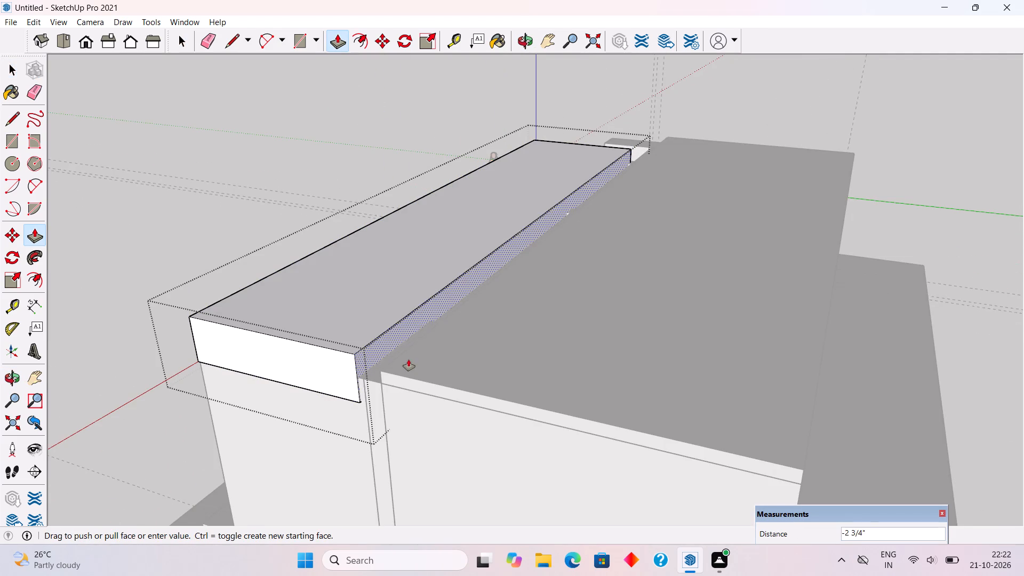
left_click(383, 372)
key("space")
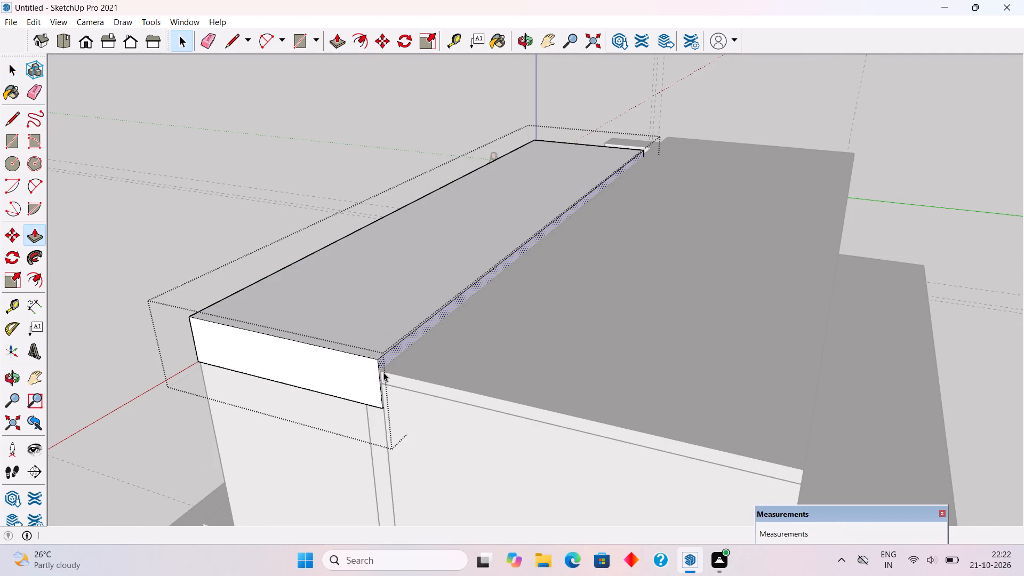
left_click(284, 79)
Move the roof slab straight up 6" from its front corner, level with the canopy's top edge.
scroll(326, 291, "down", 5)
scroll(343, 322, "up", 1)
middle_click_drag(370, 317, 475, 323)
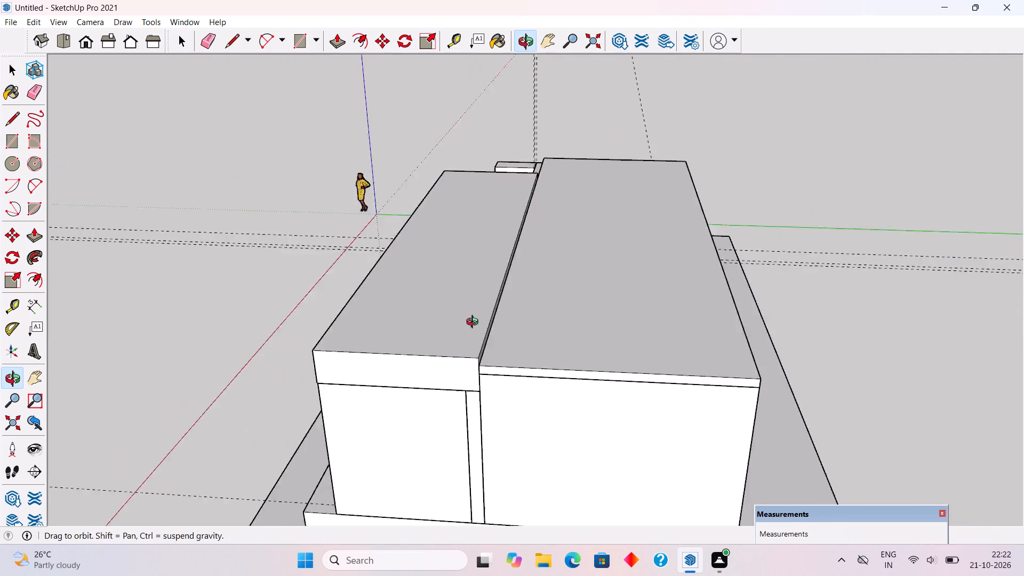
middle_click_drag(475, 323, 482, 322)
scroll(535, 363, "up", 4)
left_click(530, 371)
scroll(499, 383, "up", 9)
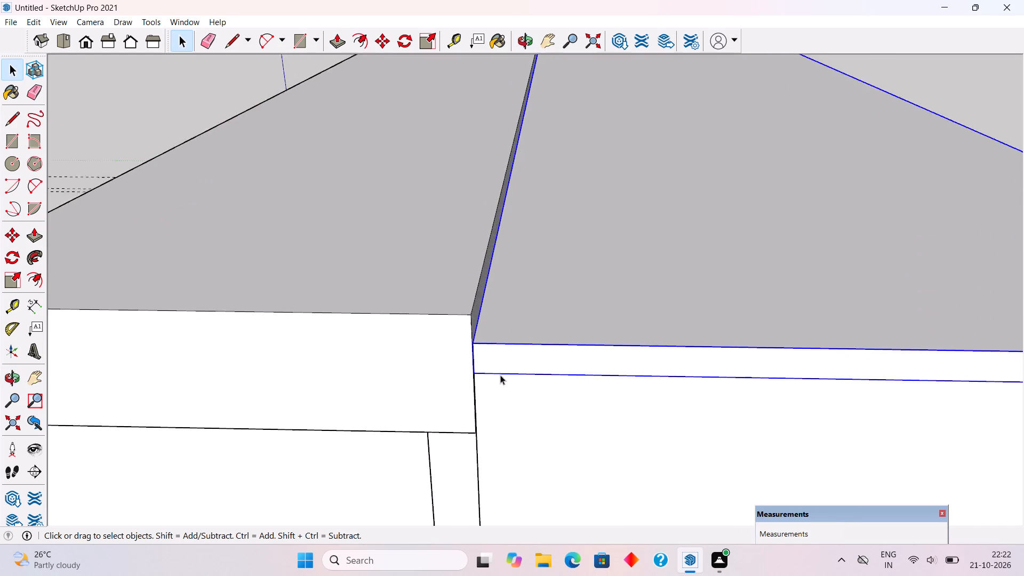
scroll(500, 375, "up", 3)
middle_click_drag(465, 364, 439, 325)
scroll(453, 356, "up", 5)
middle_click_drag(449, 356, 433, 359)
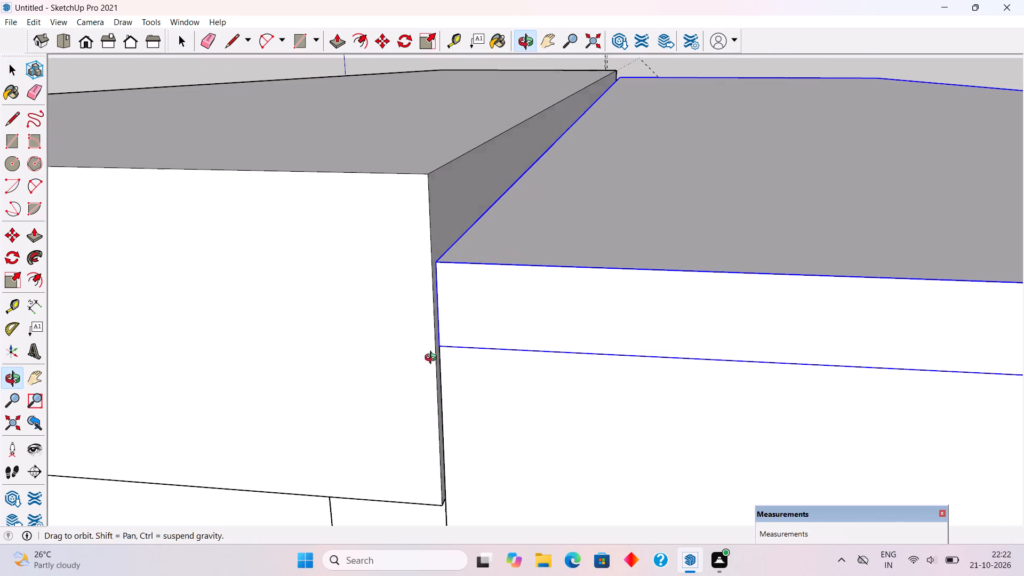
middle_click_drag(433, 359, 390, 357)
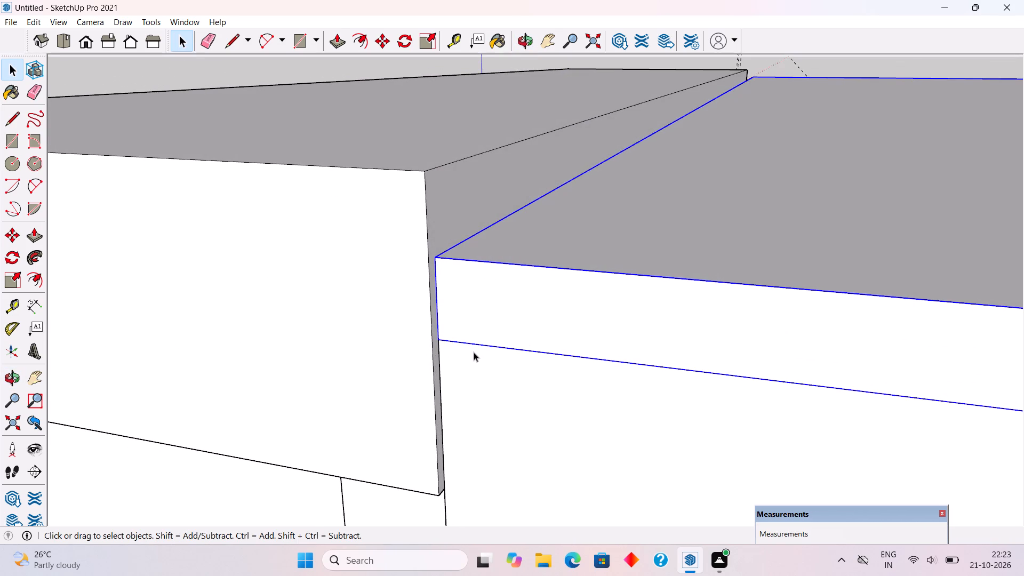
key("m")
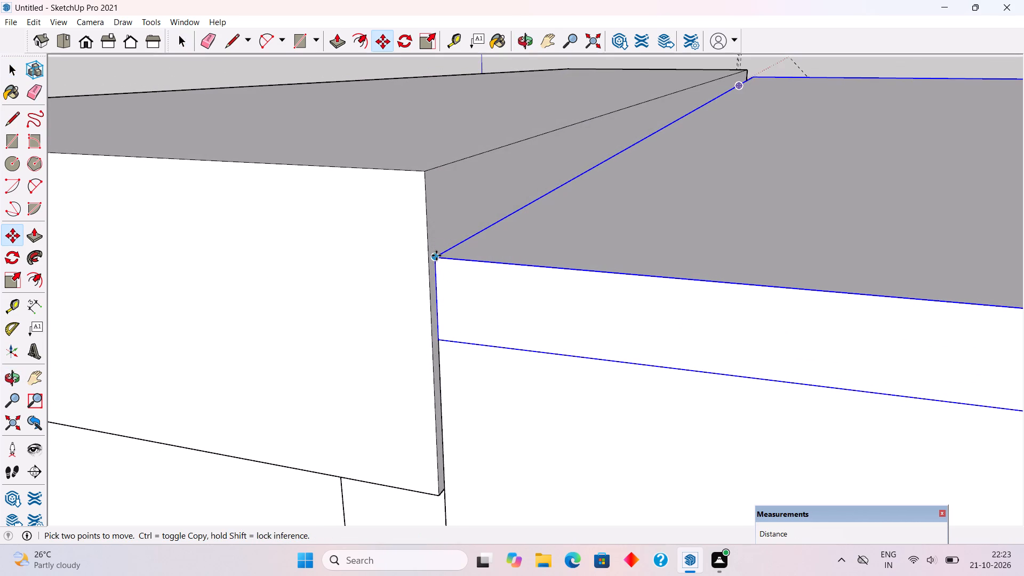
left_click(436, 255)
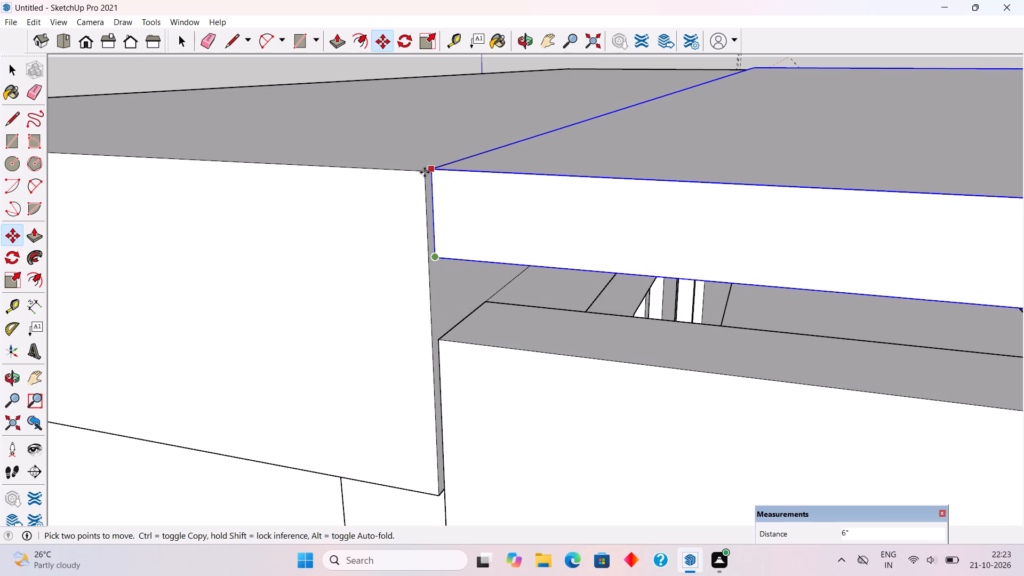
left_click(425, 172)
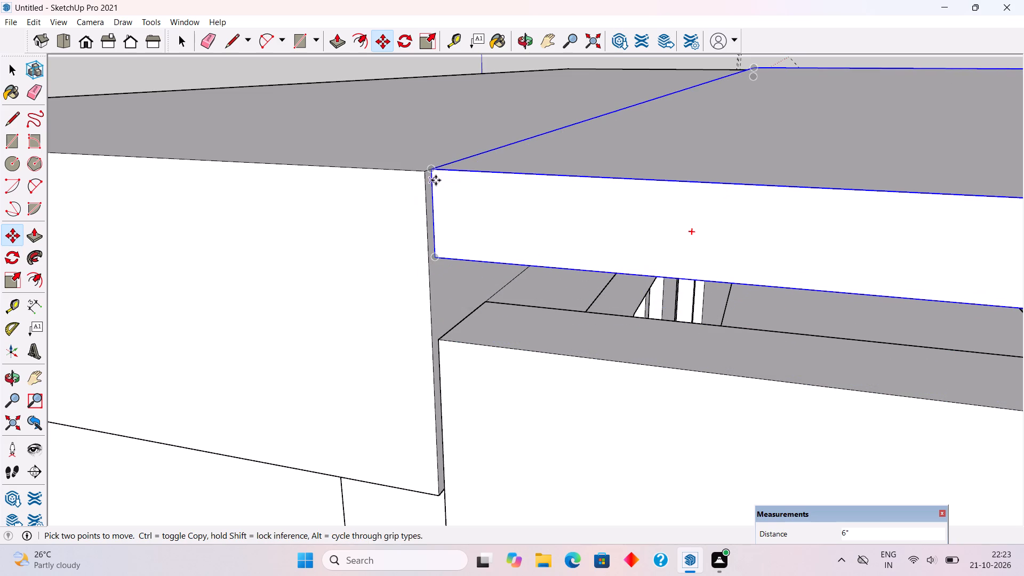
key("space")
Open the side wall behind the end box and pull its top face up to the roof slab's underside.
scroll(436, 180, "down", 5)
scroll(500, 307, "down", 3)
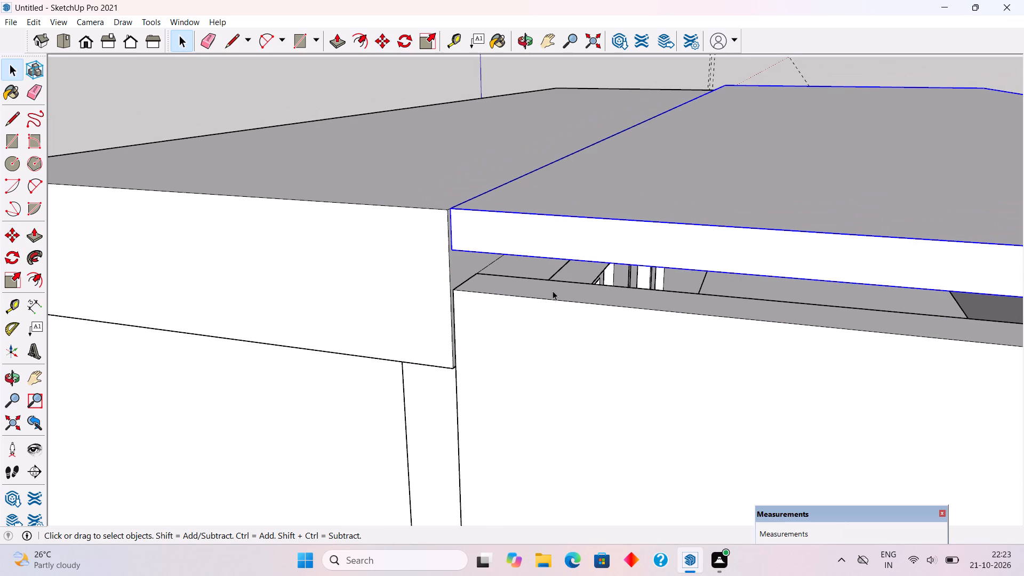
middle_click_drag(571, 290, 623, 282)
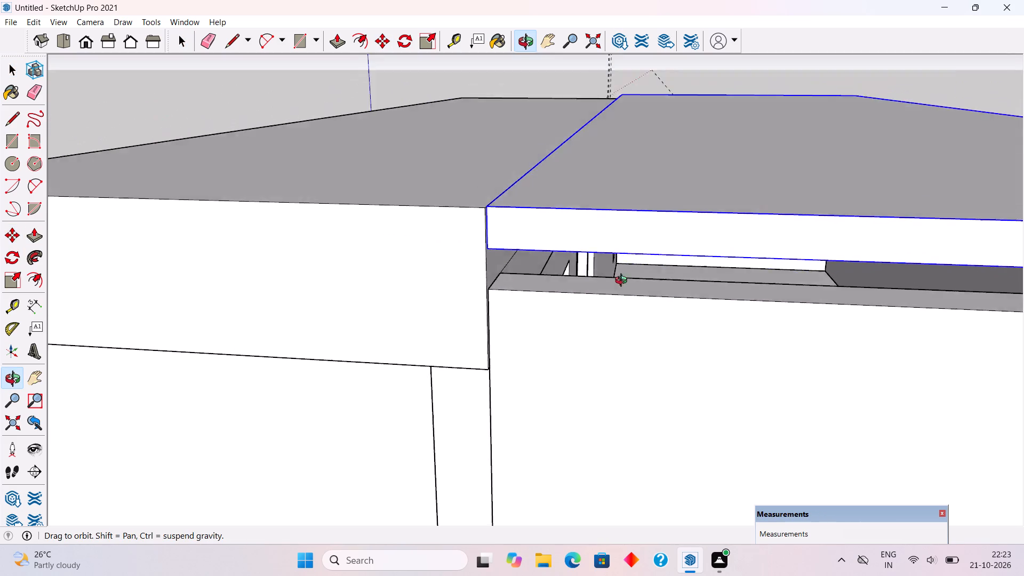
middle_click_drag(623, 282, 628, 330)
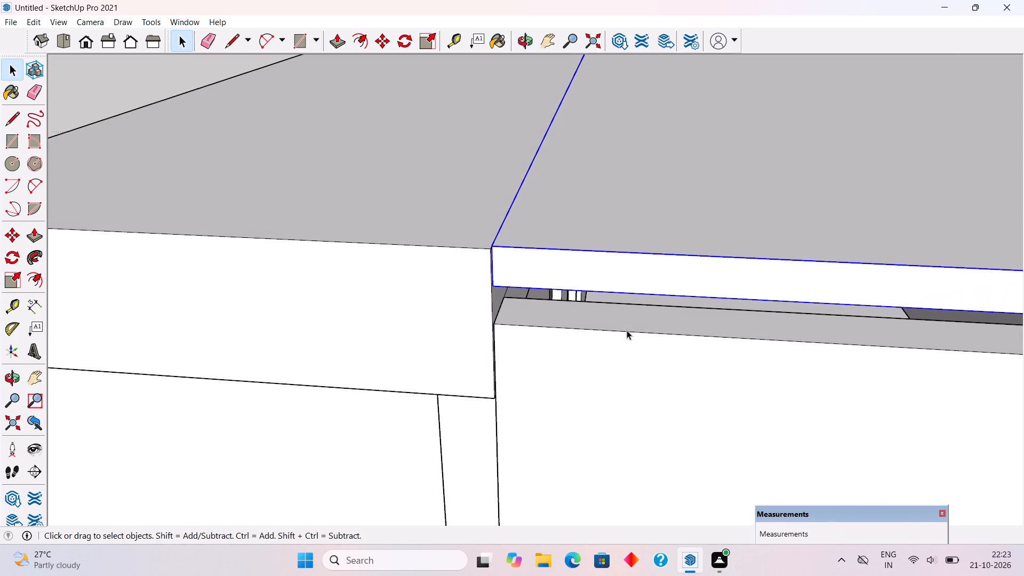
double_click(621, 322)
left_click(621, 322)
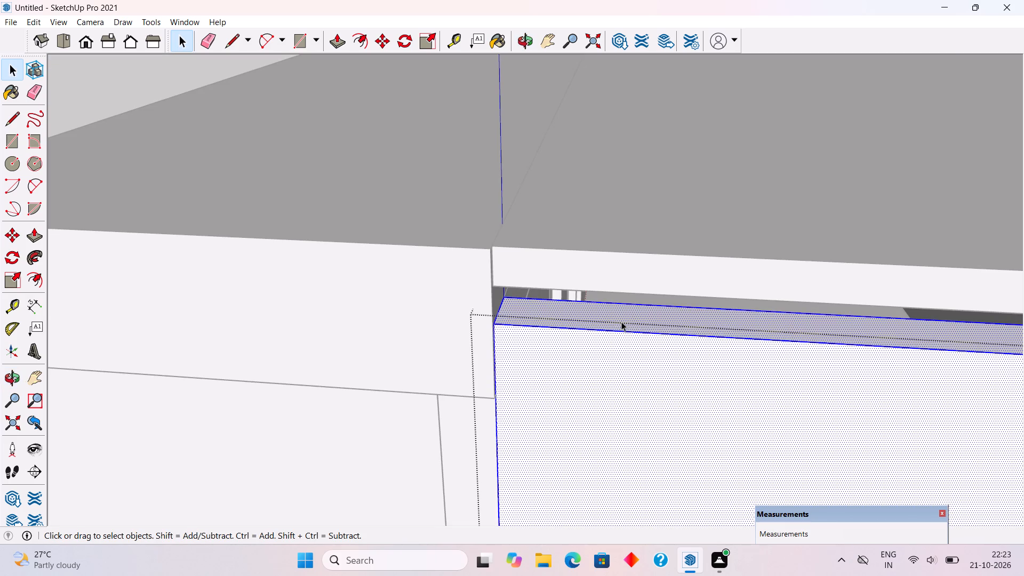
key("p")
left_click(619, 321)
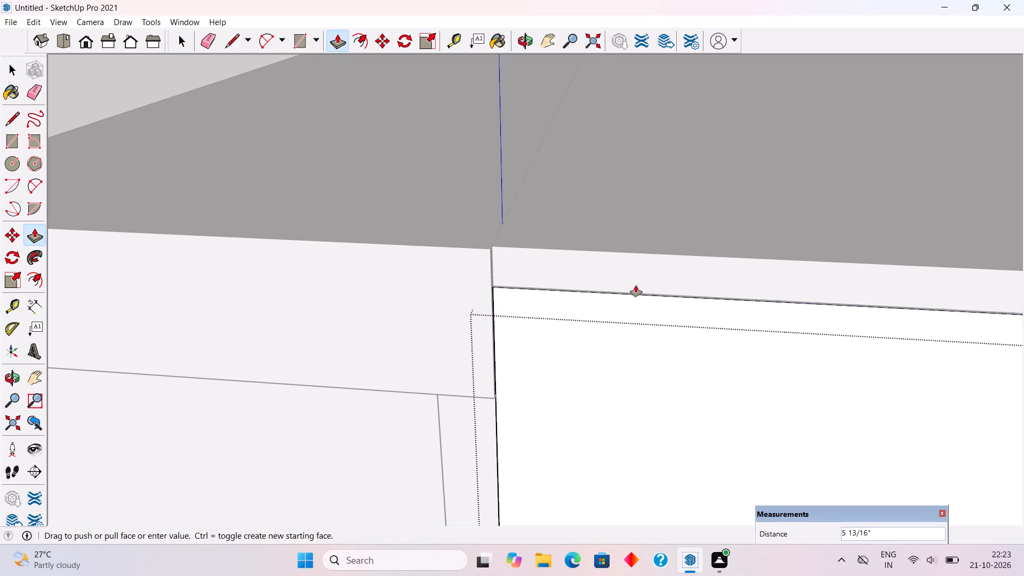
left_click(684, 294)
scroll(671, 303, "down", 12)
key("space")
Open the long rear wall and pull its top face up 6" to the underside of the roof slab.
scroll(577, 303, "down", 5)
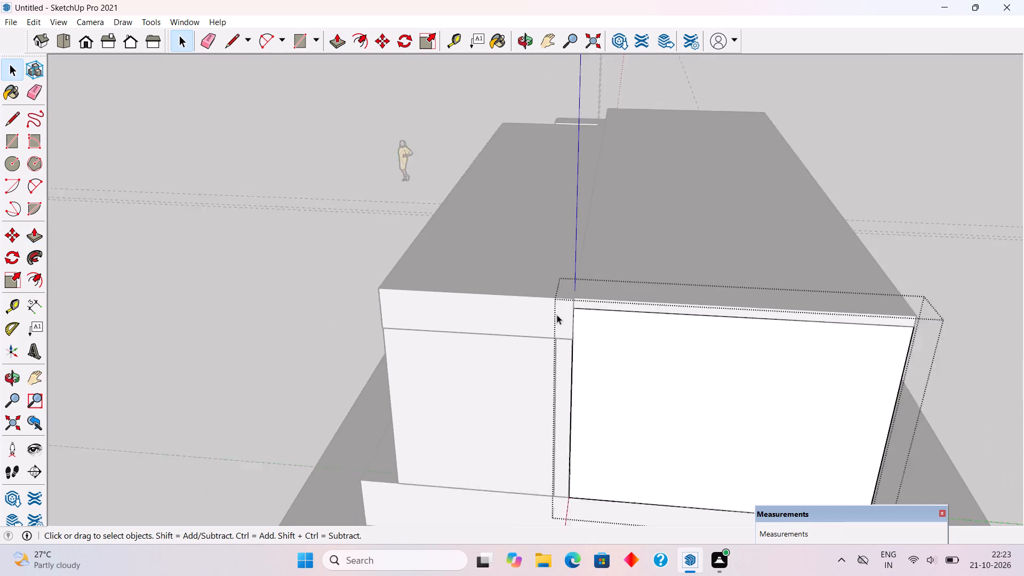
scroll(557, 315, "down", 7)
middle_click_drag(867, 224, 454, 240)
scroll(513, 279, "up", 5)
triple_click(530, 275)
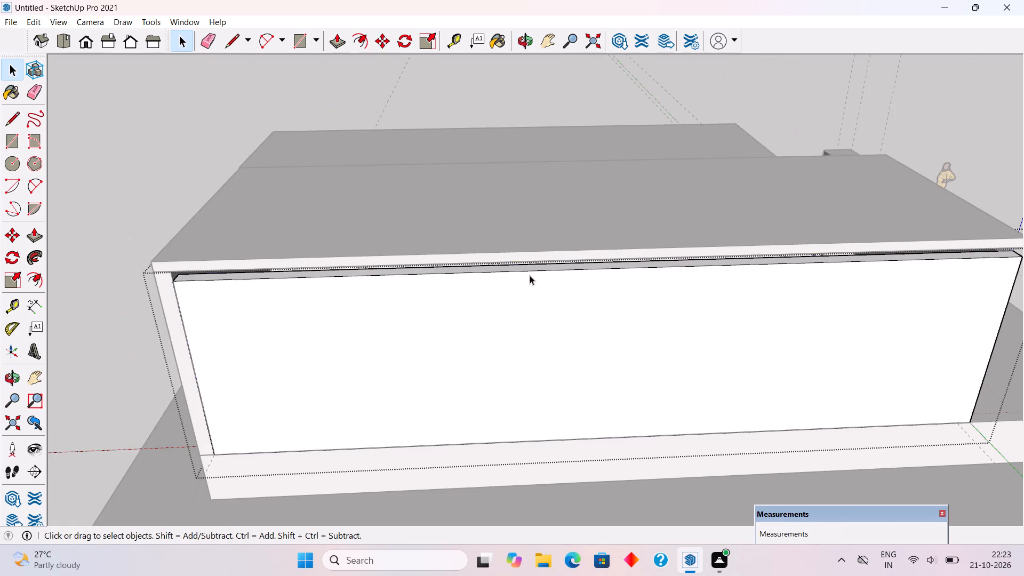
middle_click_drag(558, 252, 557, 300)
key("p")
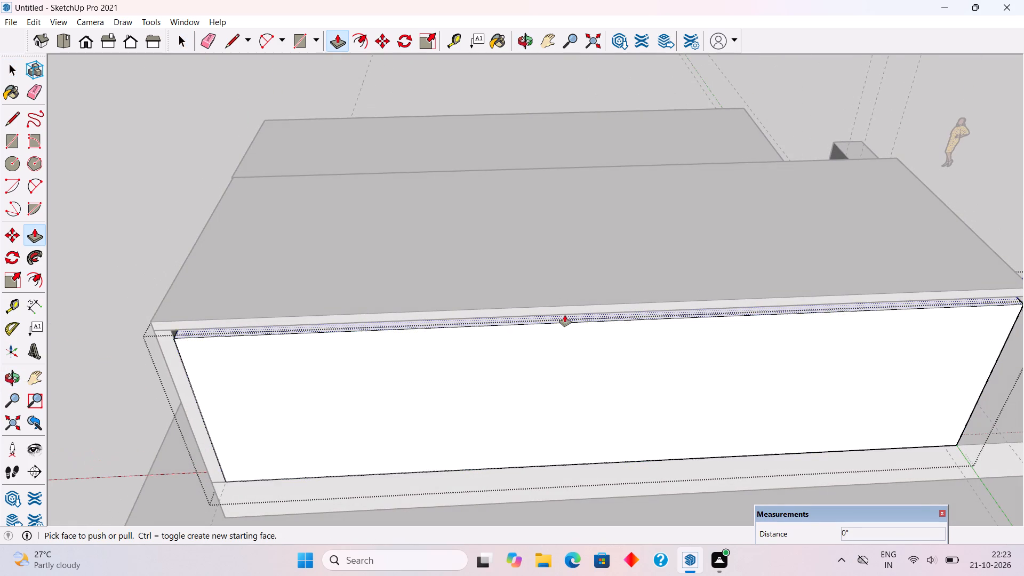
left_click(565, 317)
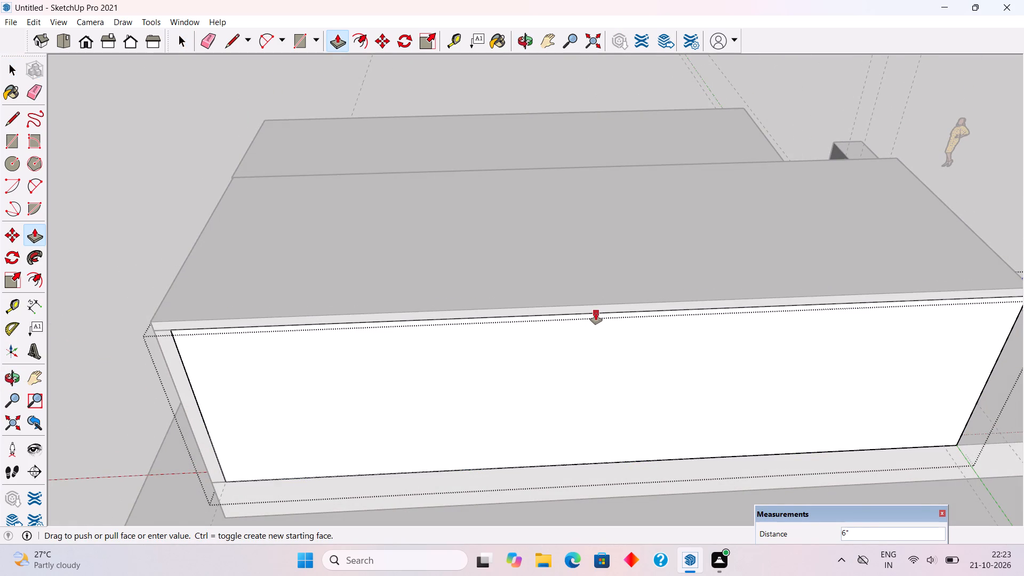
left_click(597, 312)
key("space")
scroll(573, 342, "down", 13)
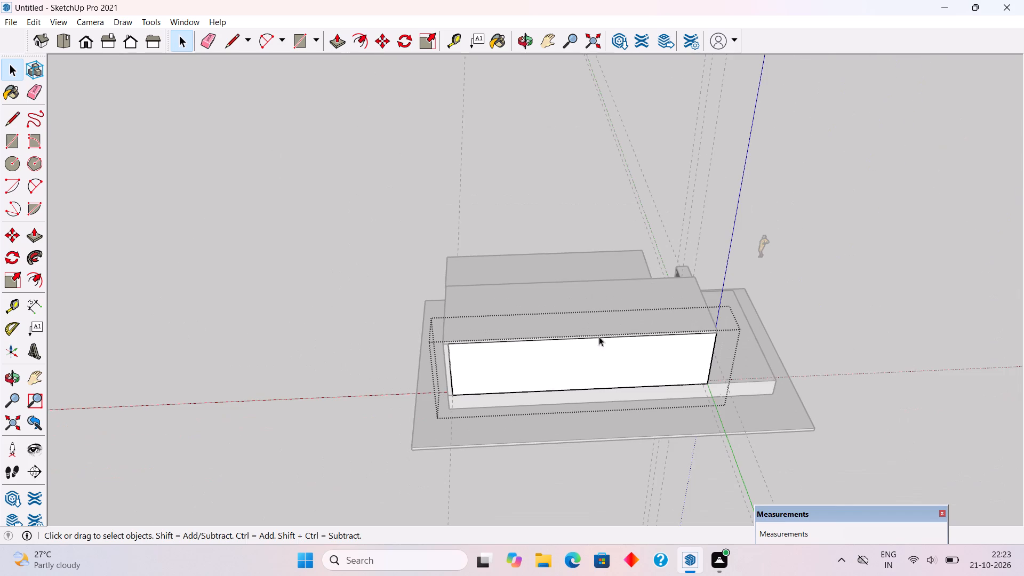
left_click(714, 235)
Open the side wall behind the pier and pull its top face up to the roof slab's underside.
middle_click_drag(671, 241, 277, 212)
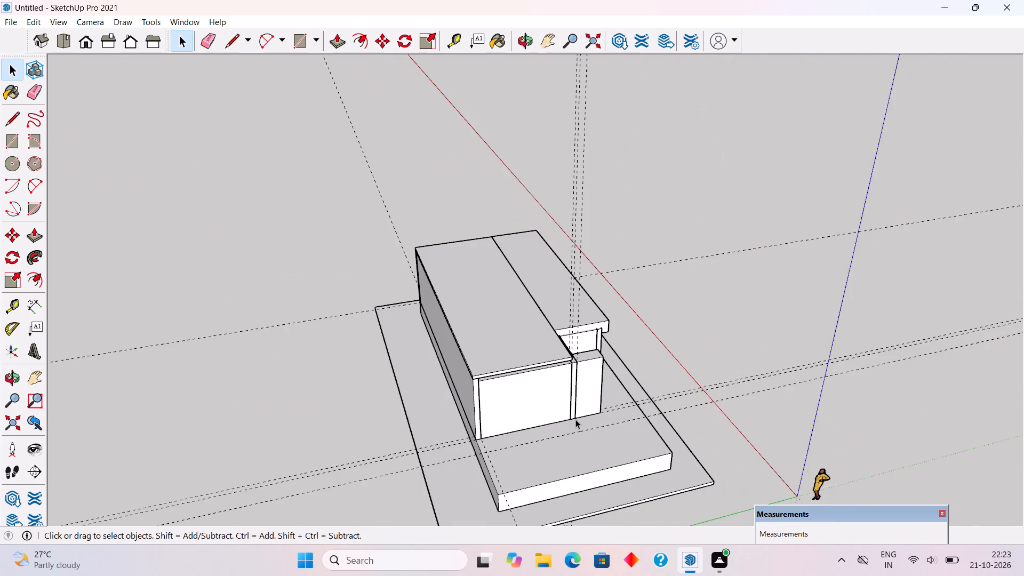
scroll(575, 419, "up", 6)
scroll(541, 362, "up", 5)
middle_click_drag(506, 281, 491, 331)
triple_click(468, 381)
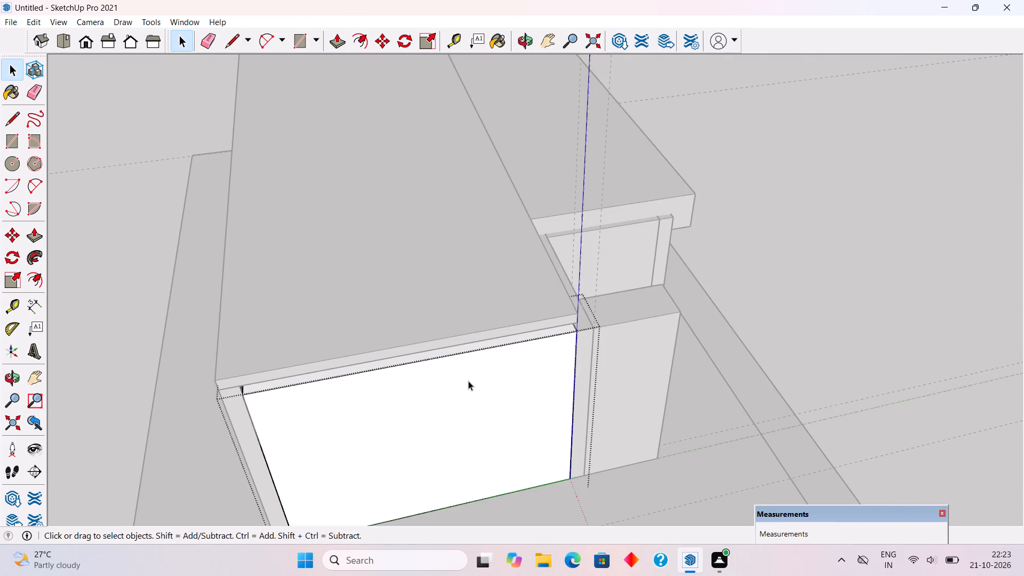
key("p")
left_click(484, 342)
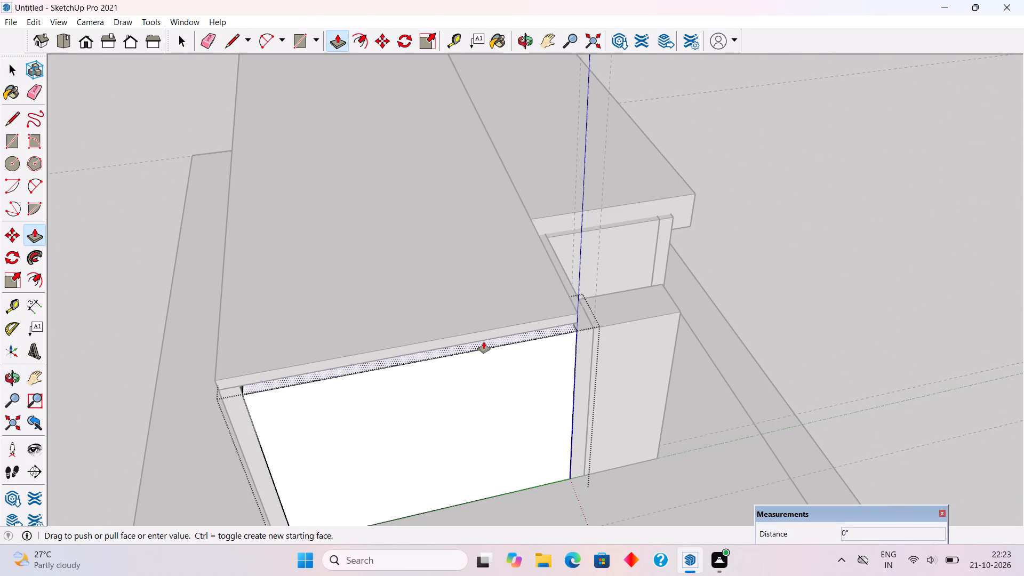
left_click(506, 332)
scroll(506, 332, "down", 5)
key("space")
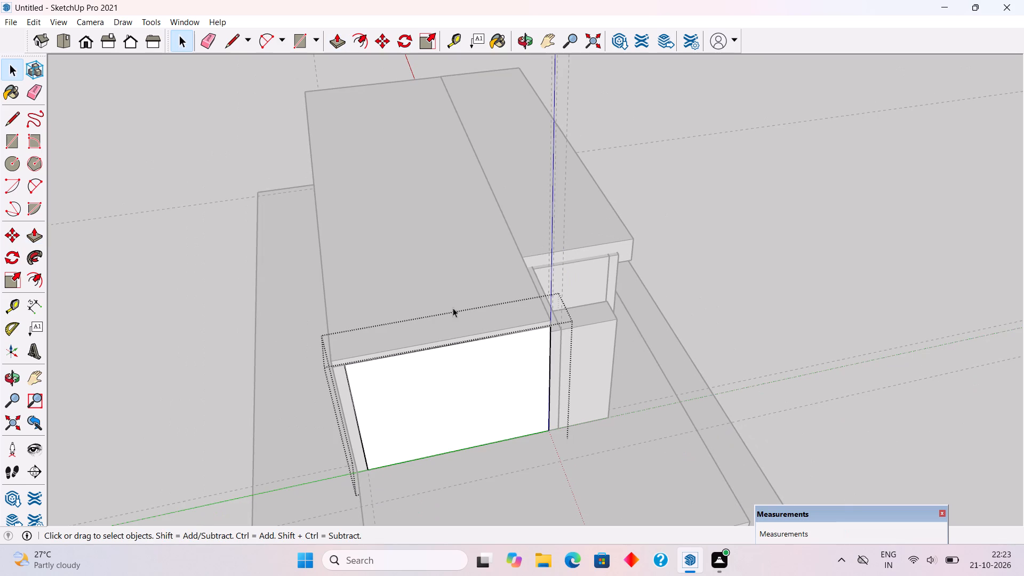
left_click(273, 107)
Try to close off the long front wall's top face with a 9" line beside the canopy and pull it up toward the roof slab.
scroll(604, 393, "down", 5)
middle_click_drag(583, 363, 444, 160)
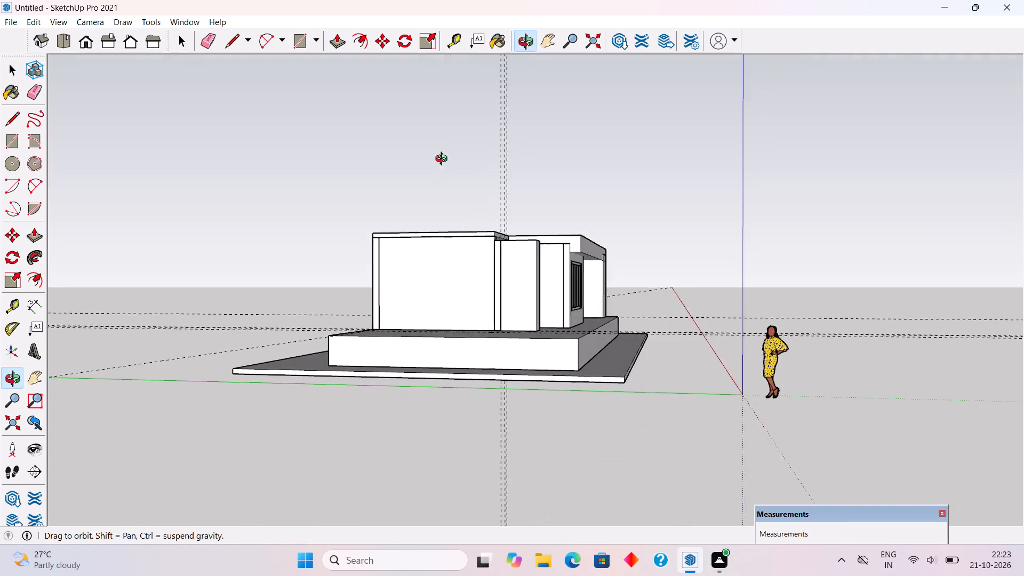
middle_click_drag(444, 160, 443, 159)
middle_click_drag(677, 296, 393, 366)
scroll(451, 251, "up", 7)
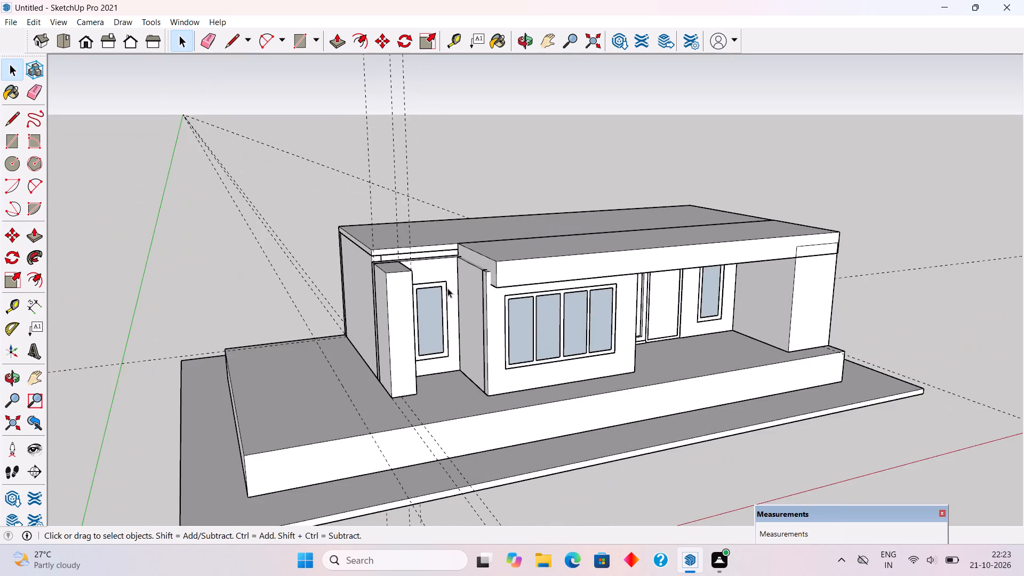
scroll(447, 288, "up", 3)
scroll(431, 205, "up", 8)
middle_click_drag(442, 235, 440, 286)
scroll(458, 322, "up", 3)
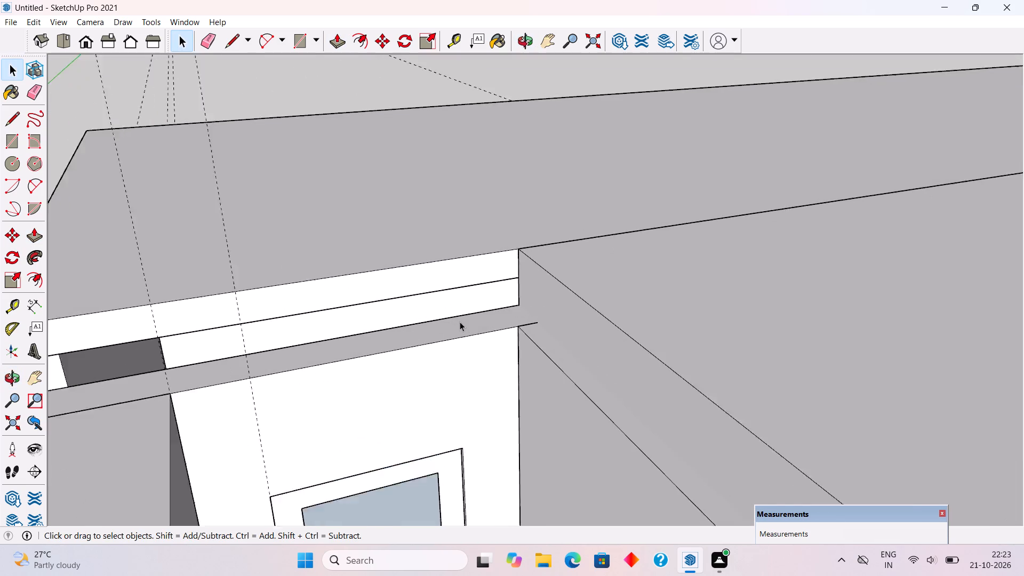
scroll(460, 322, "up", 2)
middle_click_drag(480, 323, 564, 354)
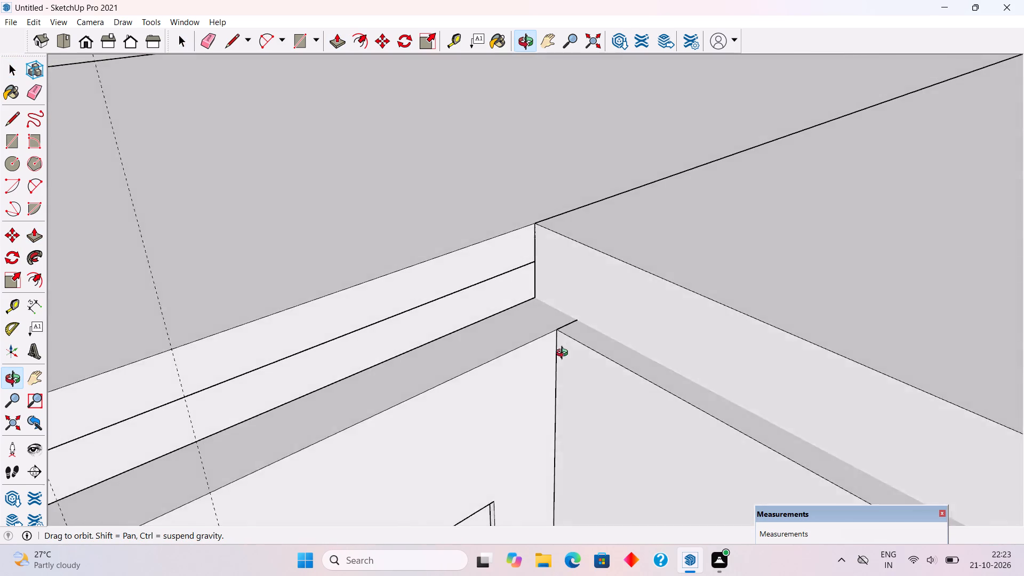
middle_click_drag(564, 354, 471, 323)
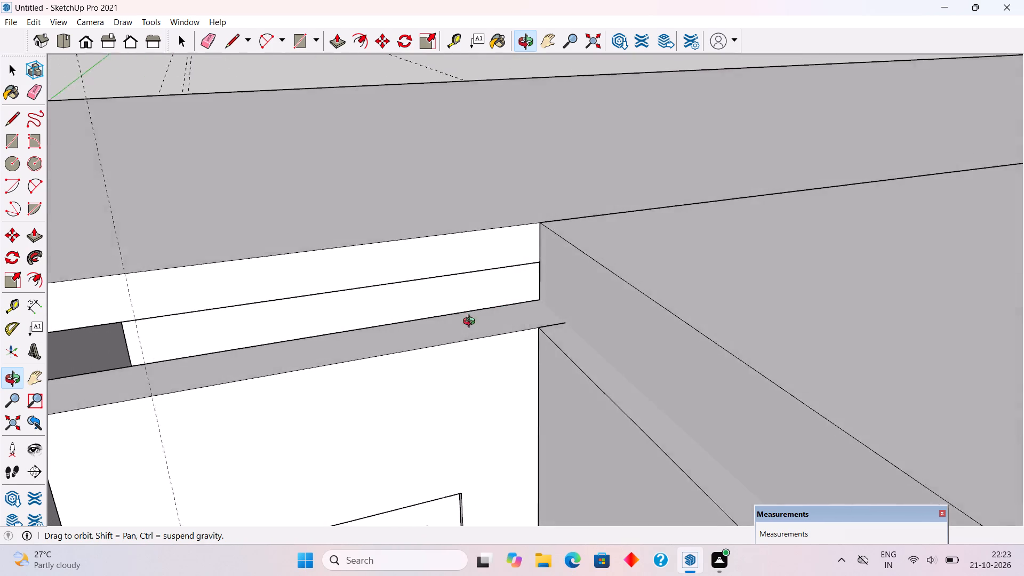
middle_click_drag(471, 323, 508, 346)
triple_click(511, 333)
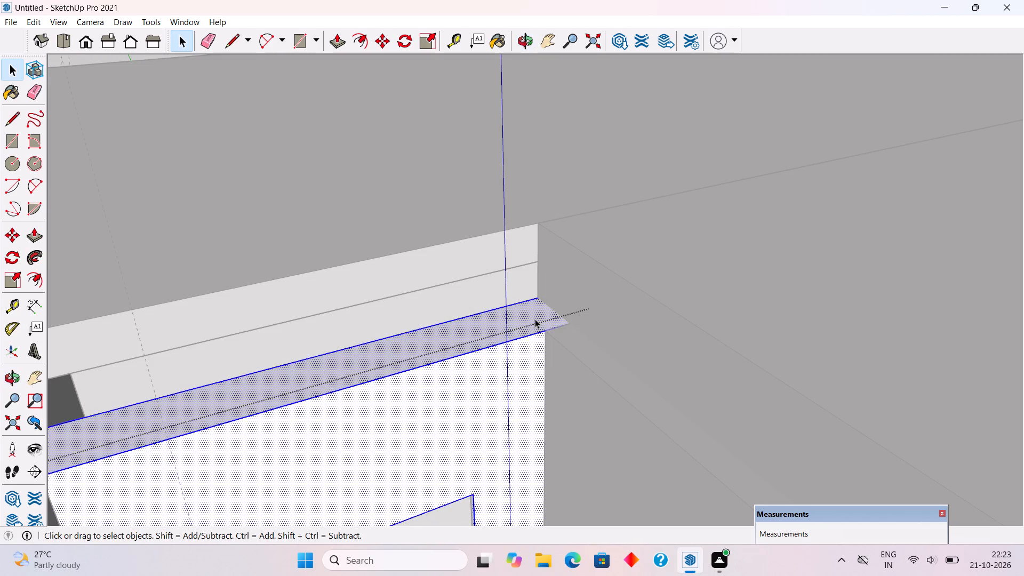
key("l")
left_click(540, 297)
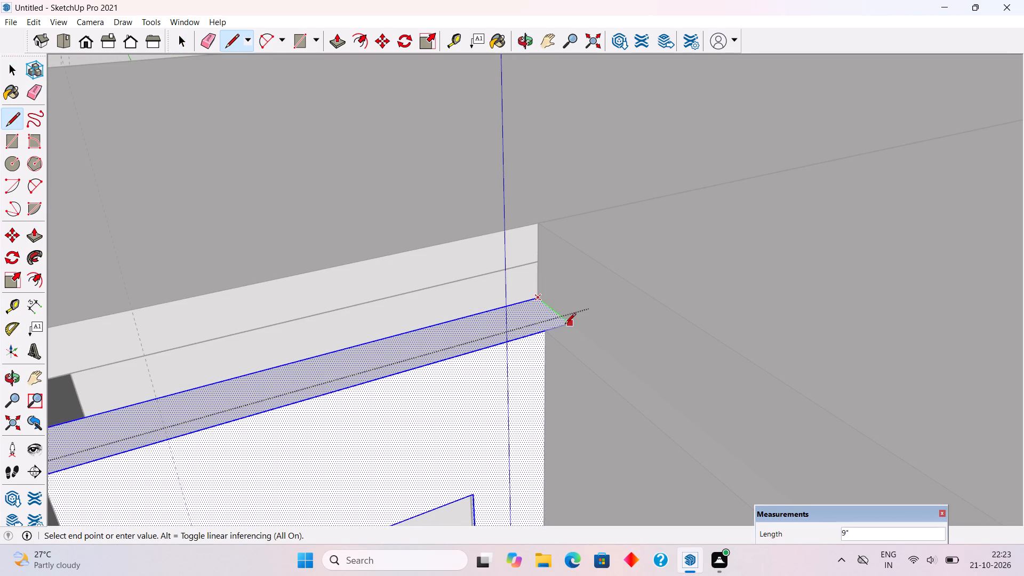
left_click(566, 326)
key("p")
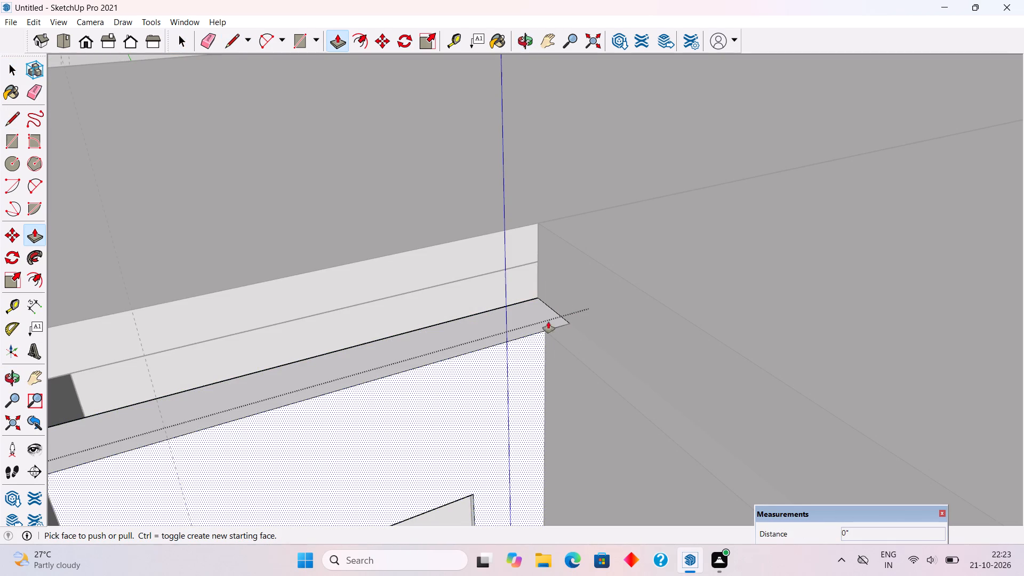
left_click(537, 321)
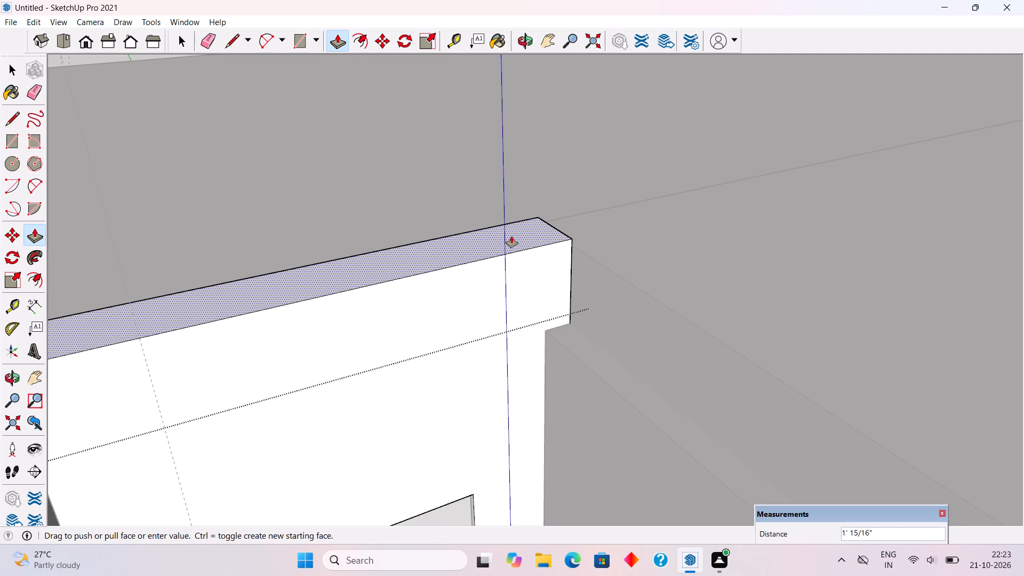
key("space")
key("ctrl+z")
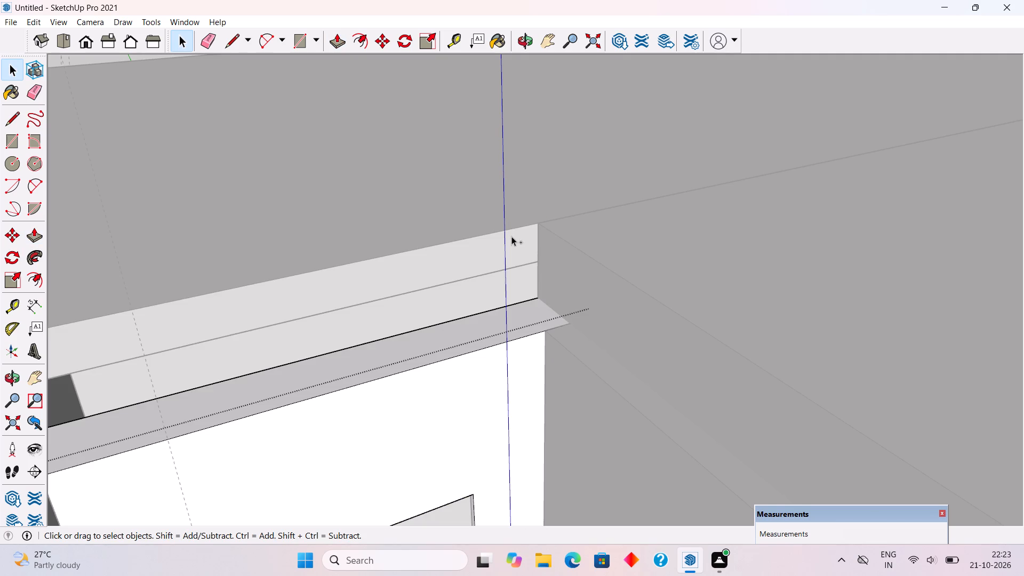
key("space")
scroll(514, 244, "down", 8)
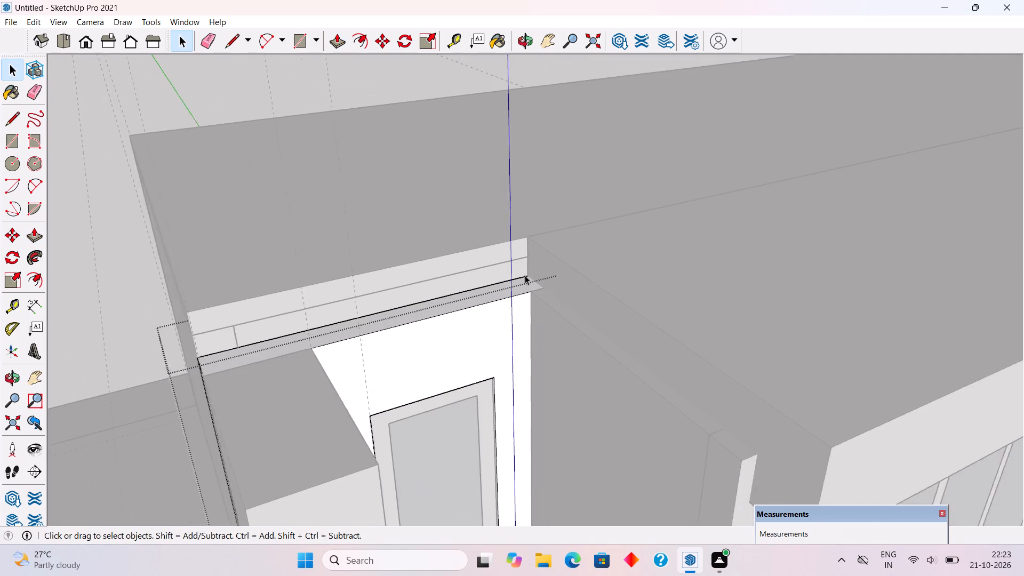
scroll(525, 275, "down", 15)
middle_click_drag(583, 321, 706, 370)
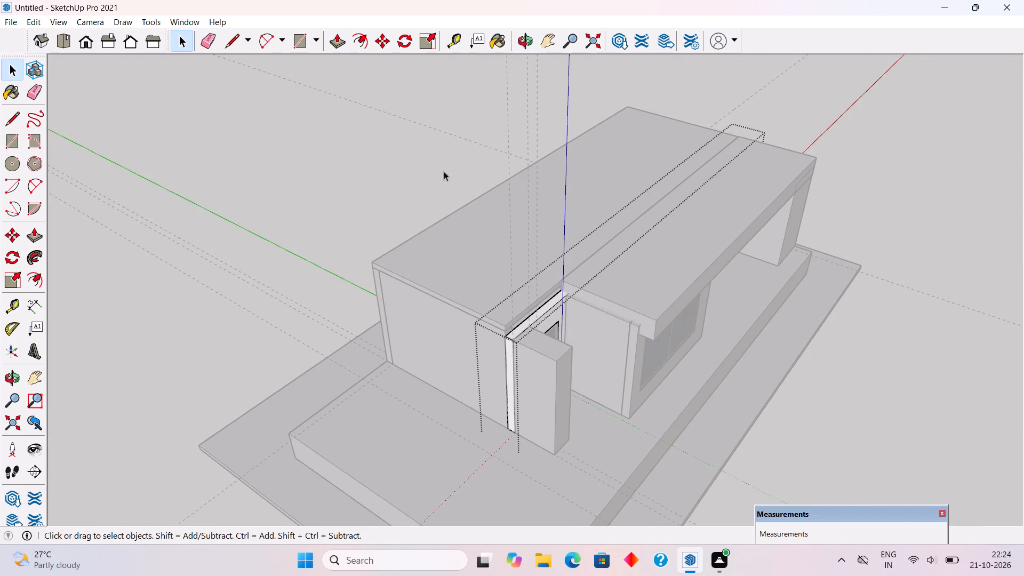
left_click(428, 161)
Hide the main roof slab to expose the tops of the walls.
left_click(538, 283)
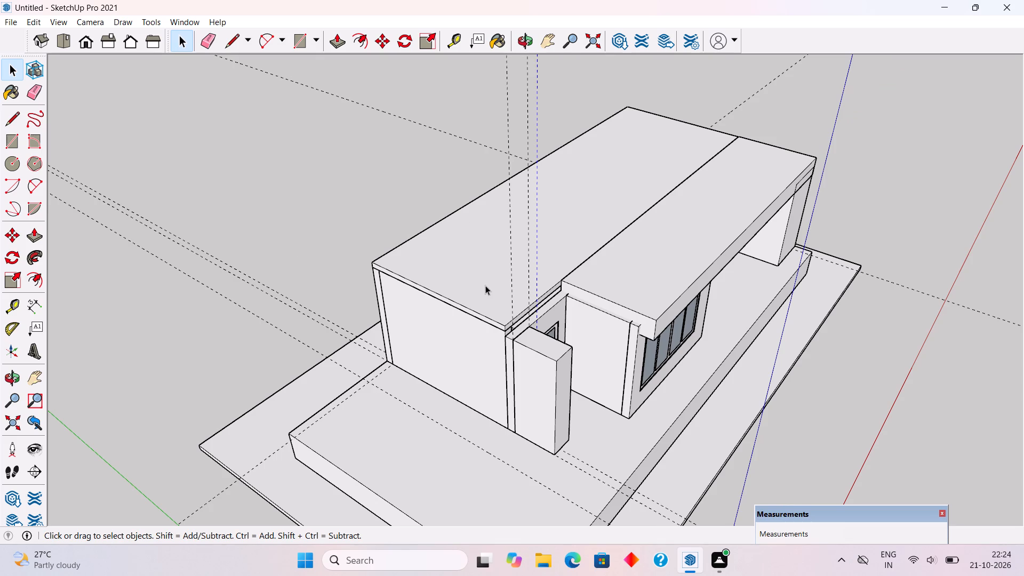
left_click(485, 285)
right_click(485, 285)
left_click(516, 317)
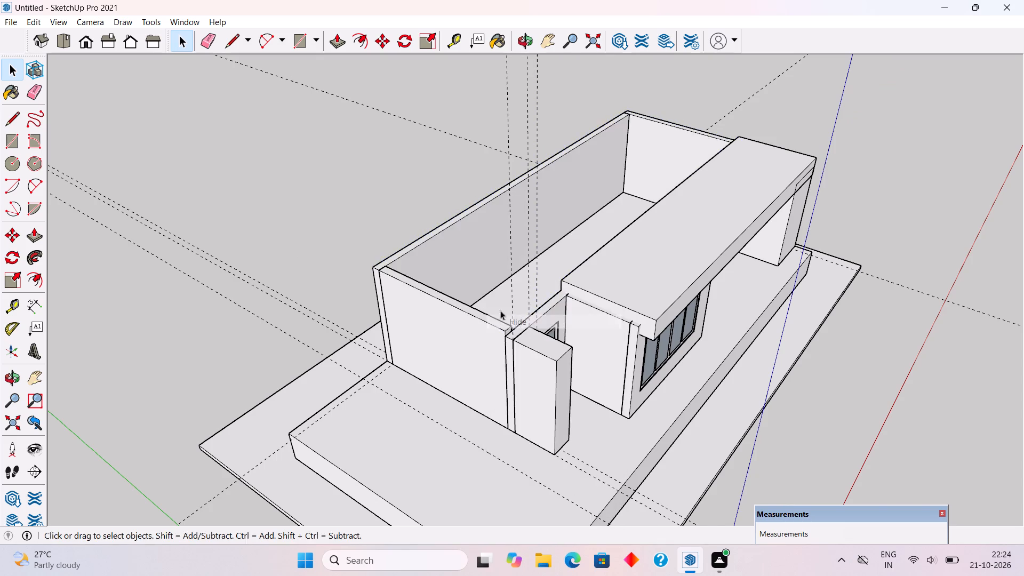
Open the front canopy and push its rear face in 9" to the outer face of the long front wall.
middle_click_drag(524, 291, 782, 301)
scroll(661, 242, "up", 6)
scroll(602, 267, "up", 4)
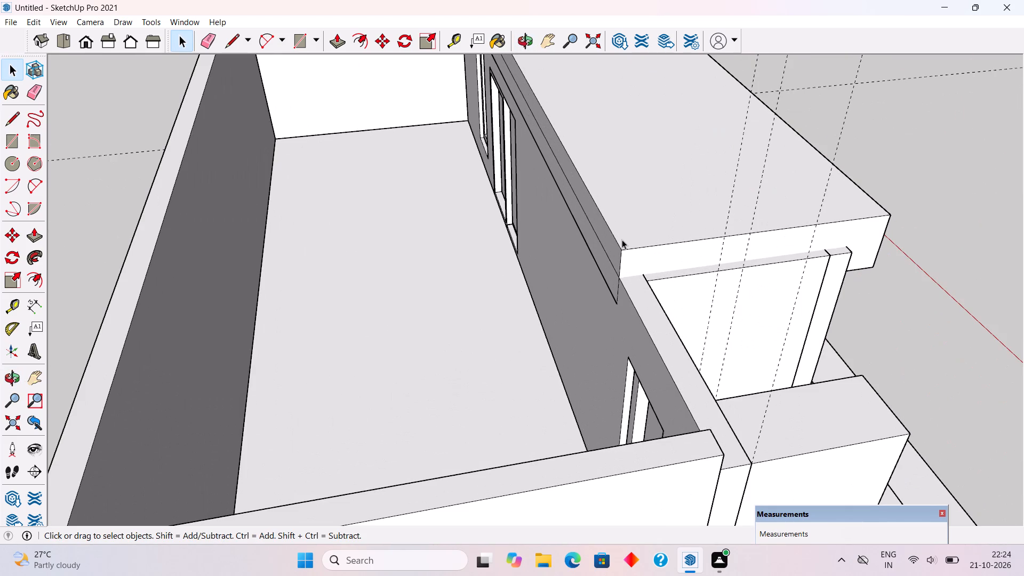
triple_click(618, 253)
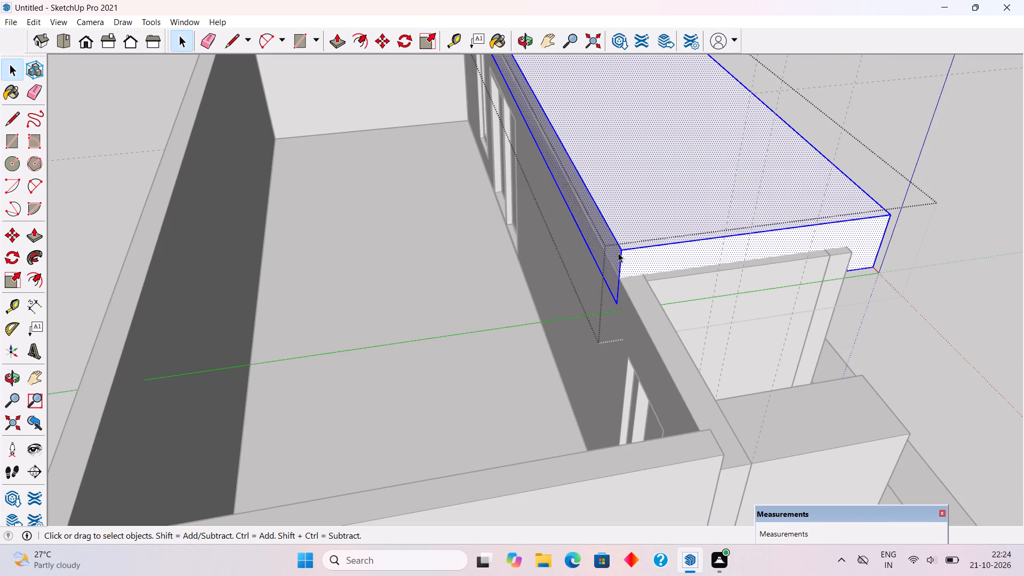
key("p")
left_click(618, 253)
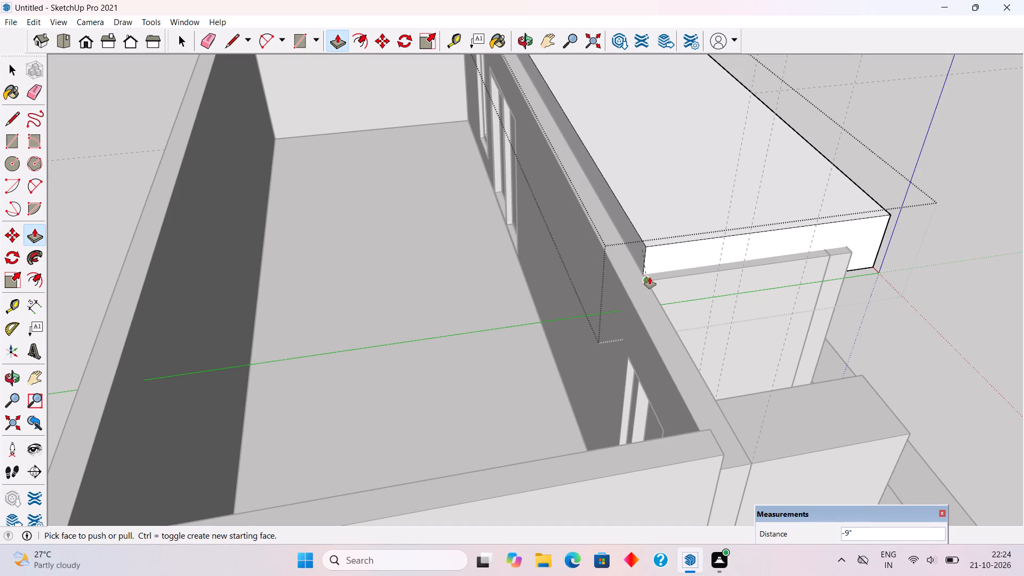
left_click(650, 277)
key("space")
scroll(650, 277, "down", 9)
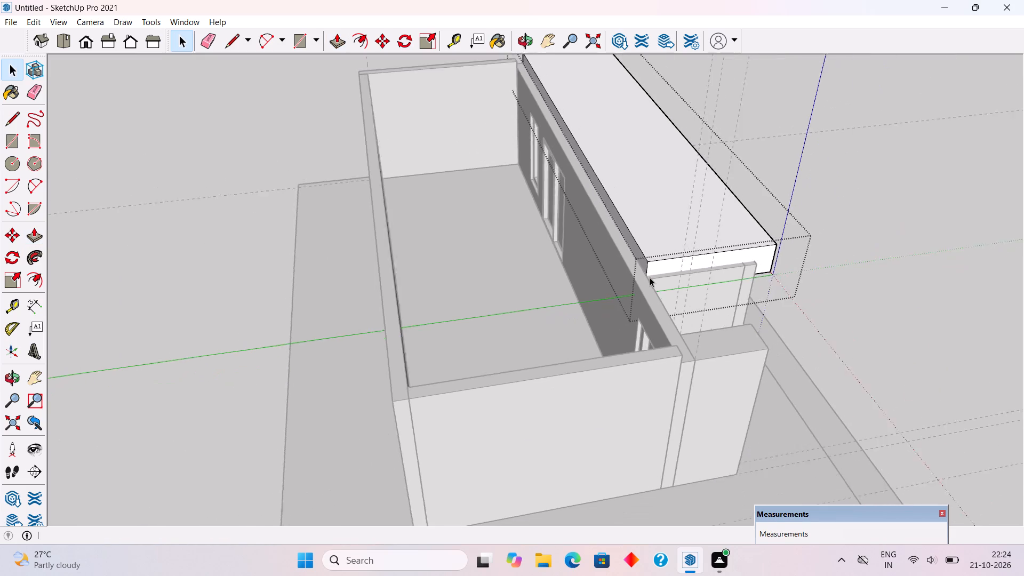
scroll(650, 277, "down", 2)
left_click(770, 293)
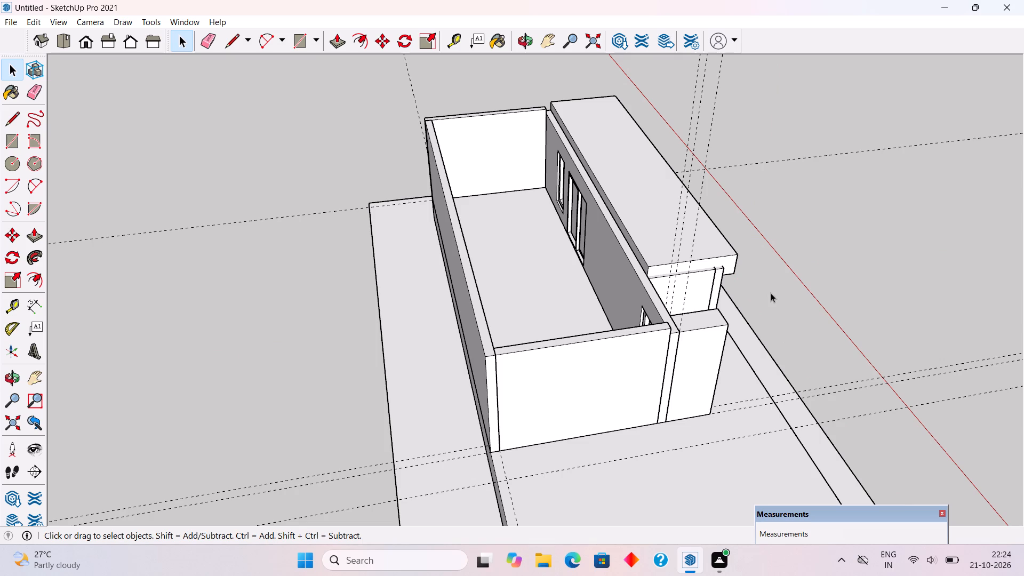
Open the long front wall behind the canopy and pull its top face up 10'.
scroll(771, 293, "up", 3)
scroll(665, 246, "up", 15)
triple_click(575, 298)
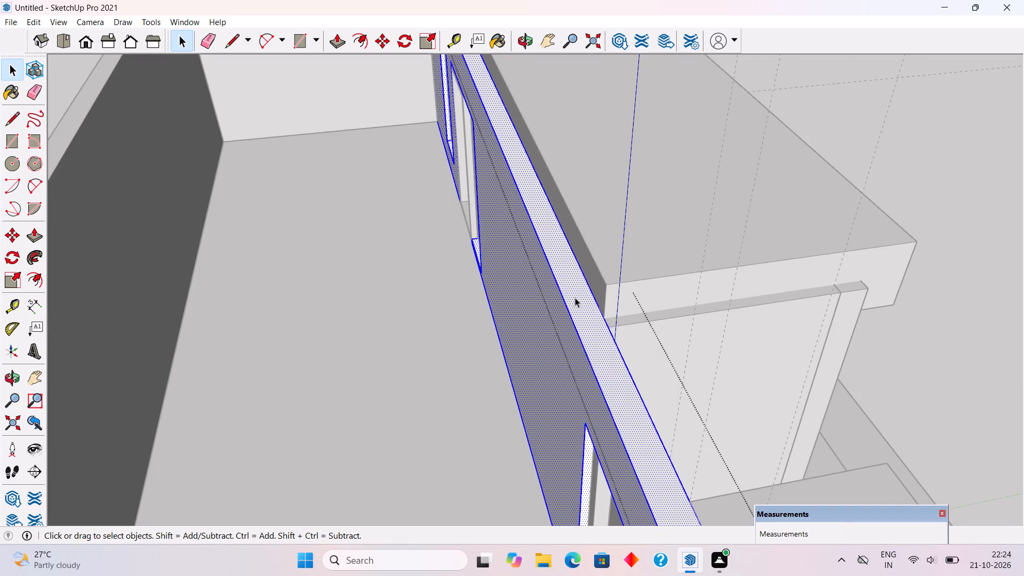
key("p")
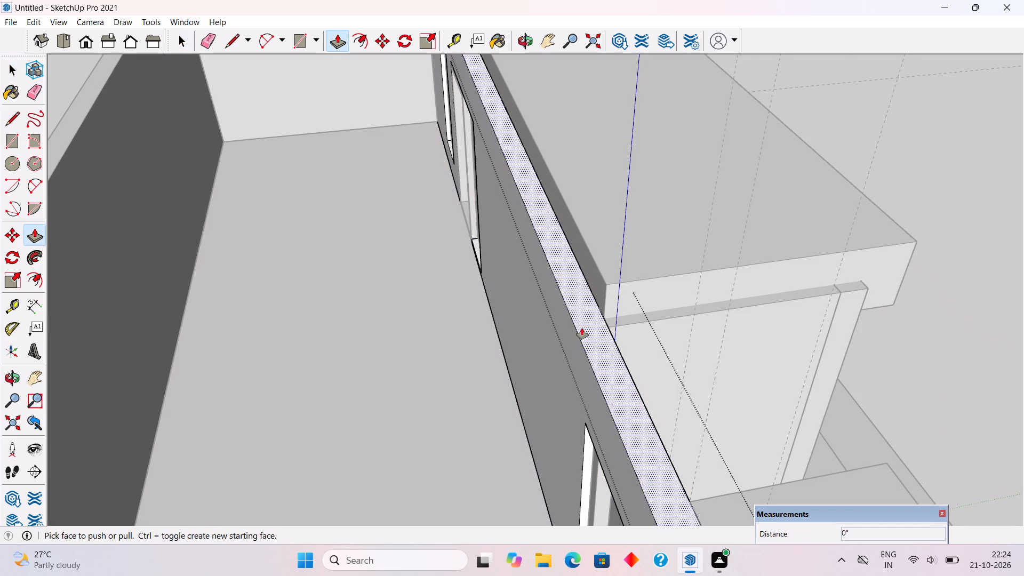
left_click(593, 328)
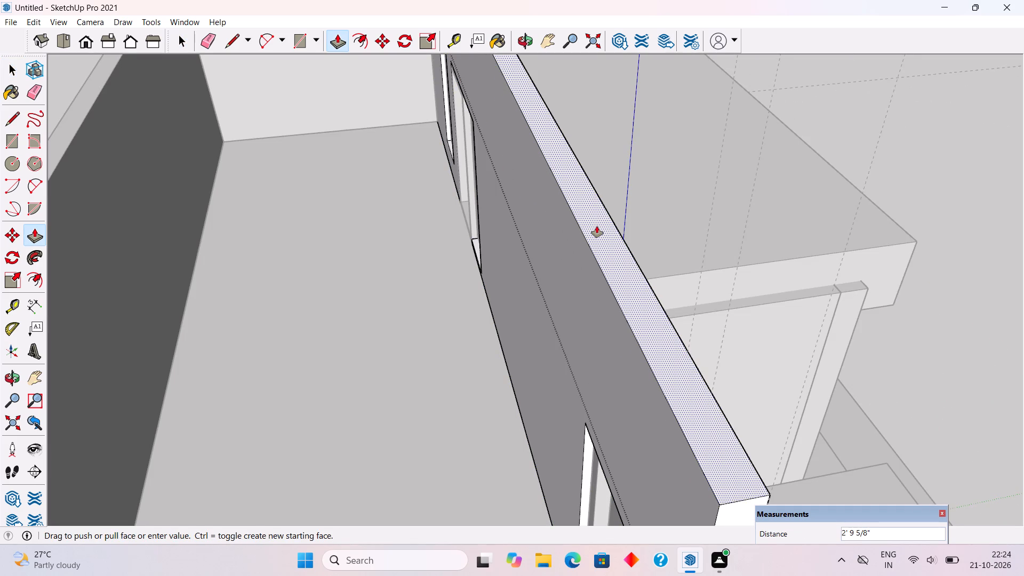
type("10'")
key("Return")
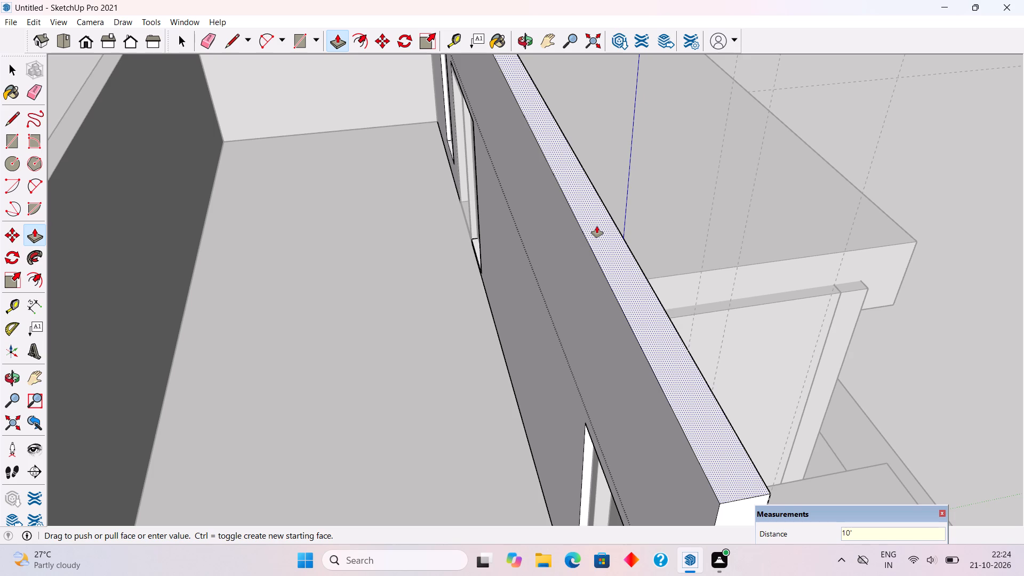
key("space")
scroll(630, 279, "down", 6)
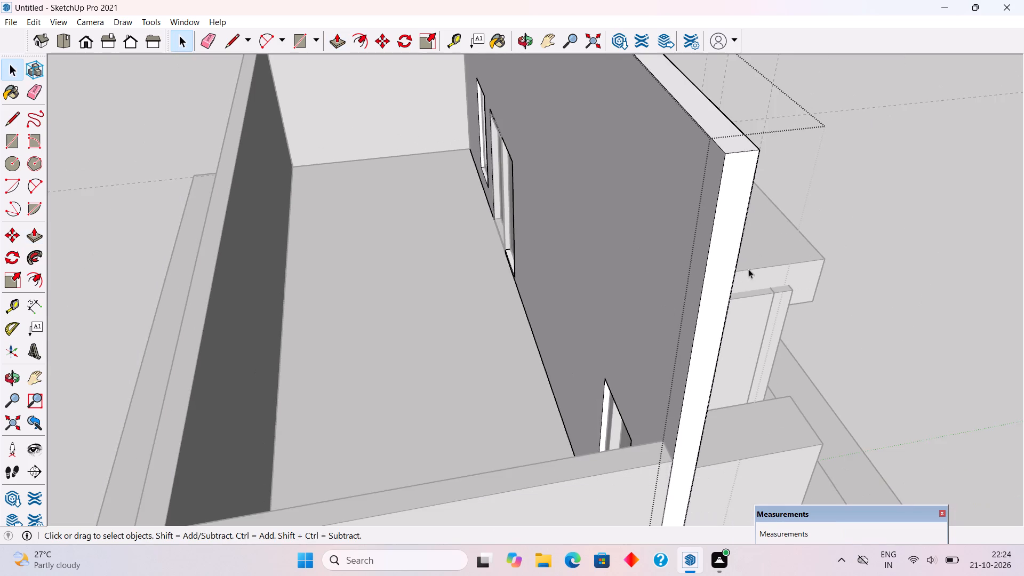
middle_click_drag(749, 268, 430, 207)
scroll(430, 207, "down", 10)
left_click(787, 331)
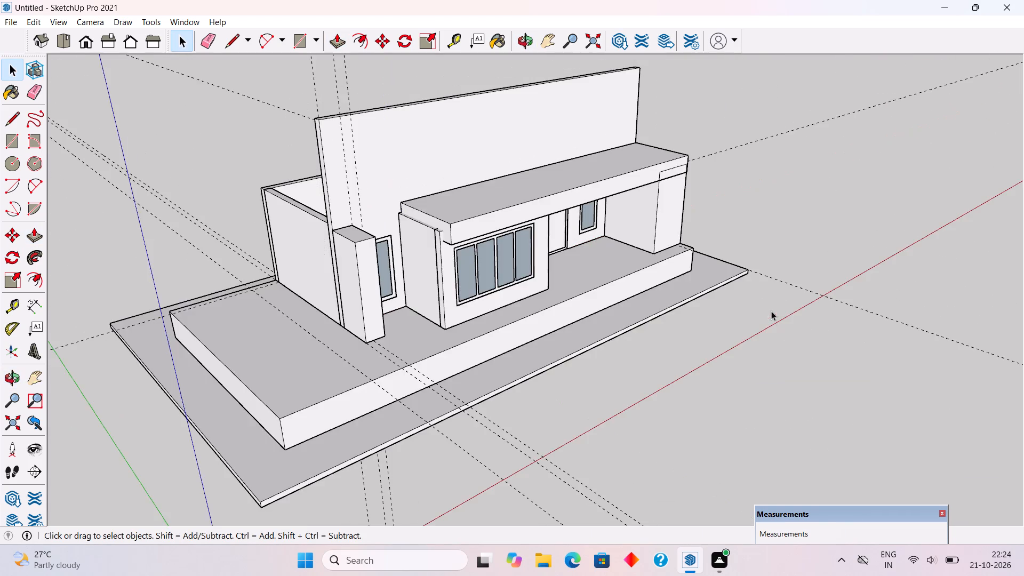
Open the side wall of the projecting window bay and pull its top face up 10'.
middle_click_drag(654, 245, 490, 269)
scroll(562, 285, "down", 1)
scroll(490, 269, "down", 1)
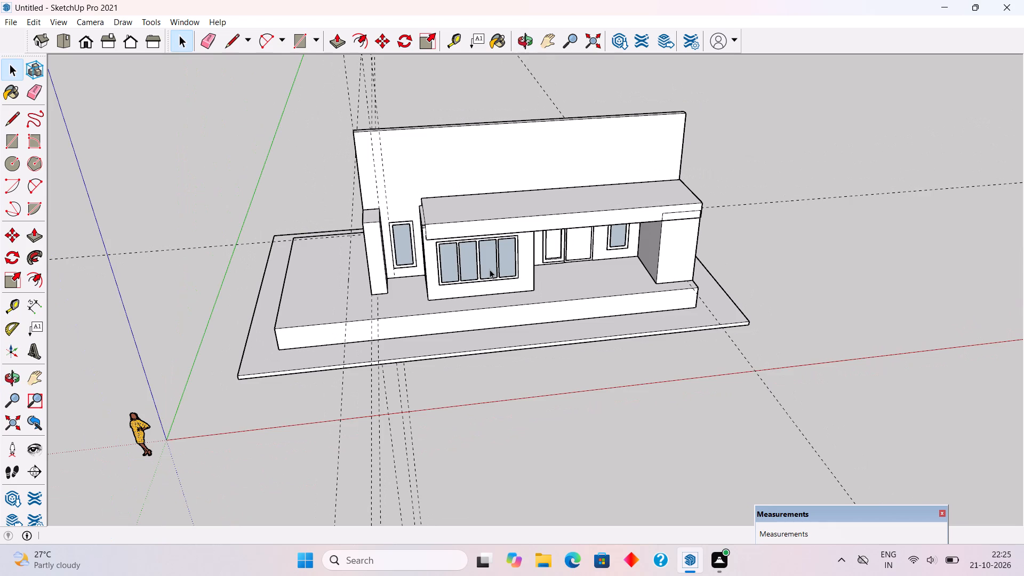
scroll(404, 215, "up", 9)
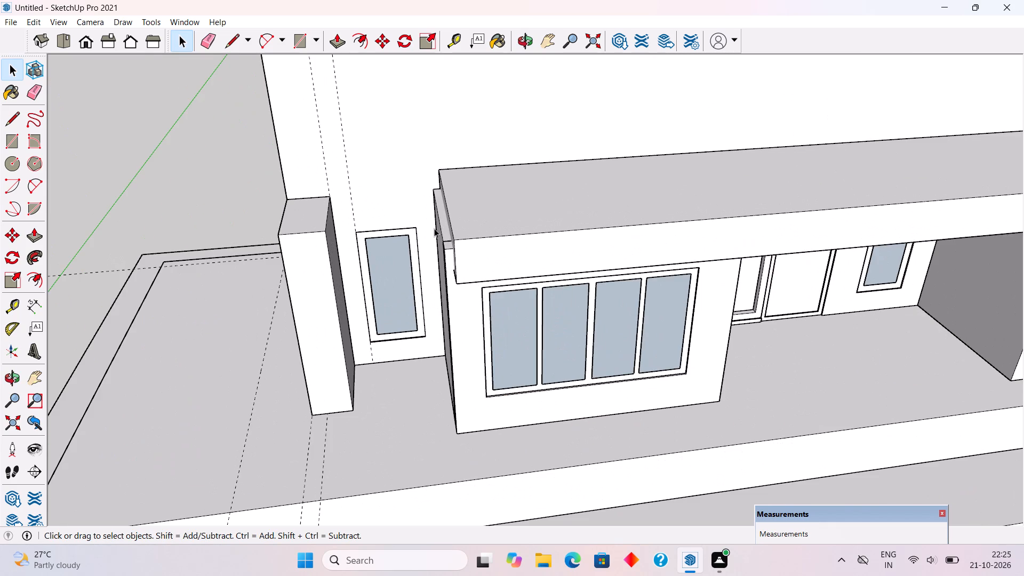
middle_click_drag(435, 260, 491, 370)
scroll(492, 356, "up", 5)
left_click(482, 323)
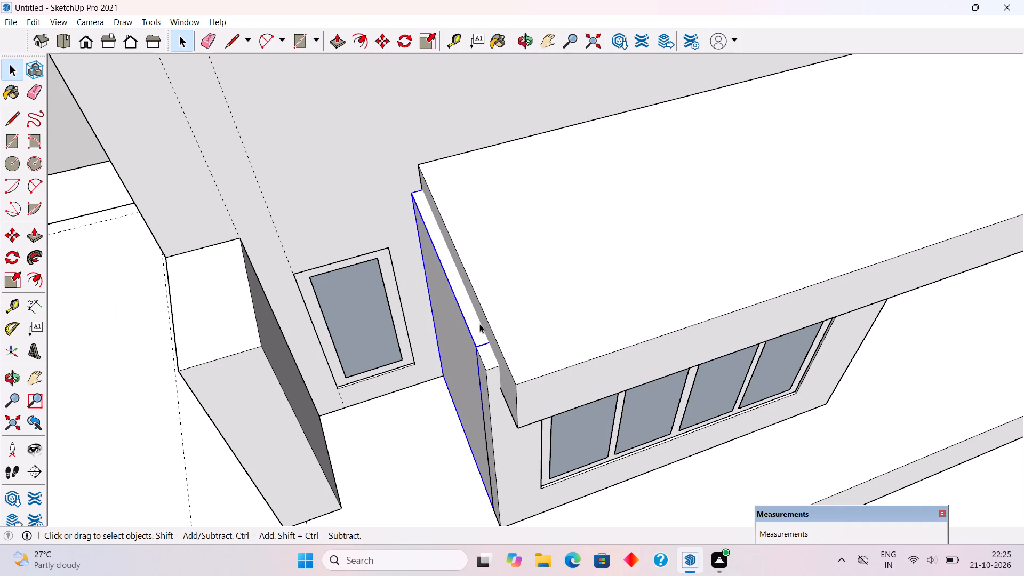
triple_click(479, 324)
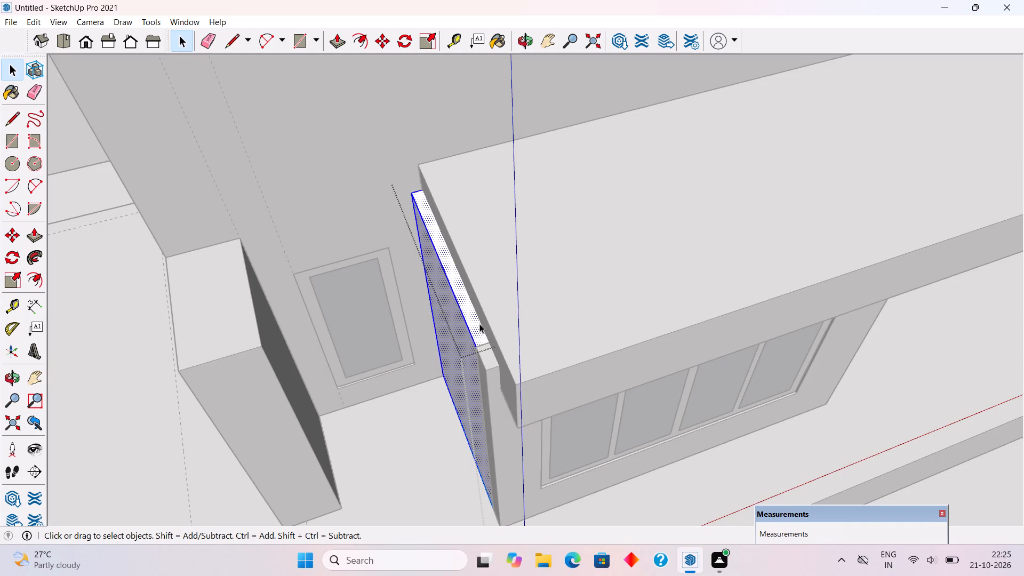
key("p")
left_click(478, 325)
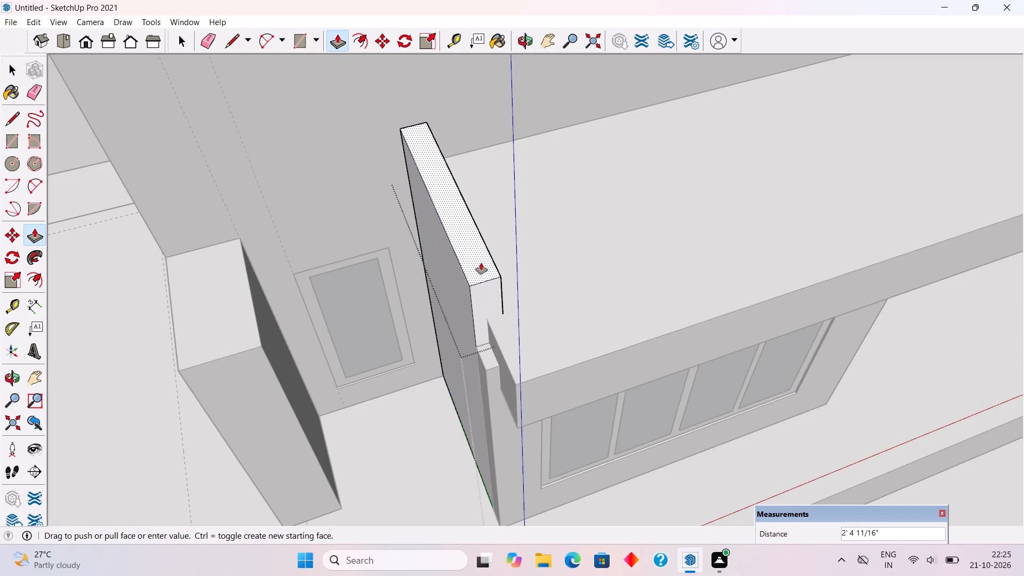
type("10'")
key("Return")
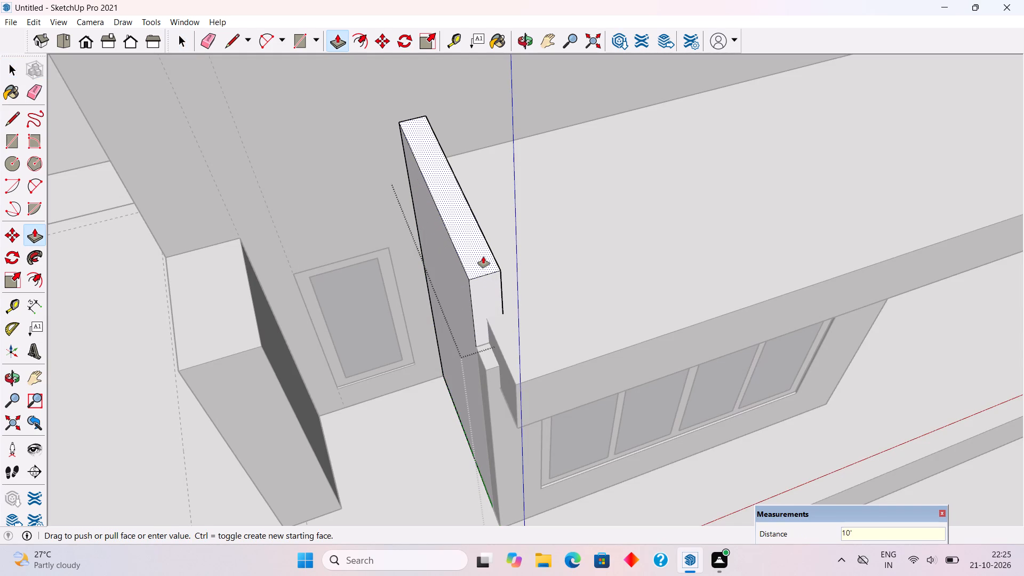
key("space")
Open the front wall of the projecting bay with the four-pane window and pull its top face up 10'.
triple_click(492, 358)
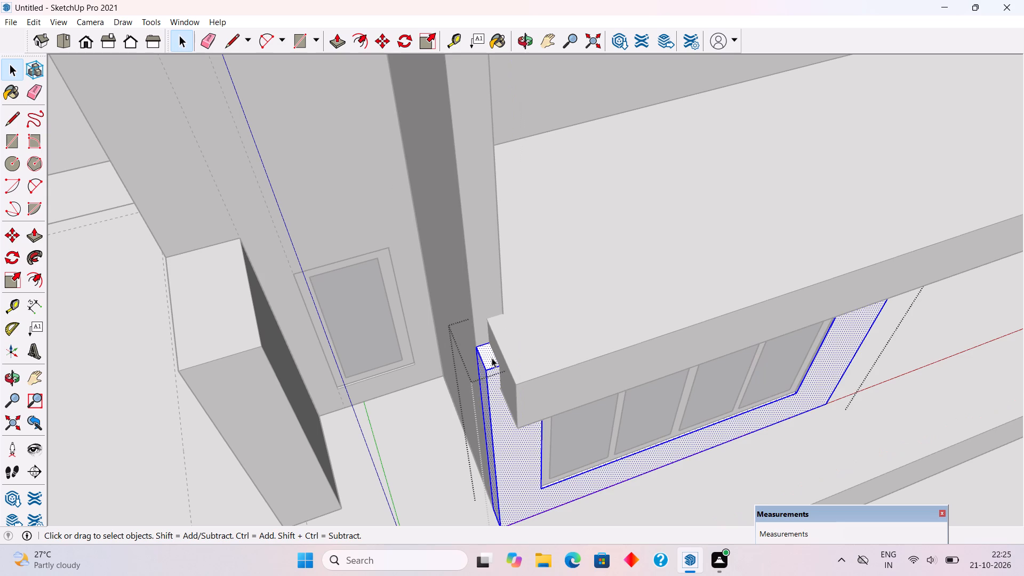
key("p")
left_click(492, 358)
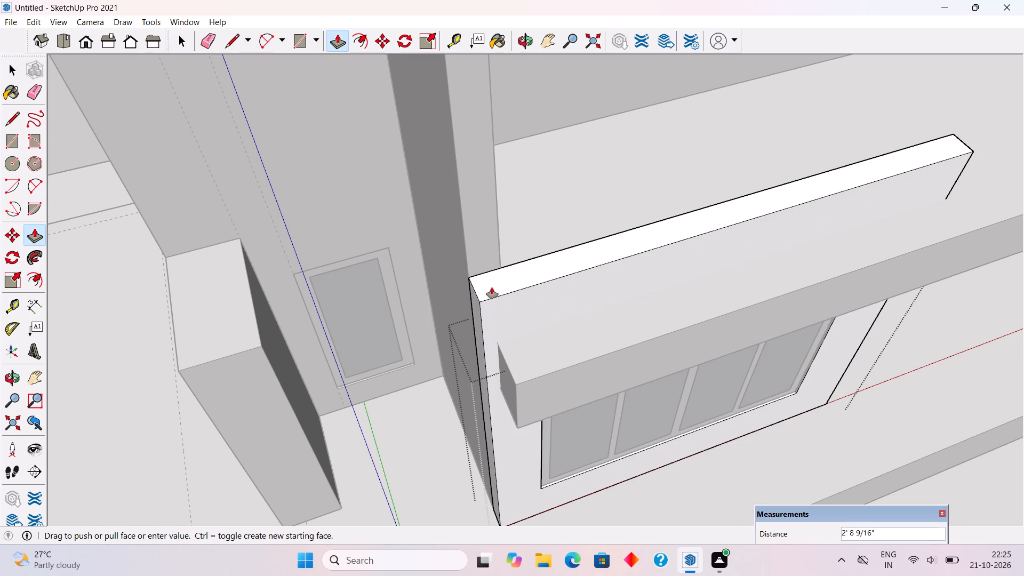
type("10'")
key("Return")
key("space")
scroll(492, 287, "down", 4)
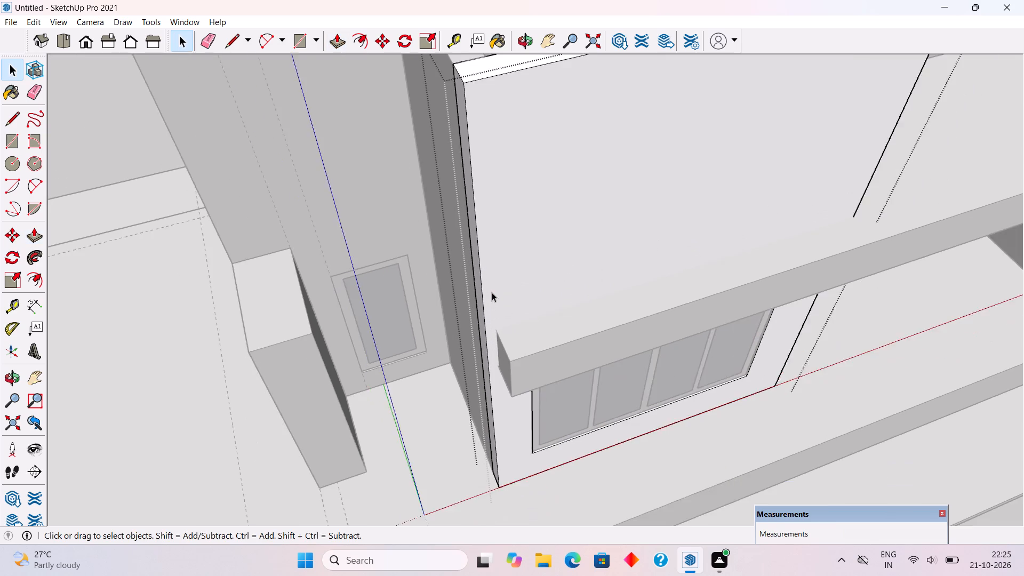
Close the bay wall for editing and examine the raised walls, canopy and porch from several angles.
scroll(492, 292, "down", 5)
middle_click_drag(780, 284, 403, 31)
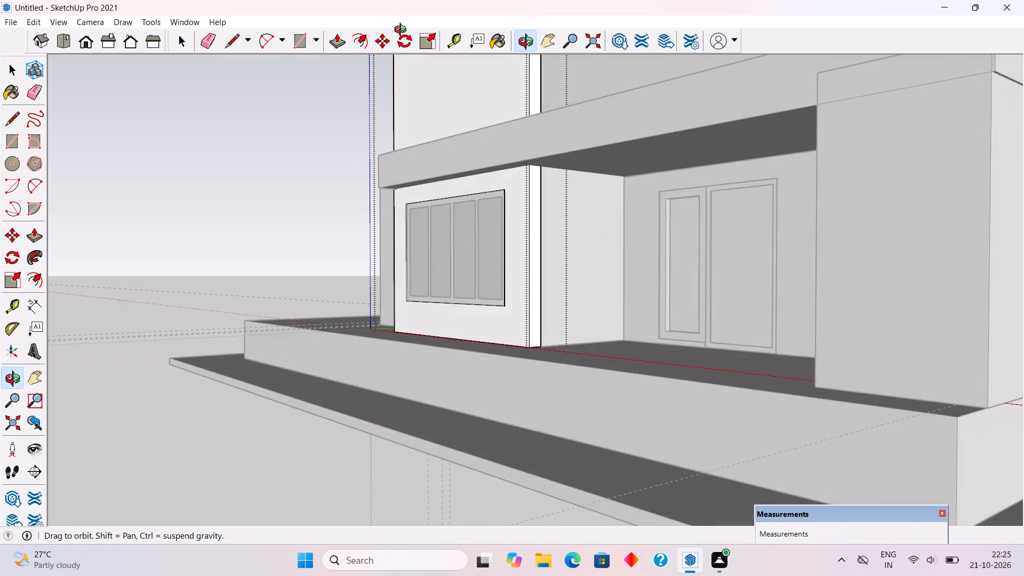
middle_click_drag(403, 31, 546, 204)
scroll(548, 180, "down", 8)
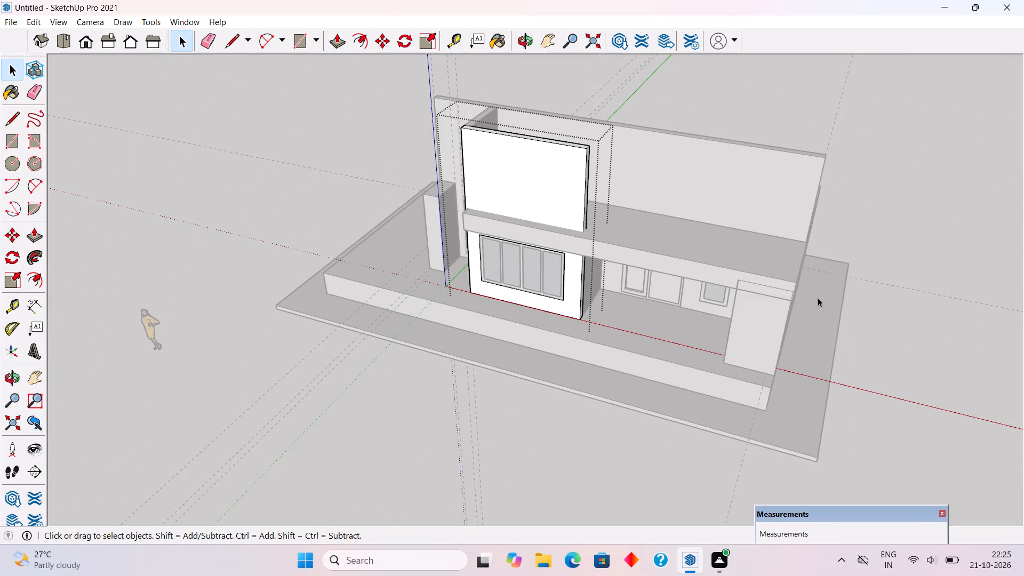
scroll(818, 298, "up", 4)
scroll(755, 246, "up", 3)
scroll(756, 274, "down", 5)
left_click(909, 291)
middle_click_drag(750, 327, 965, 331)
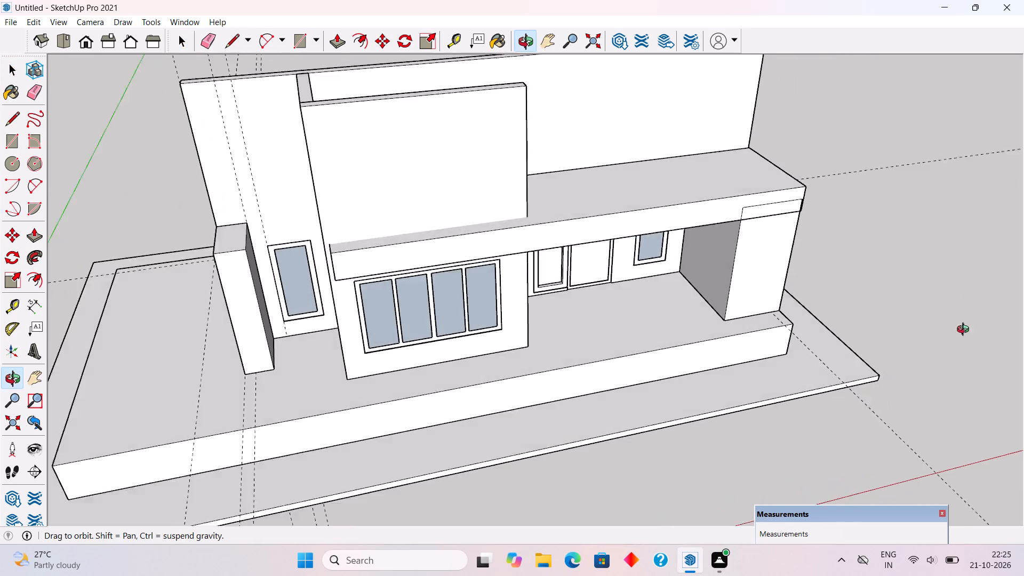
middle_click_drag(965, 331, 967, 368)
key("space")
scroll(659, 209, "down", 5)
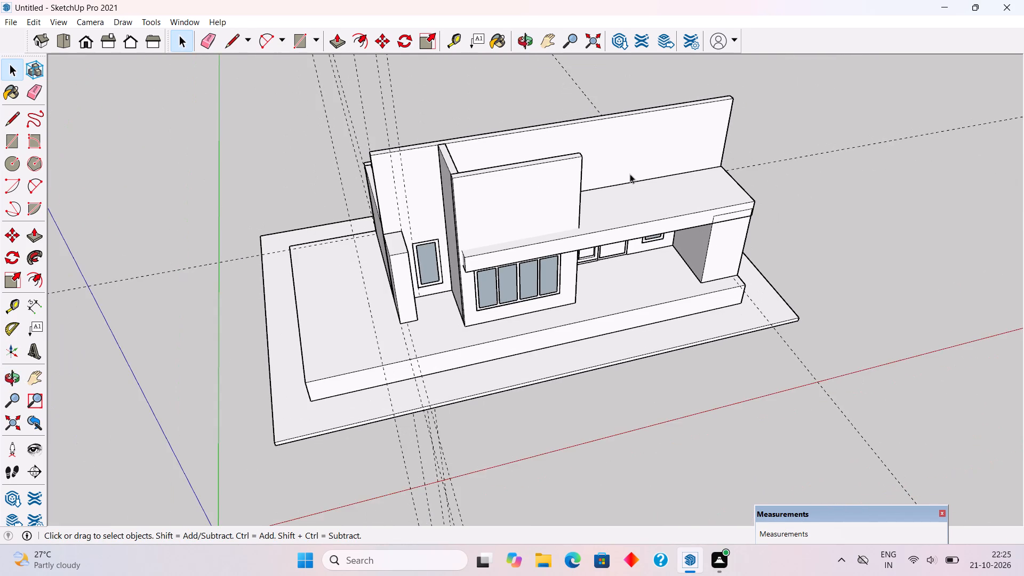
middle_click_drag(620, 156, 535, 57)
scroll(684, 225, "up", 1)
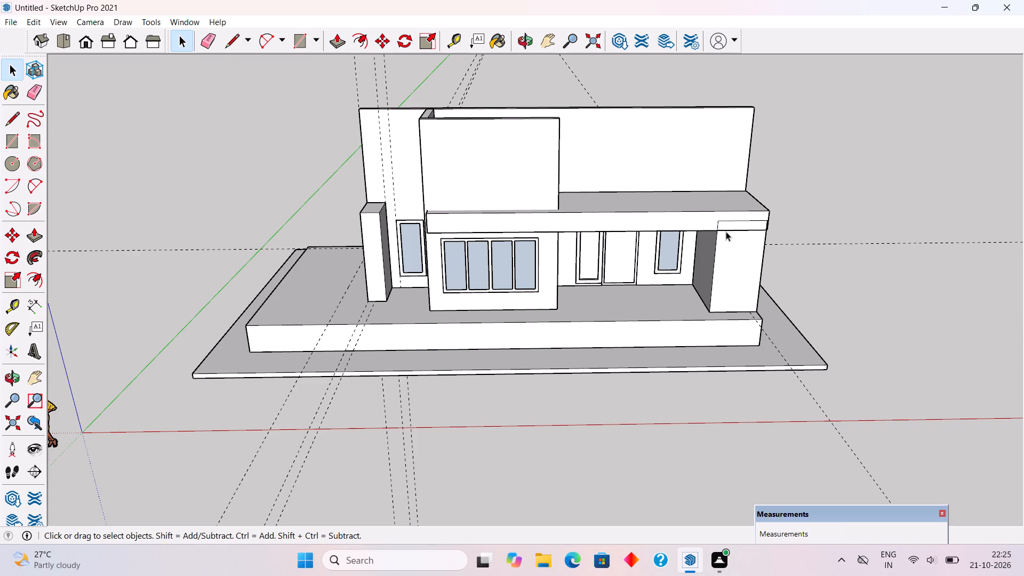
middle_click_drag(724, 227, 725, 127)
scroll(764, 314, "up", 4)
middle_click_drag(699, 238, 770, 234)
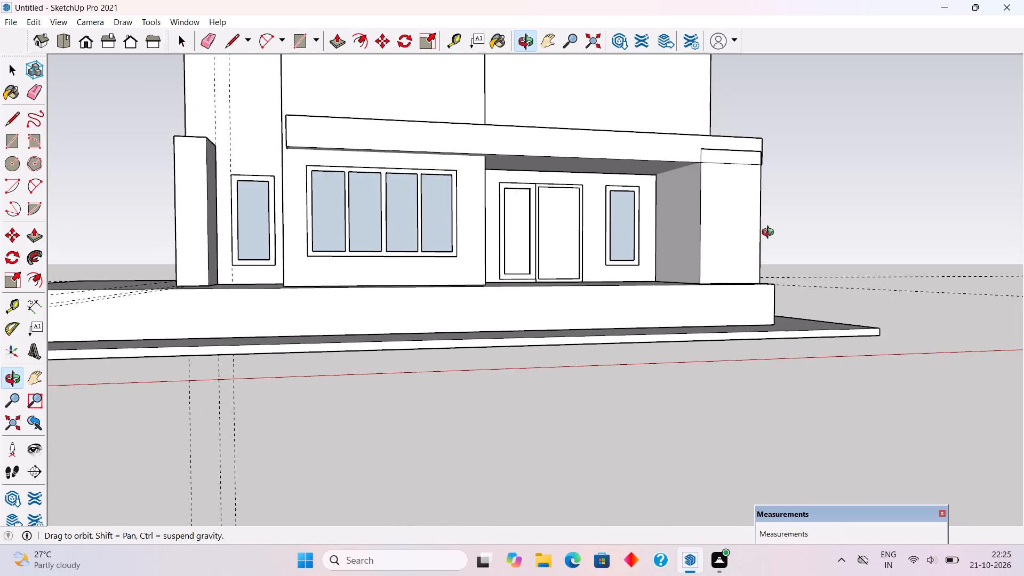
middle_click_drag(770, 234, 752, 260)
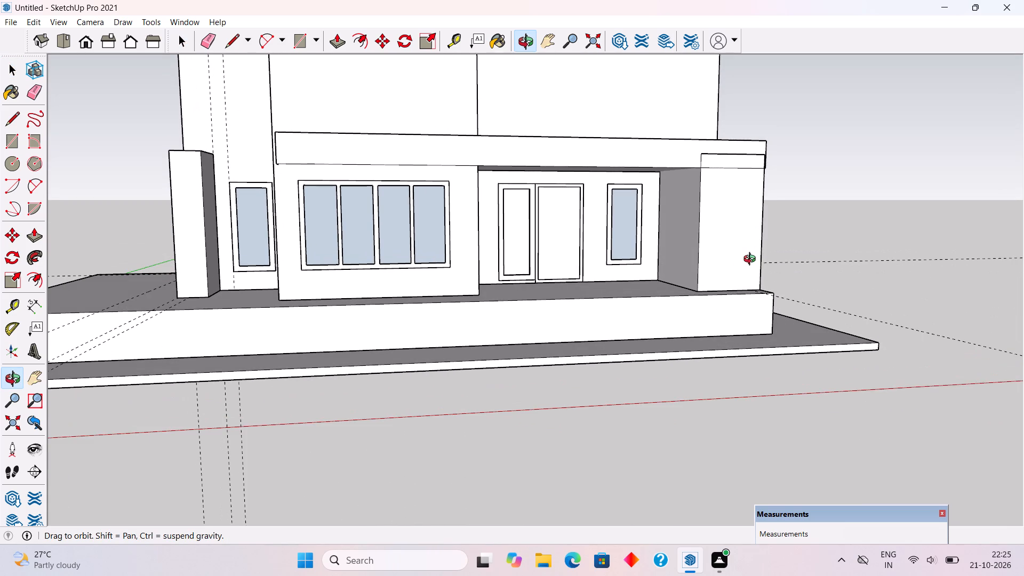
middle_click_drag(752, 260, 647, 289)
scroll(647, 289, "up", 1)
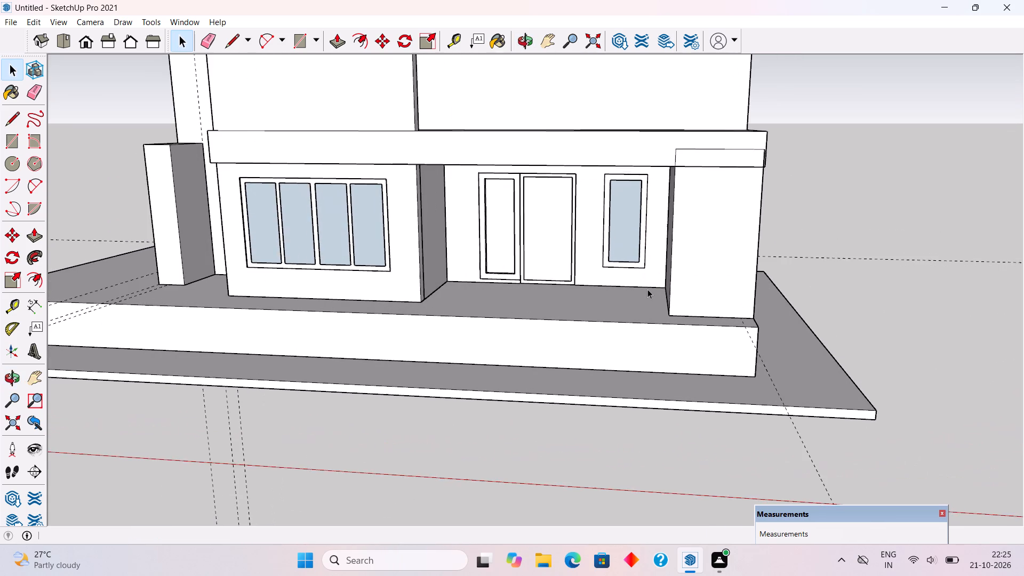
scroll(647, 289, "up", 1)
scroll(647, 289, "down", 3)
scroll(755, 181, "down", 4)
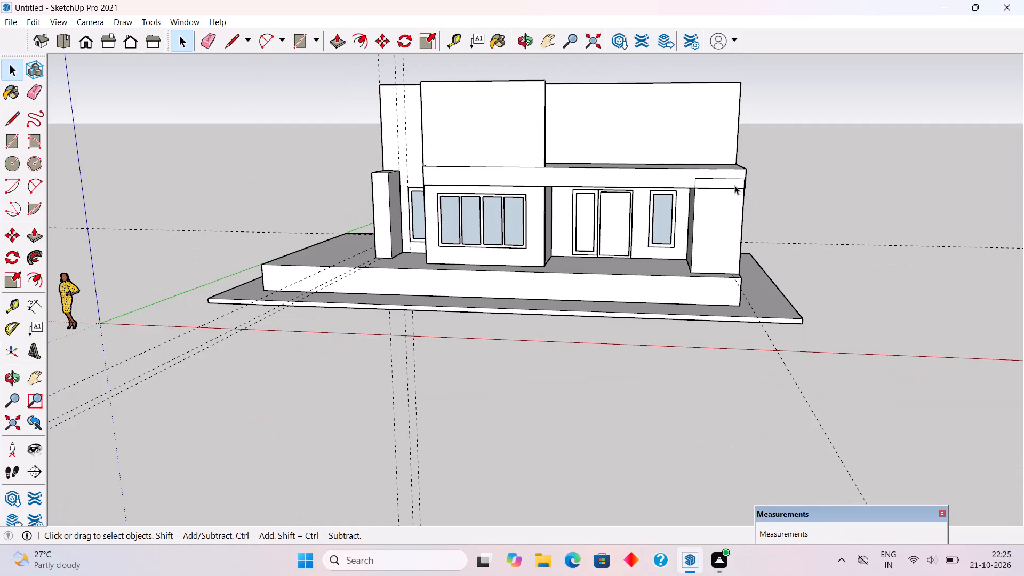
Place a vertical guide 3' in from the end edge of the long front wall, above the canopy's pier end.
middle_click_drag(733, 185, 726, 189)
key("t")
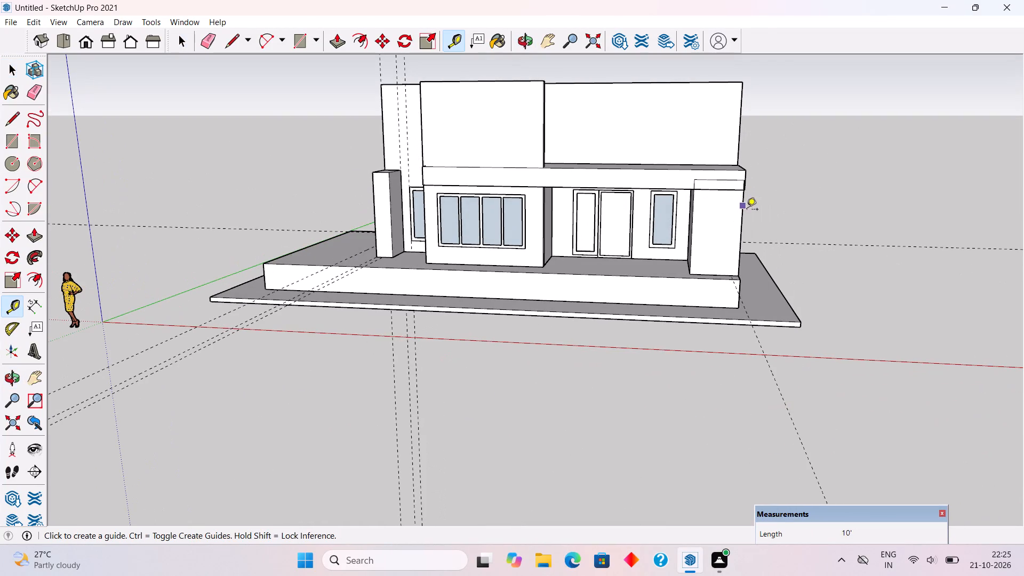
left_click(742, 216)
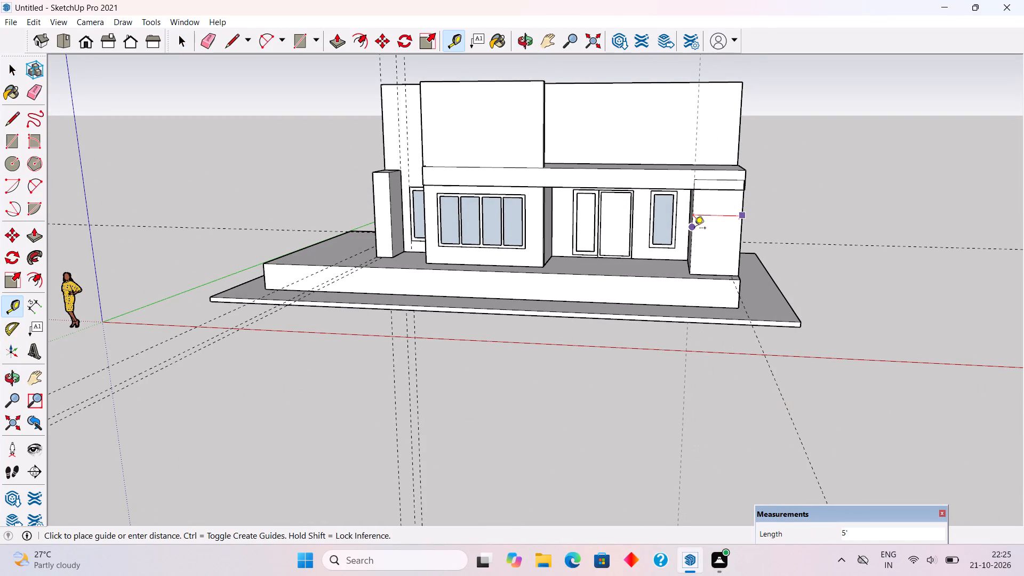
key("t")
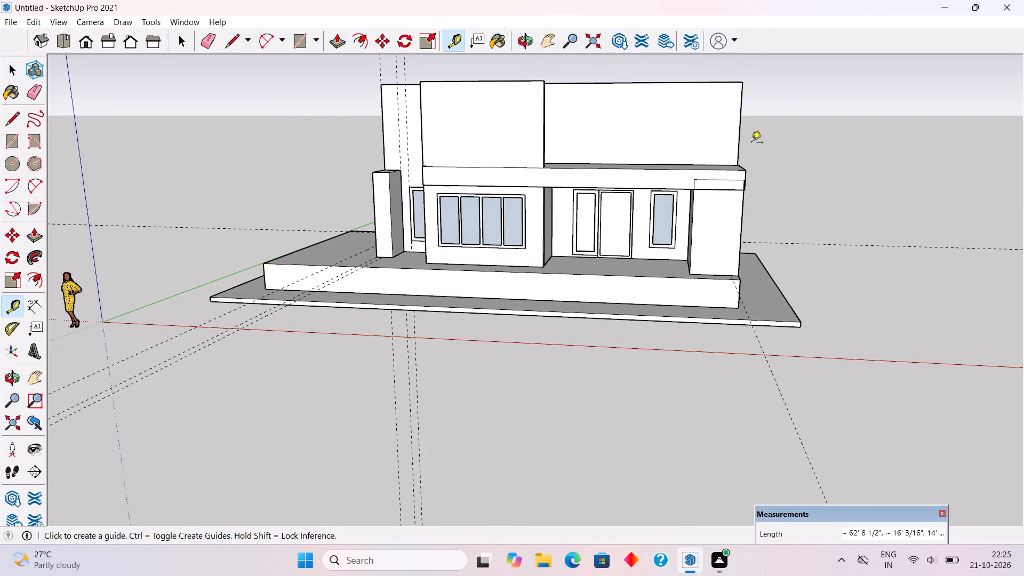
left_click(738, 141)
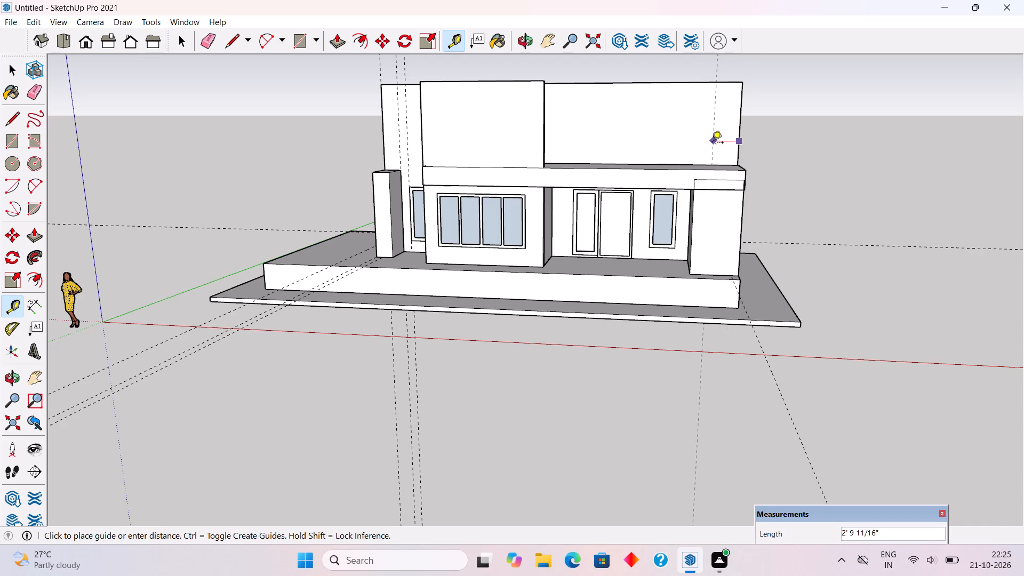
type("3'")
key("Return")
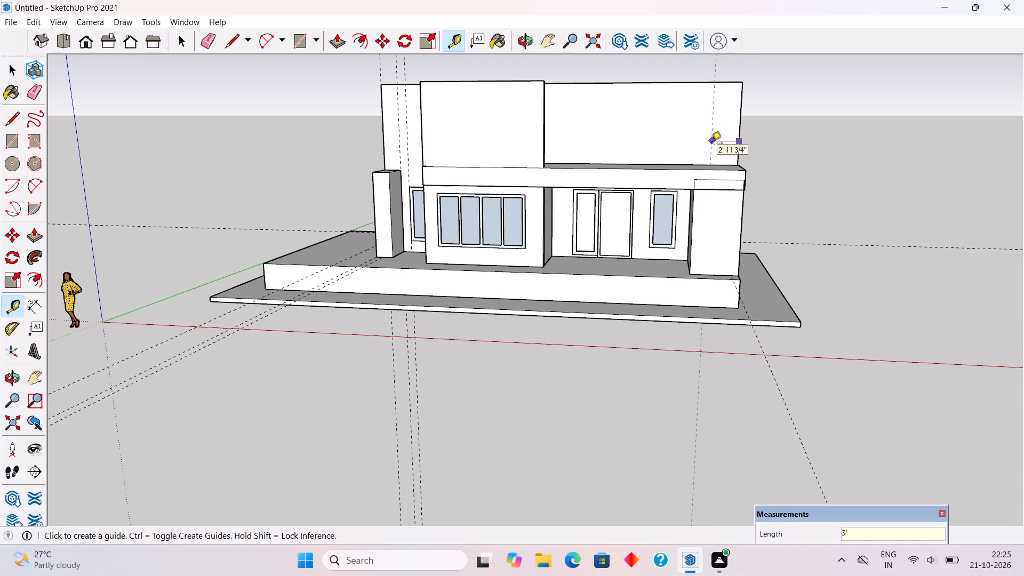
Add a vertical guide along the entrance door frame's outer edge and a horizontal guide 1' below the long front wall's top edge.
scroll(711, 144, "up", 1)
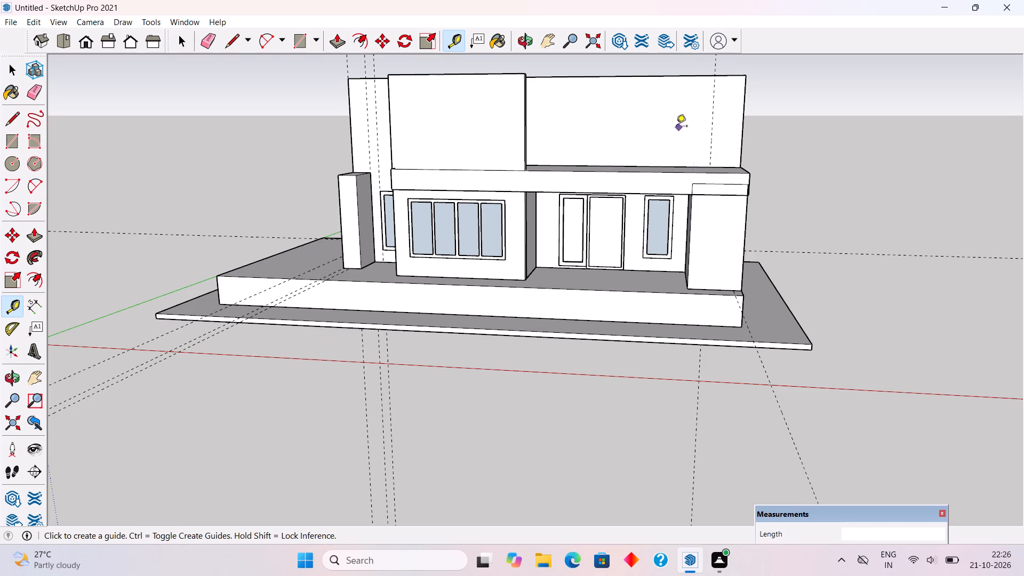
scroll(563, 222, "up", 4)
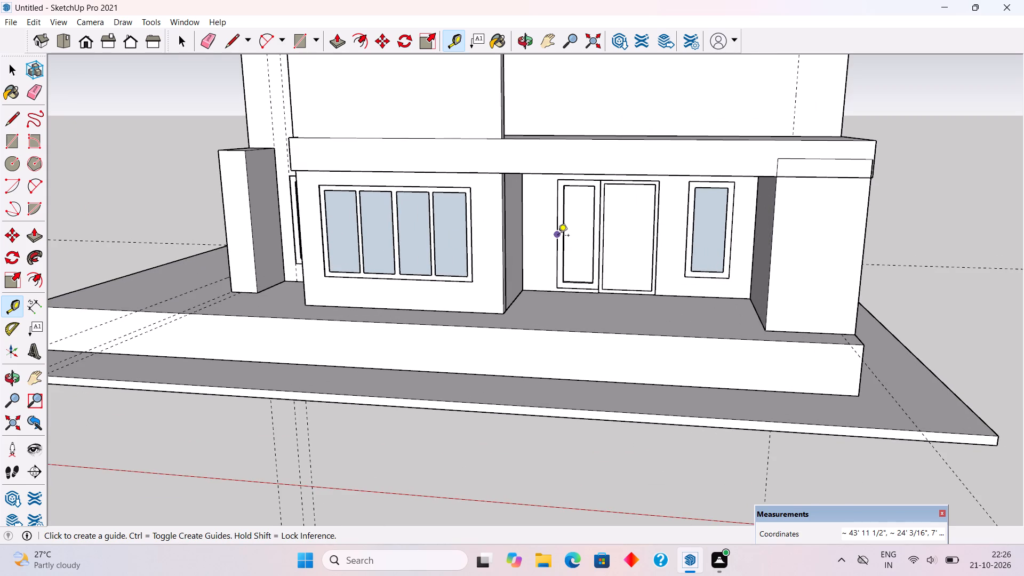
double_click(558, 236)
scroll(558, 236, "down", 6)
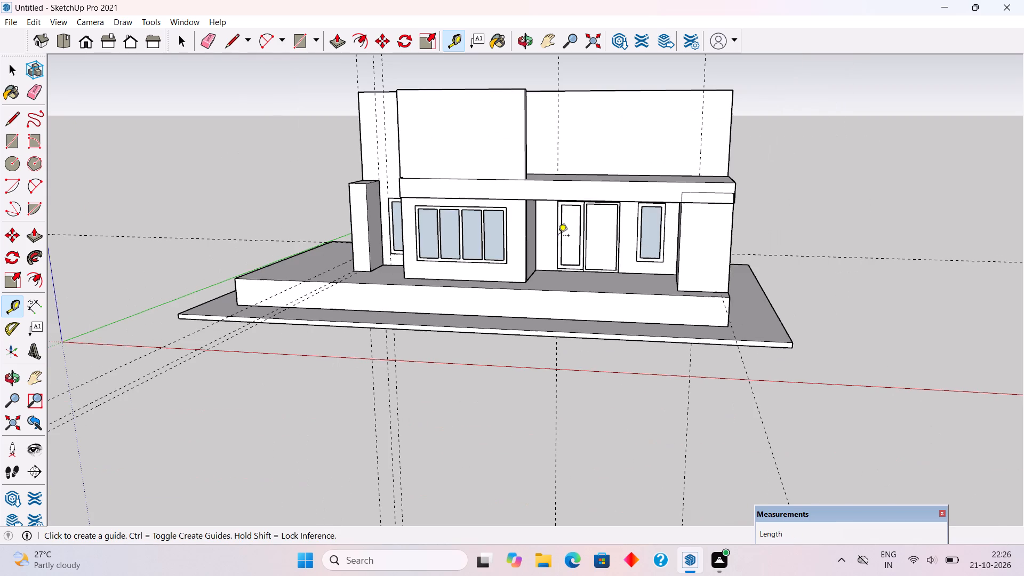
left_click(654, 92)
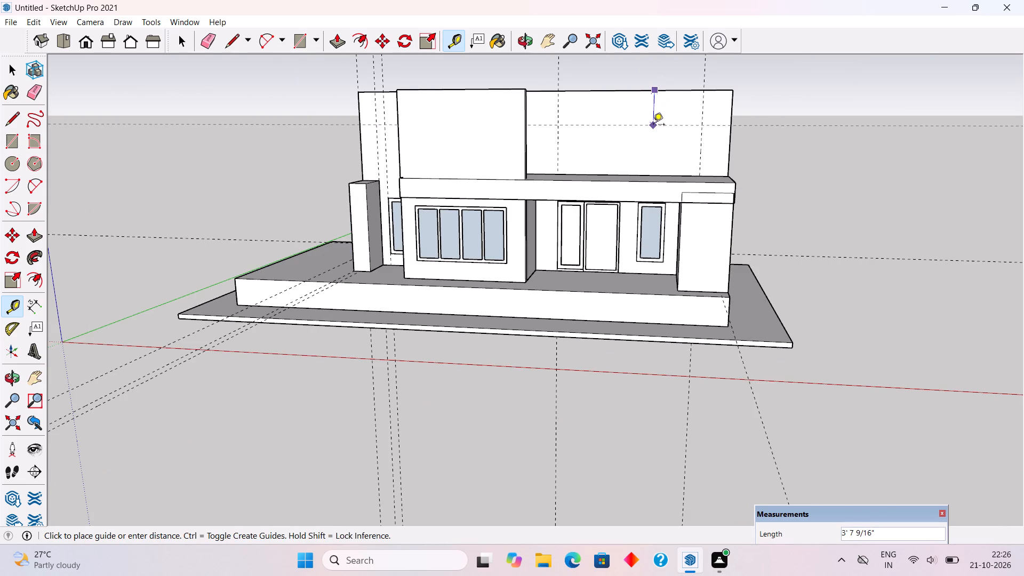
type("1'")
key("Return")
Open the long front wall and draw a 15' 6" by 8' rectangle between the guides, down to the canopy's top.
key("space")
triple_click(596, 119)
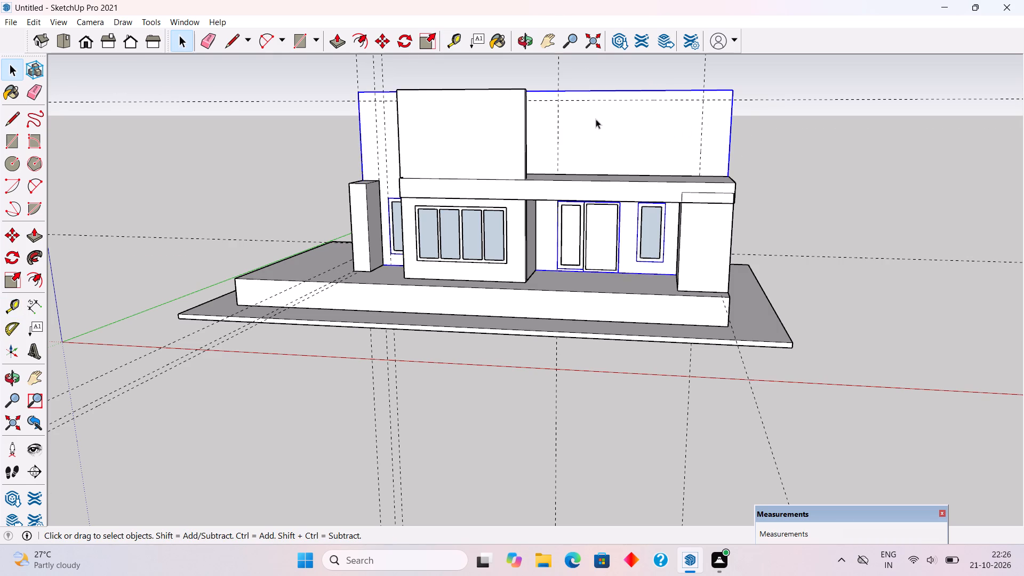
scroll(639, 150, "up", 4)
middle_click_drag(641, 150, 711, 167)
key("r")
left_click(519, 78)
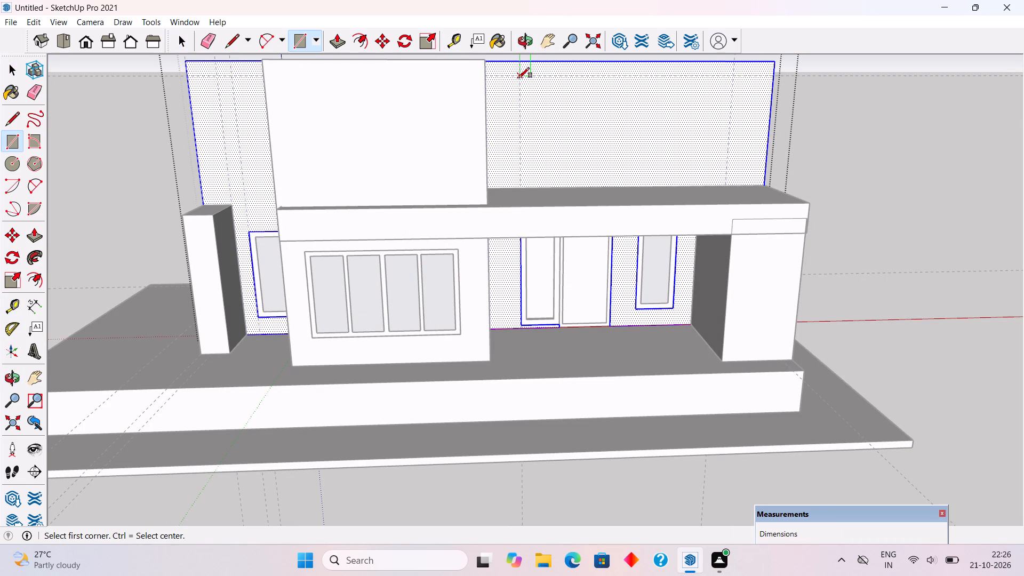
left_click(725, 185)
Push the rectangle 9" through the wall to cut the upper window opening, and close the wall.
key("space")
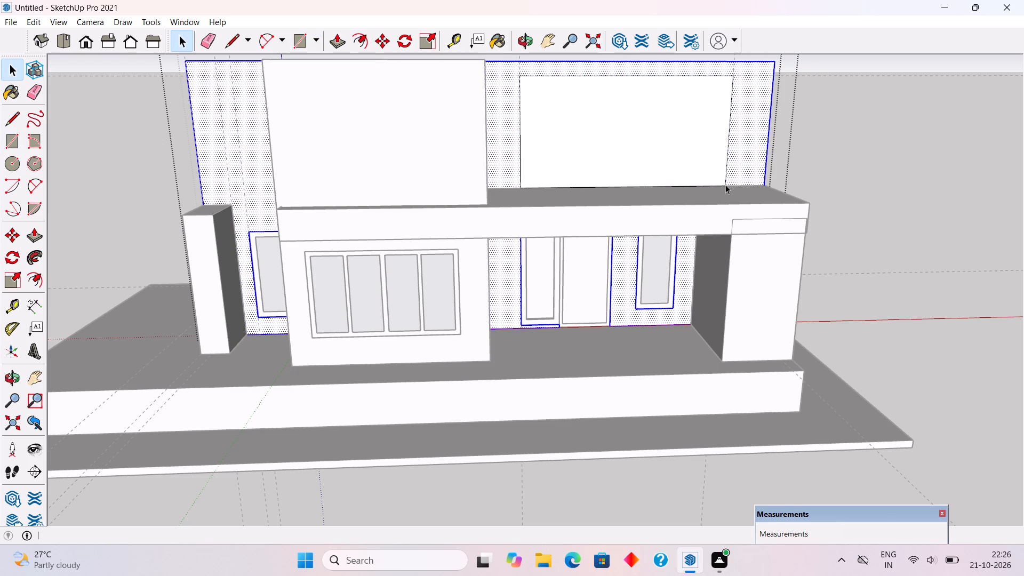
key("p")
left_click_drag(700, 150, 668, 99)
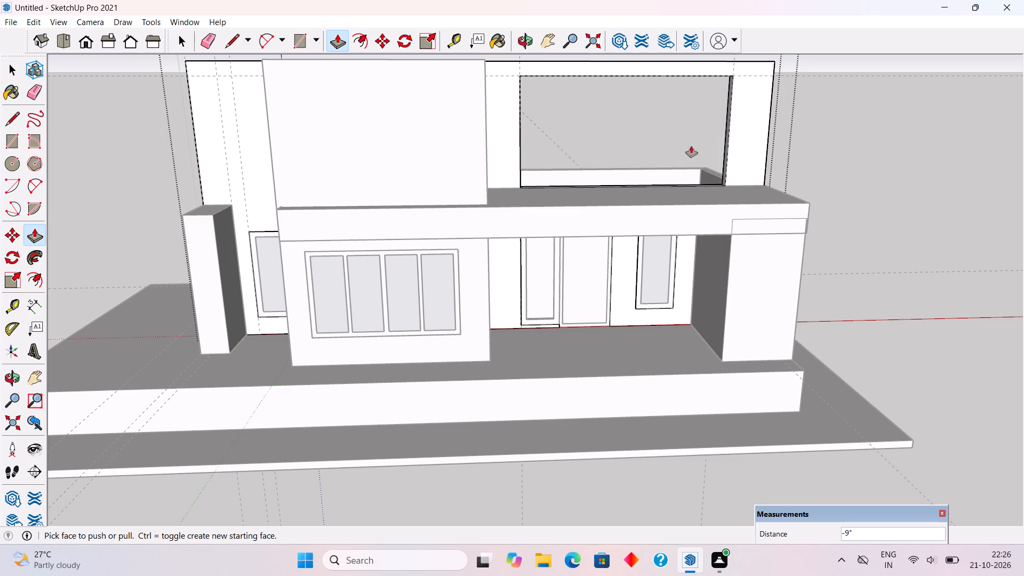
key("space")
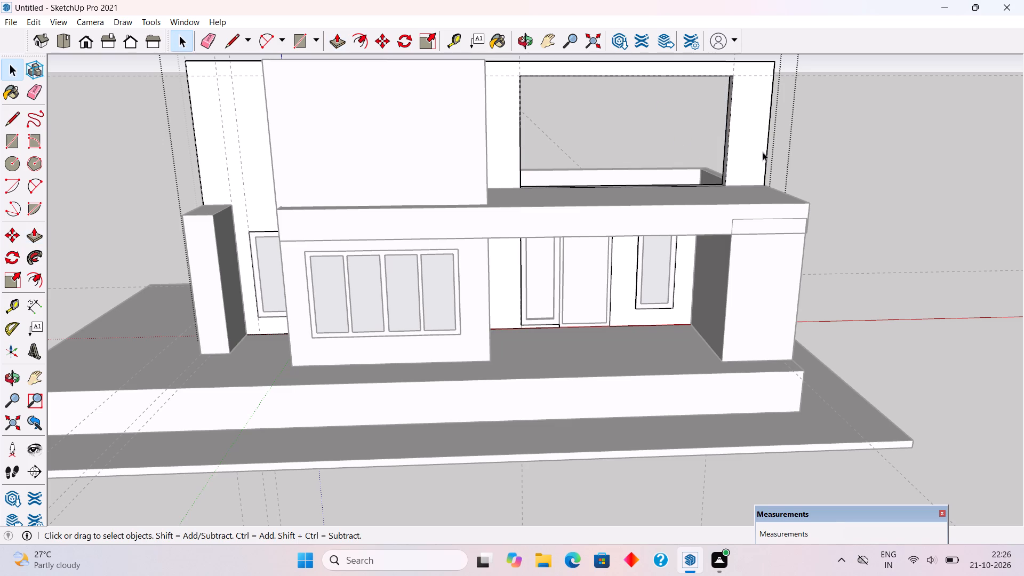
left_click(820, 149)
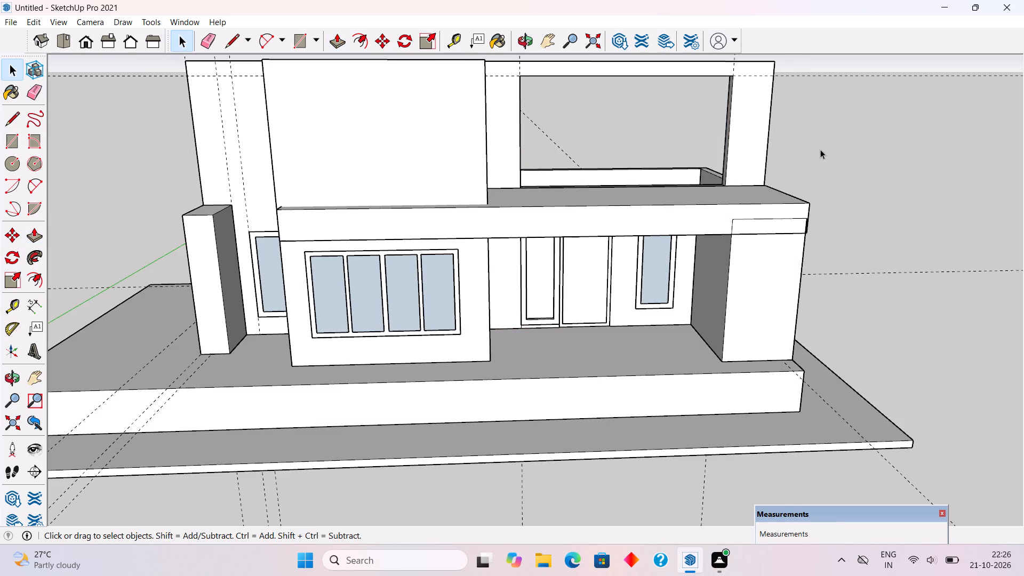
Draw a 15' 6" by 8' rectangle filling the new upper opening, outside the wall group.
key("r")
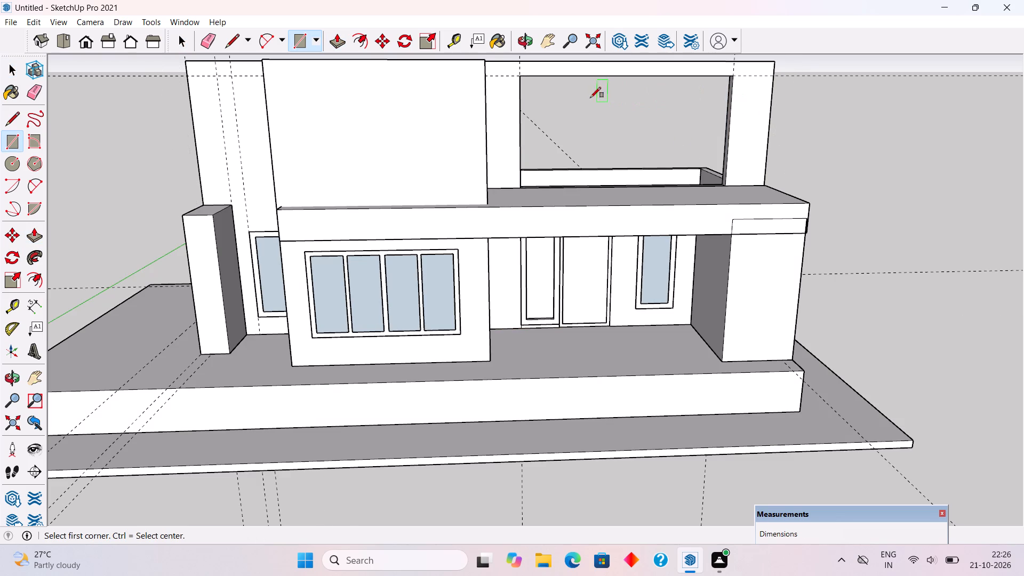
left_click(521, 76)
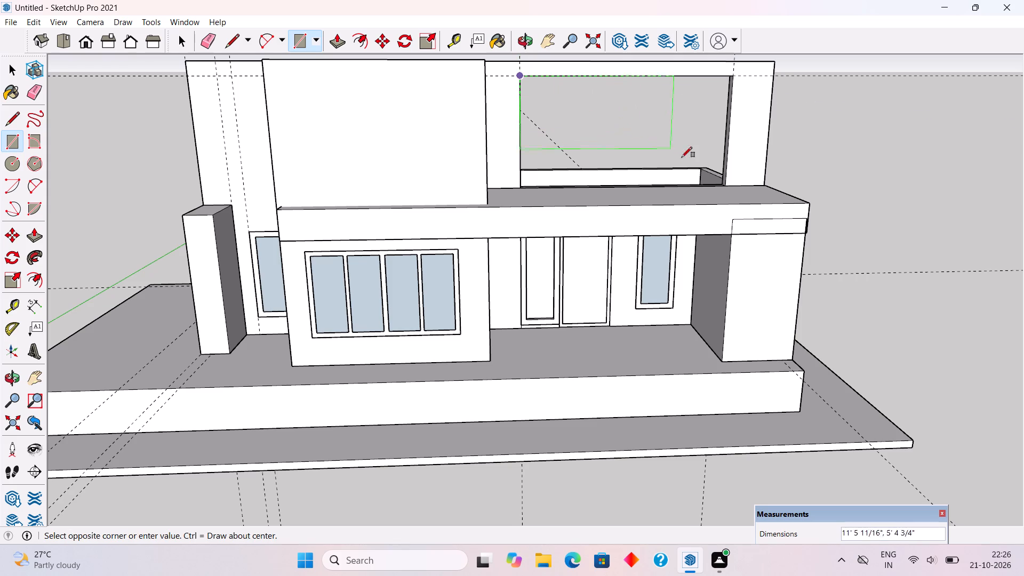
scroll(723, 184, "up", 4)
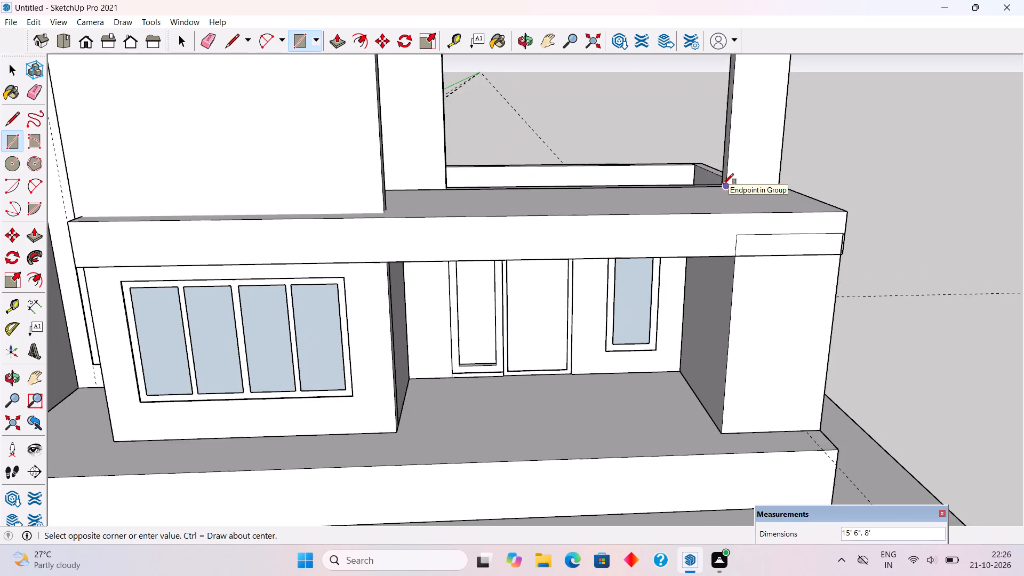
left_click(723, 184)
Offset the upper window rectangle's edges 5" inward to outline the frame.
key("f")
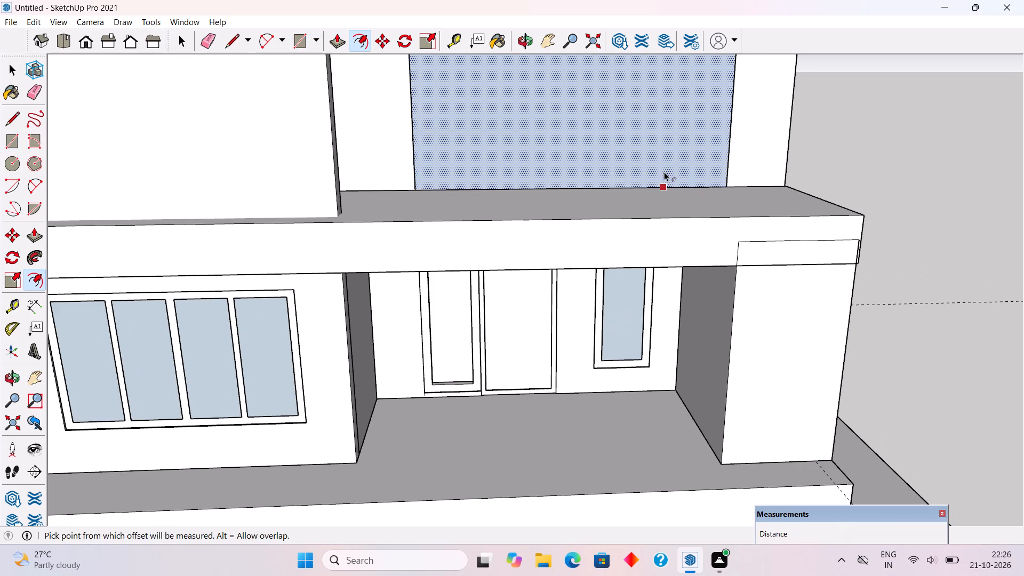
left_click(664, 172)
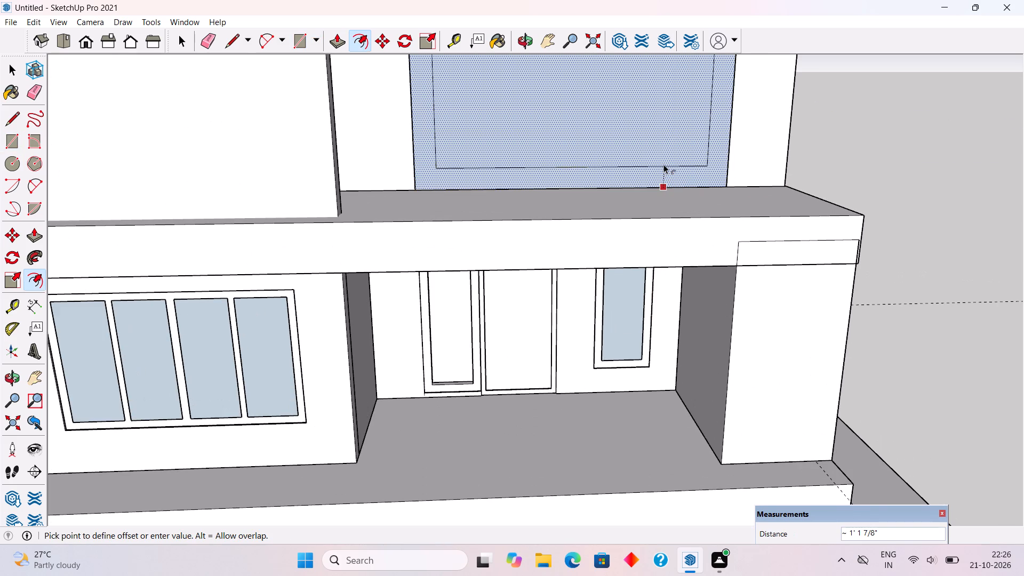
type("5\"")
key("Return")
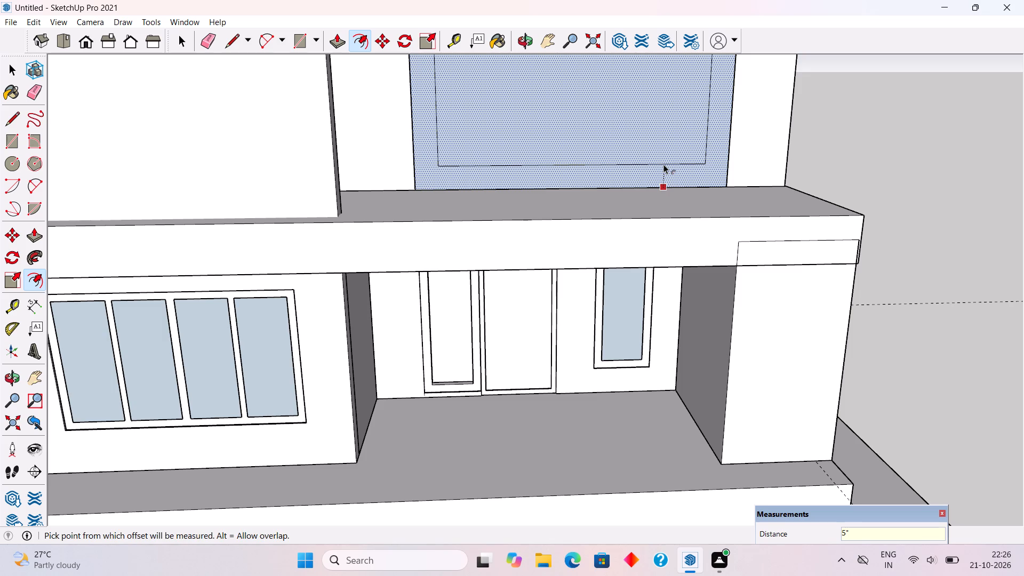
key("space")
Place a vertical guide 7' 4" from the inner frame's side edge, through the midpoint of its bottom edge.
scroll(666, 164, "down", 5)
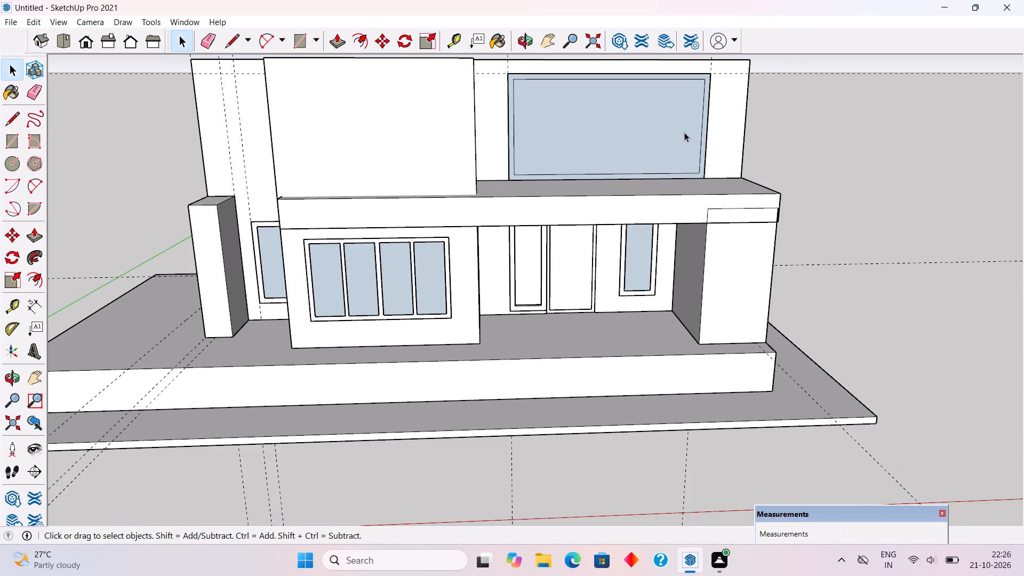
scroll(695, 61, "up", 6)
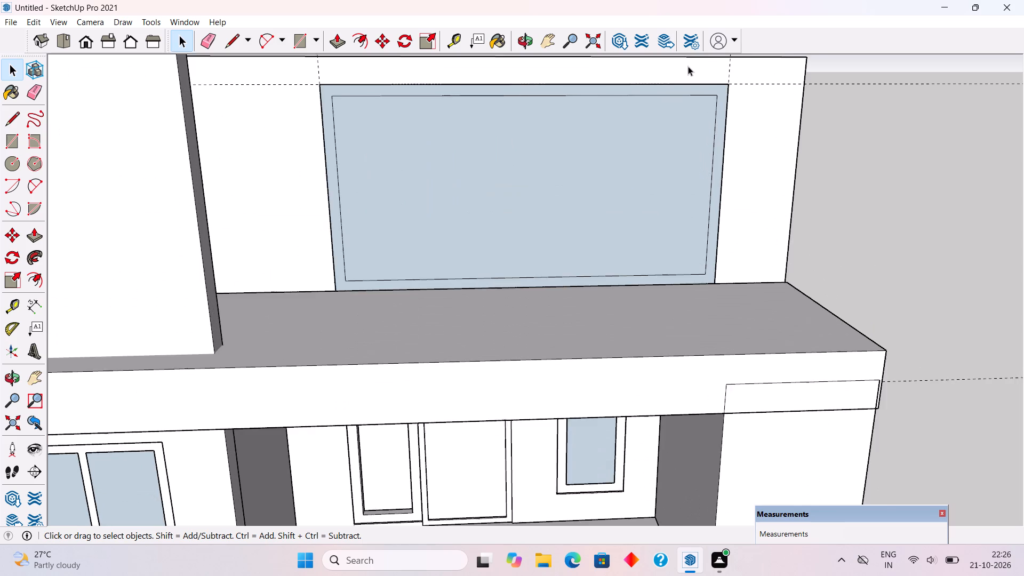
scroll(688, 66, "up", 2)
key("t")
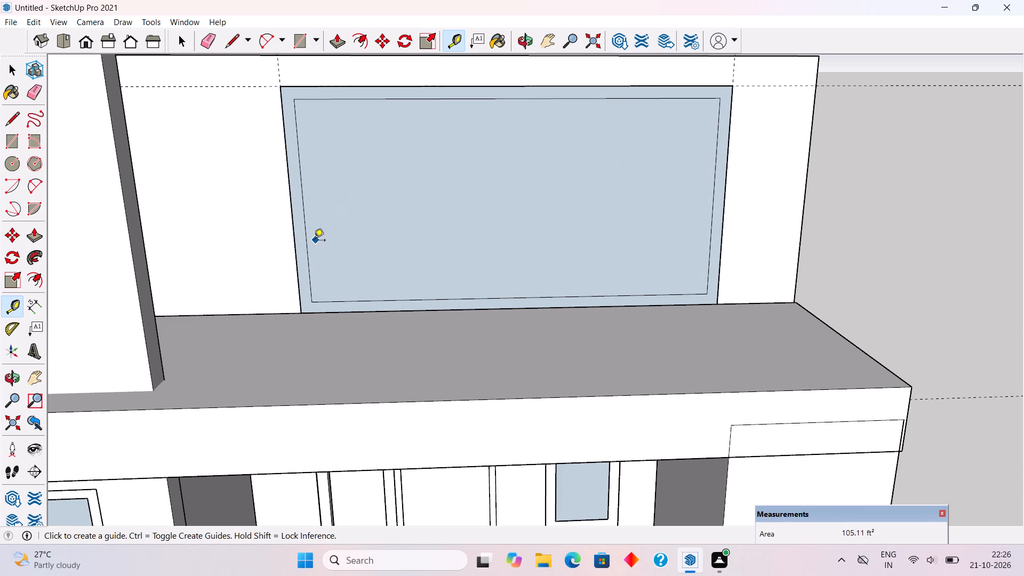
left_click(309, 247)
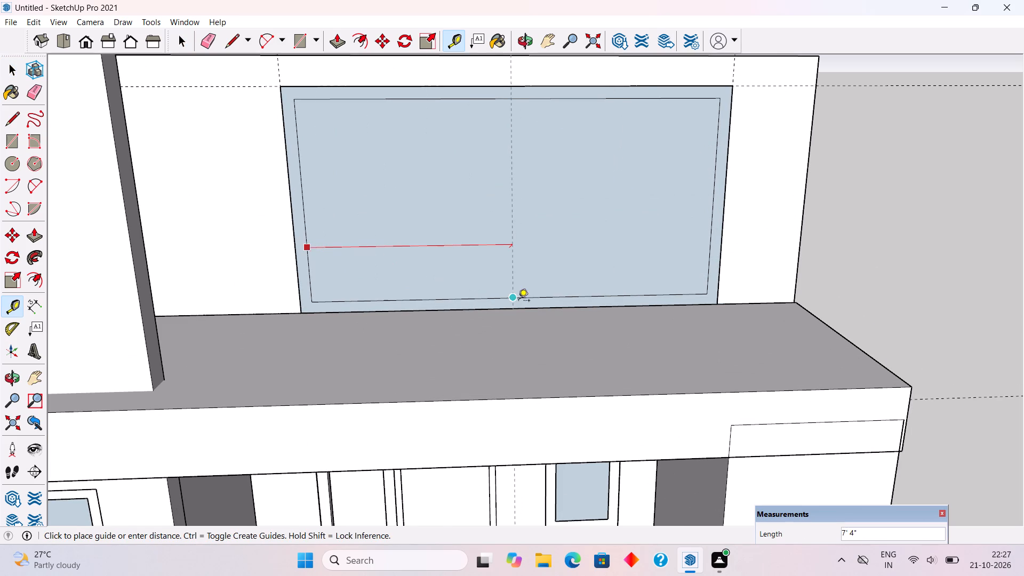
left_click(517, 298)
Place vertical guides 2" to either side of the central guide on the upper window.
left_click(512, 246)
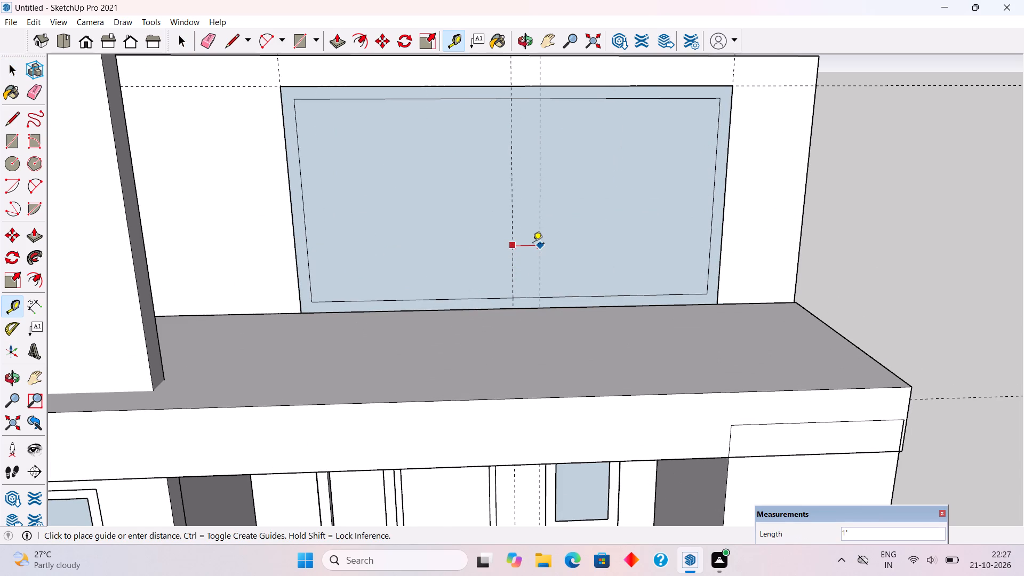
type("2\"")
key("Return")
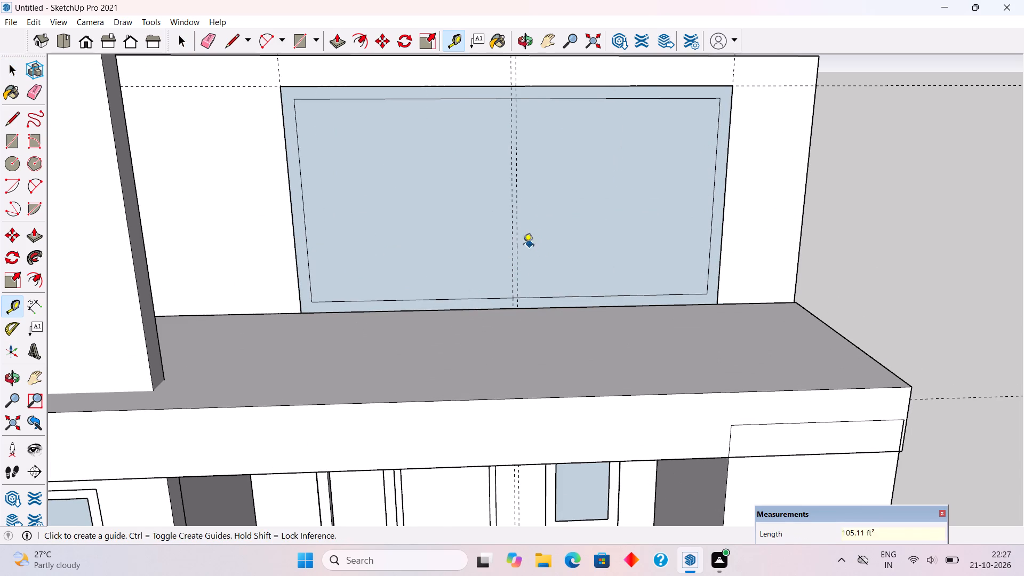
left_click(514, 251)
type("2\"")
key("Return")
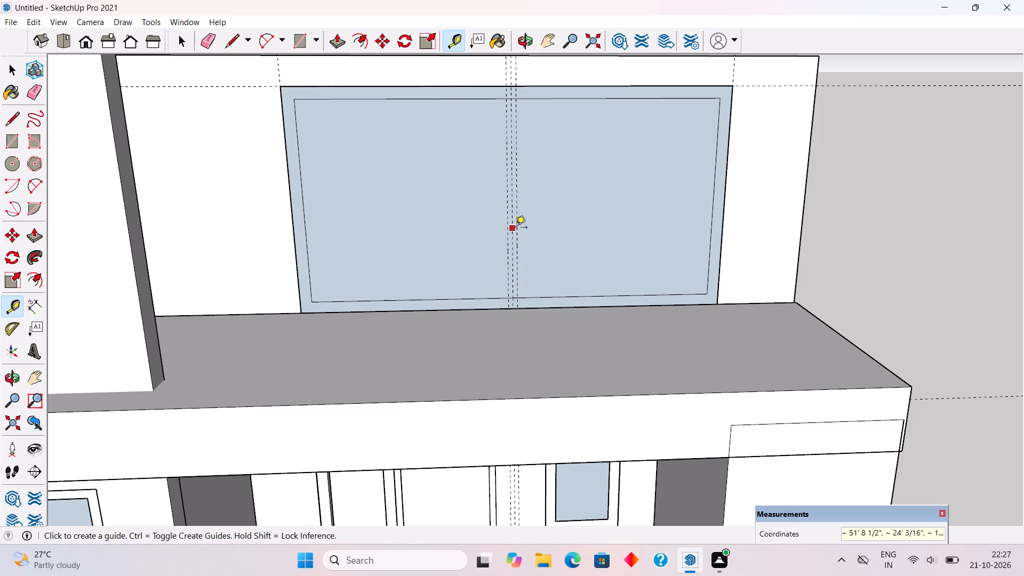
Draw two 7' 2" vertical lines along the outer central guides, between the inner frame's top and bottom edges, to outline the middle mullion.
key("l")
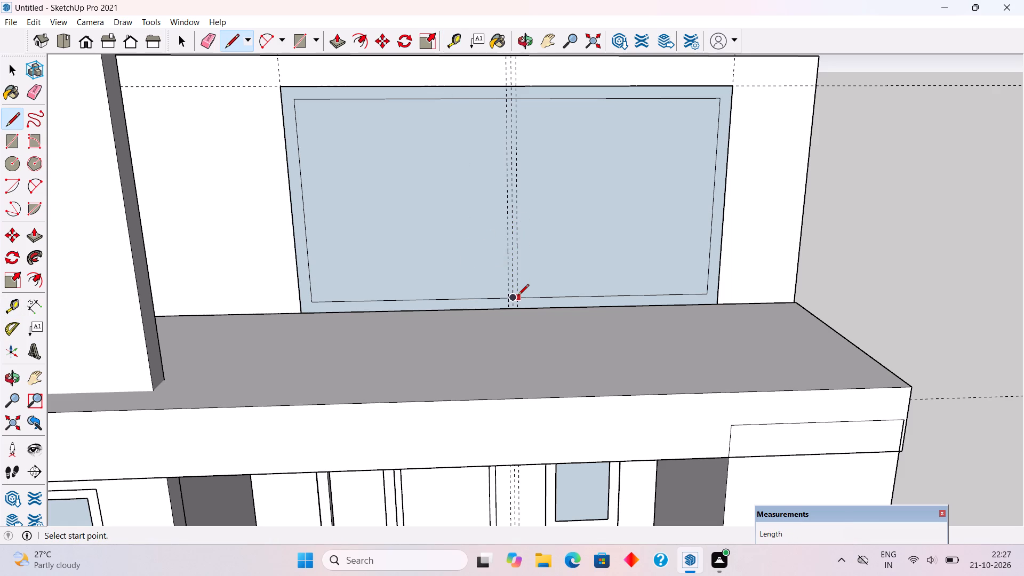
left_click(518, 296)
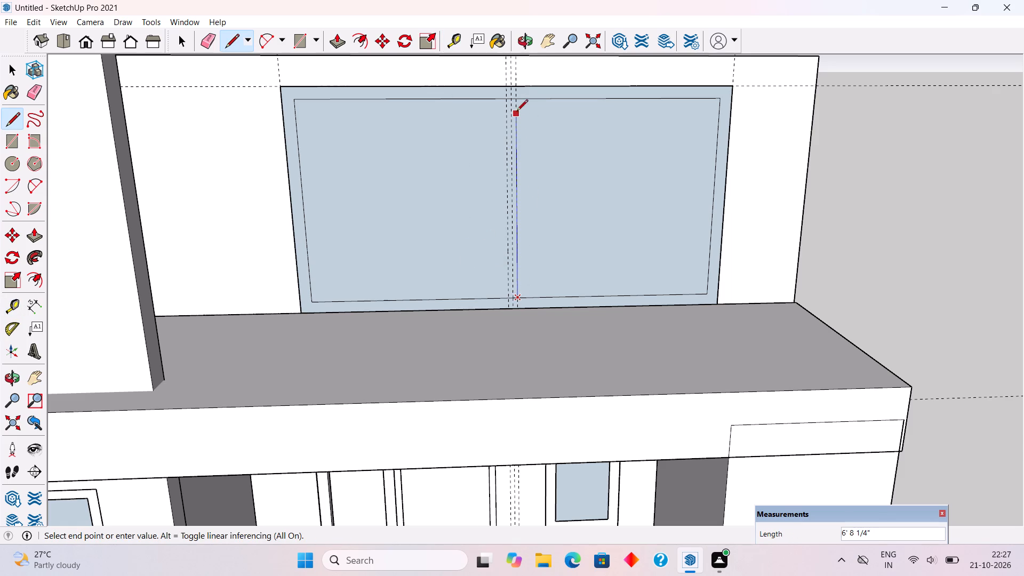
left_click(517, 102)
left_click(508, 100)
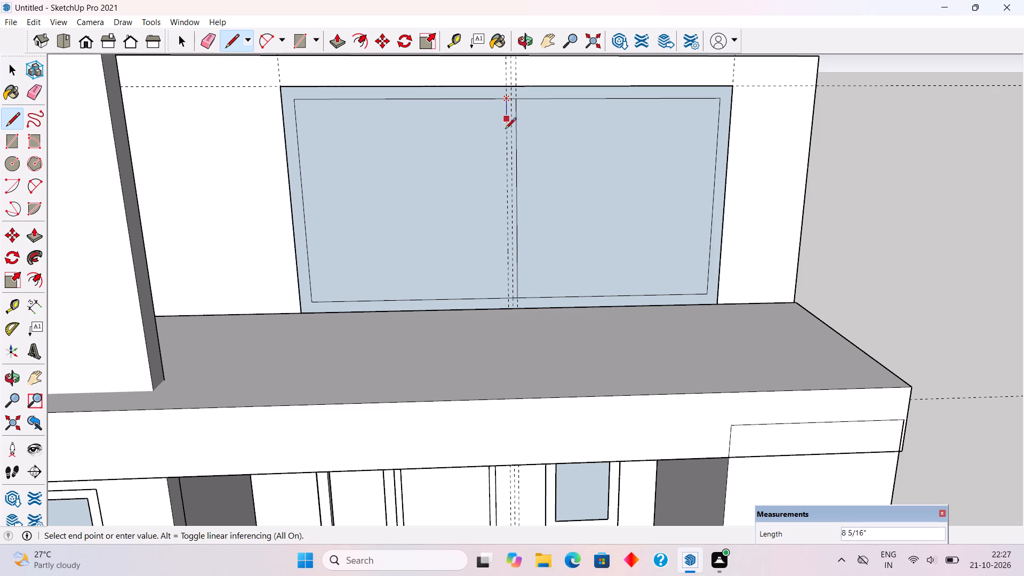
left_click(507, 298)
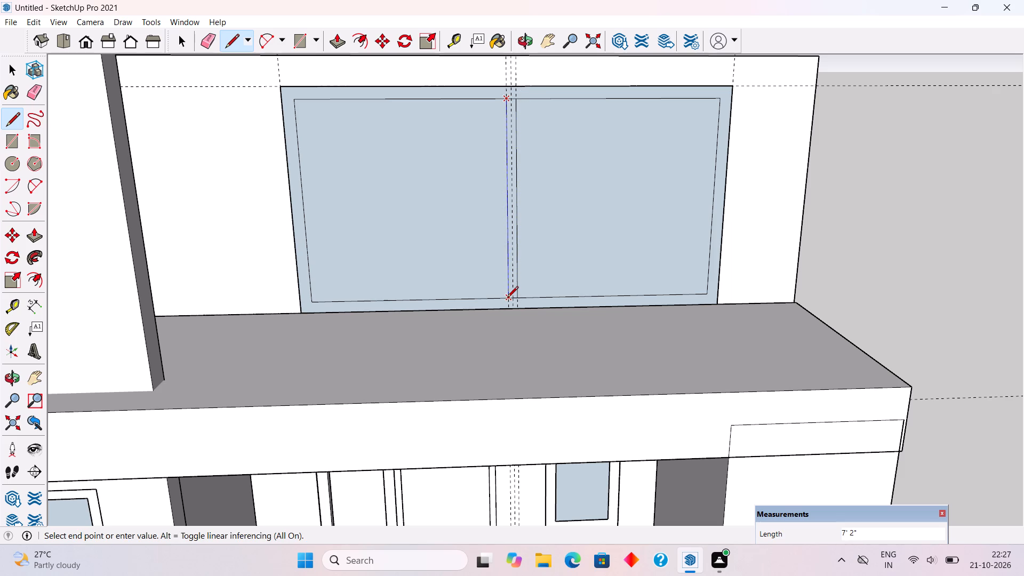
Place a vertical guide 3' 7" from the middle mullion at the right half's midpoint, with guides 2" to either side of it.
key("t")
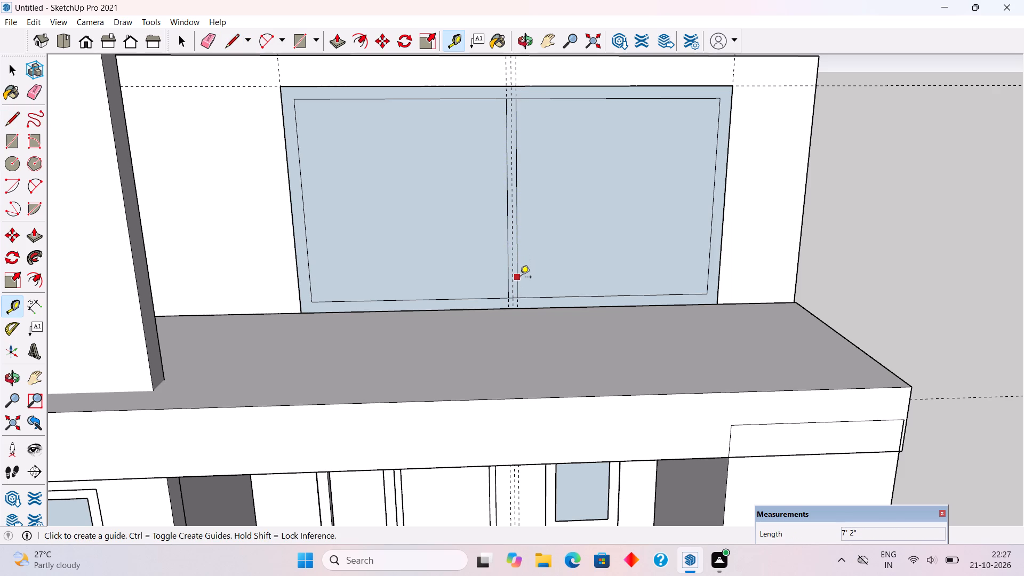
left_click(520, 278)
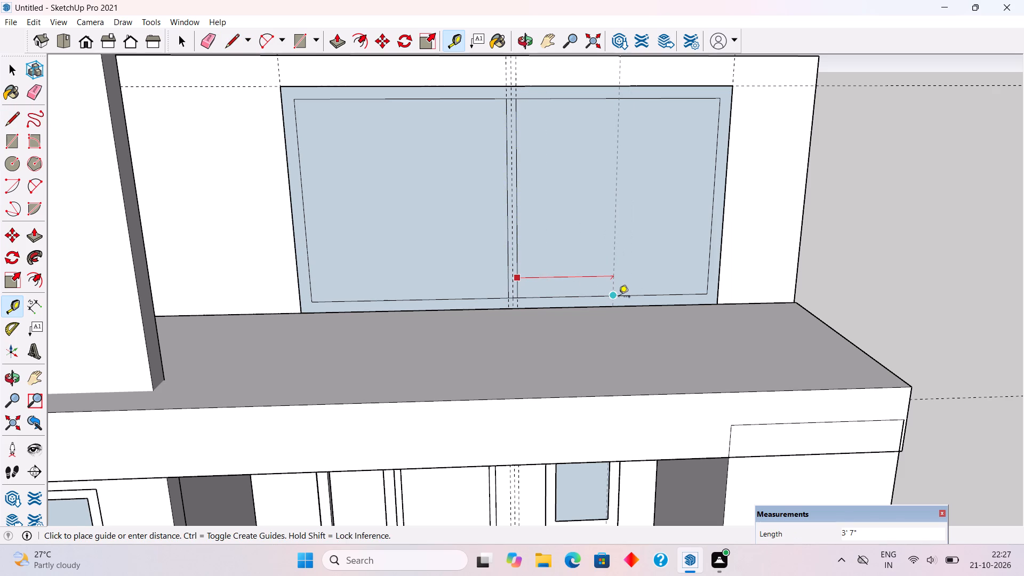
left_click(619, 298)
left_click(616, 248)
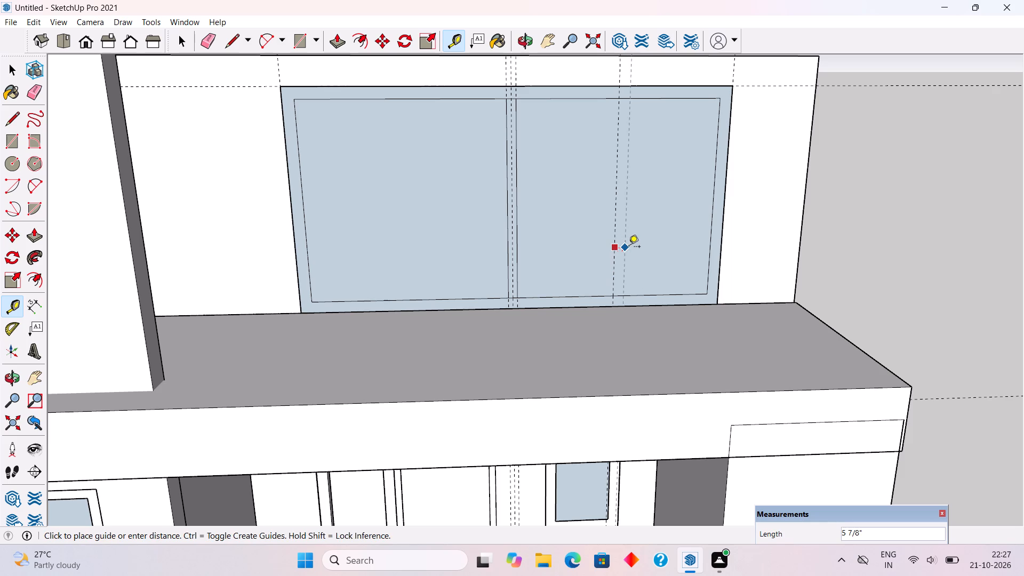
type("2\"")
key("Return")
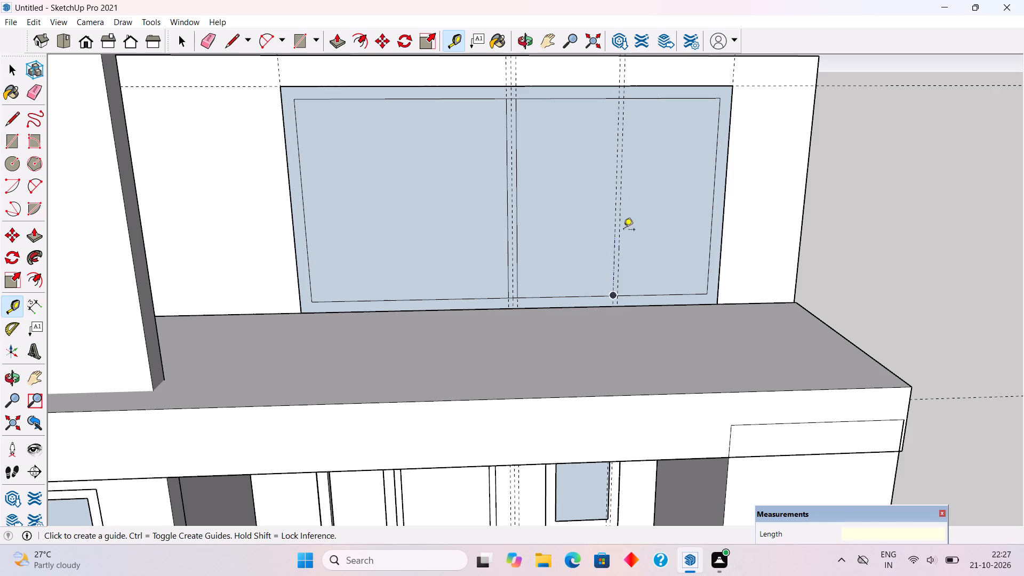
left_click(620, 223)
type("4\"")
key("Return")
Place a vertical guide through the midpoint of the upper window's left half, with one guide 2" beside it and another 4" back from that.
left_click(508, 225)
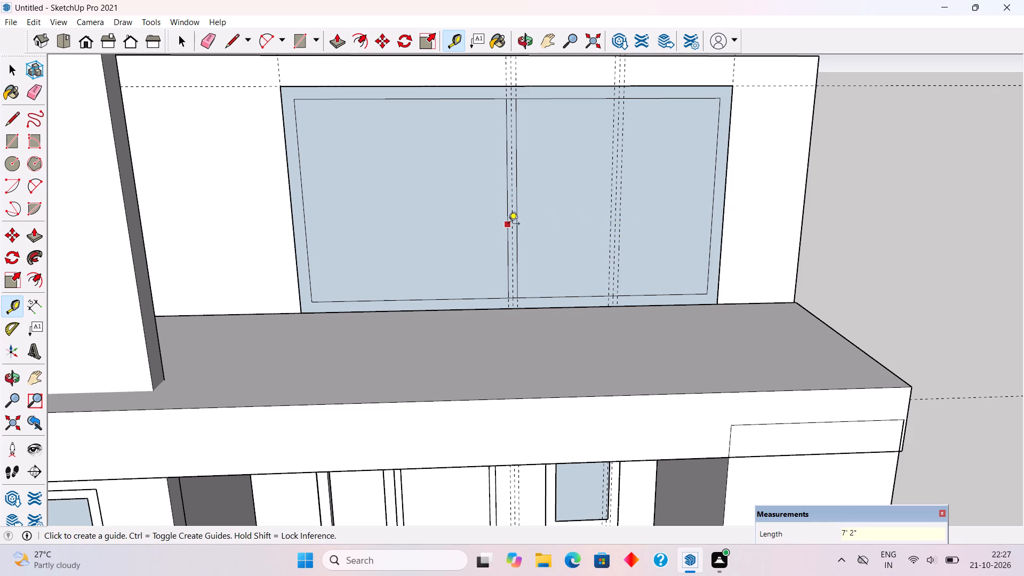
left_click(417, 299)
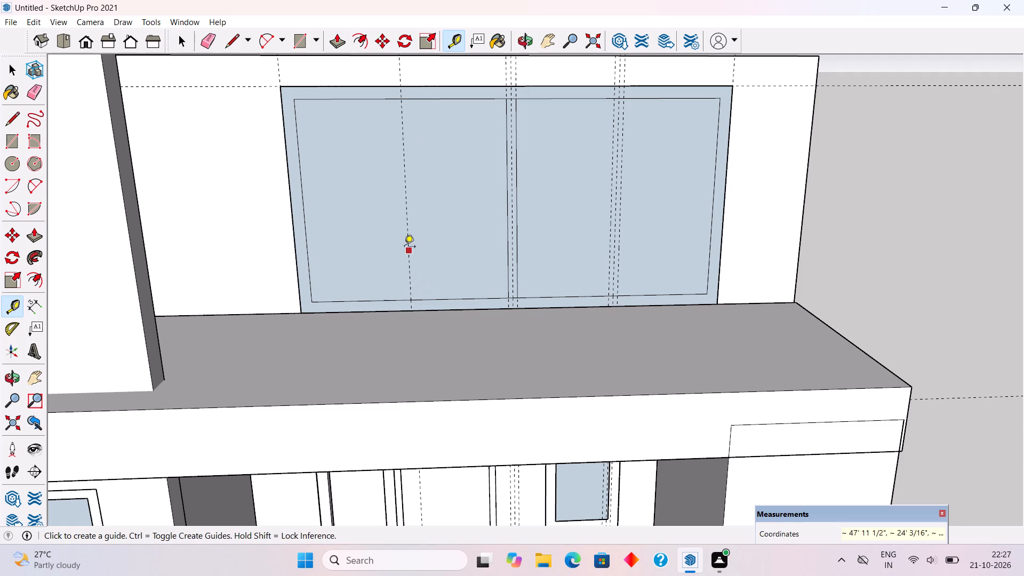
left_click(404, 247)
left_click(406, 250)
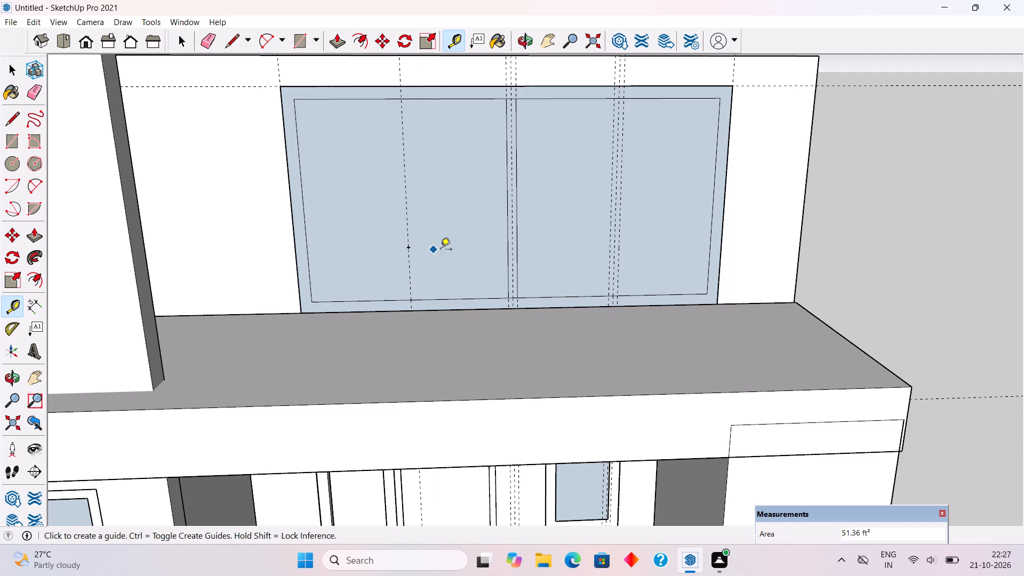
key("space")
key("ctrl+z")
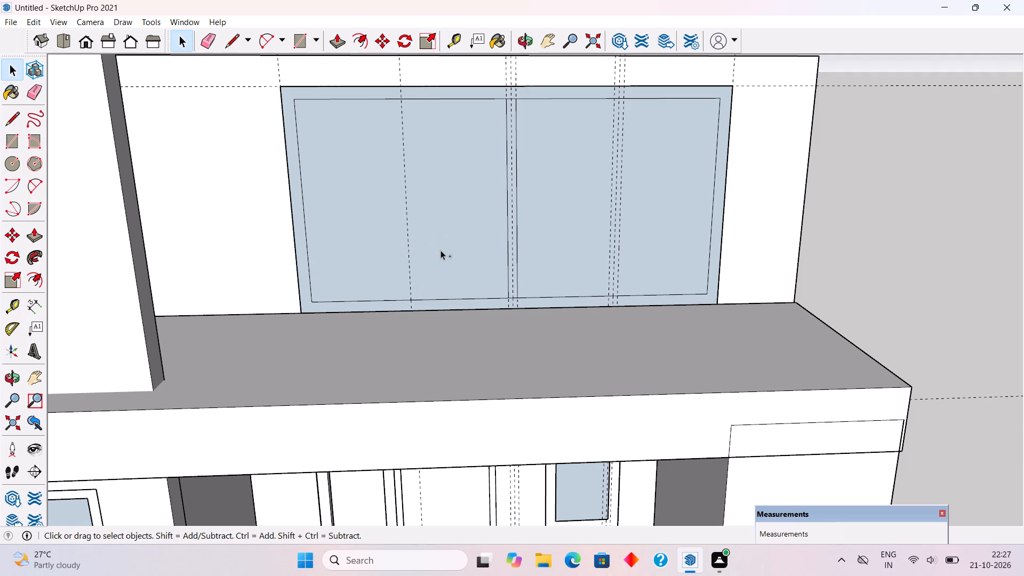
key("t")
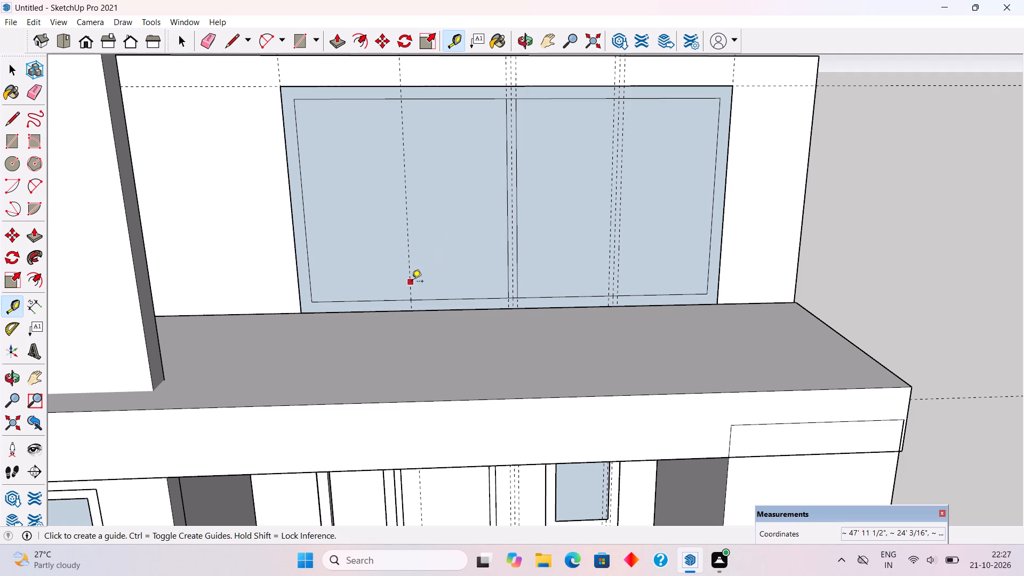
left_click(412, 282)
key("2")
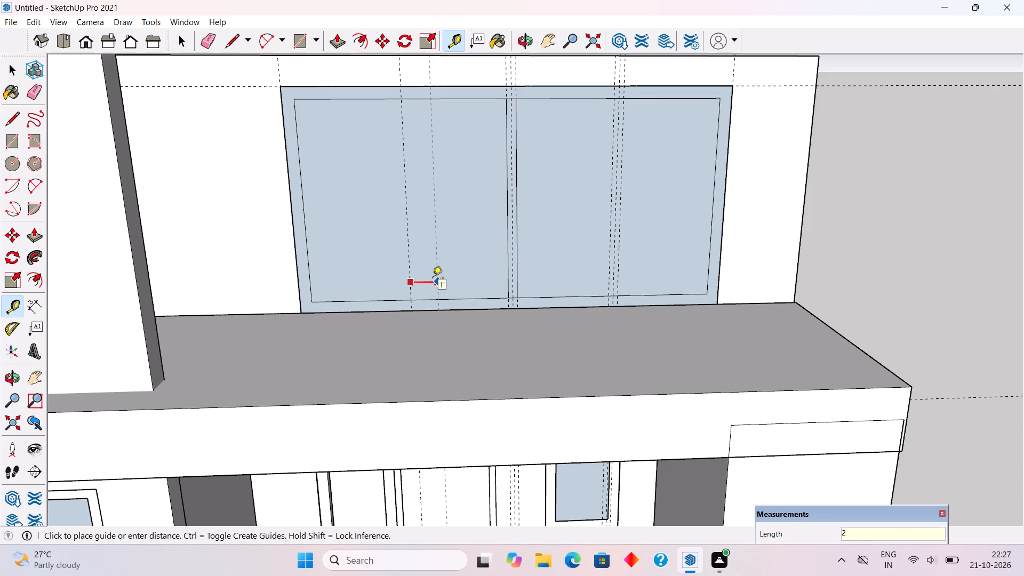
key("shift+quotedbl")
key("Return")
left_click(413, 279)
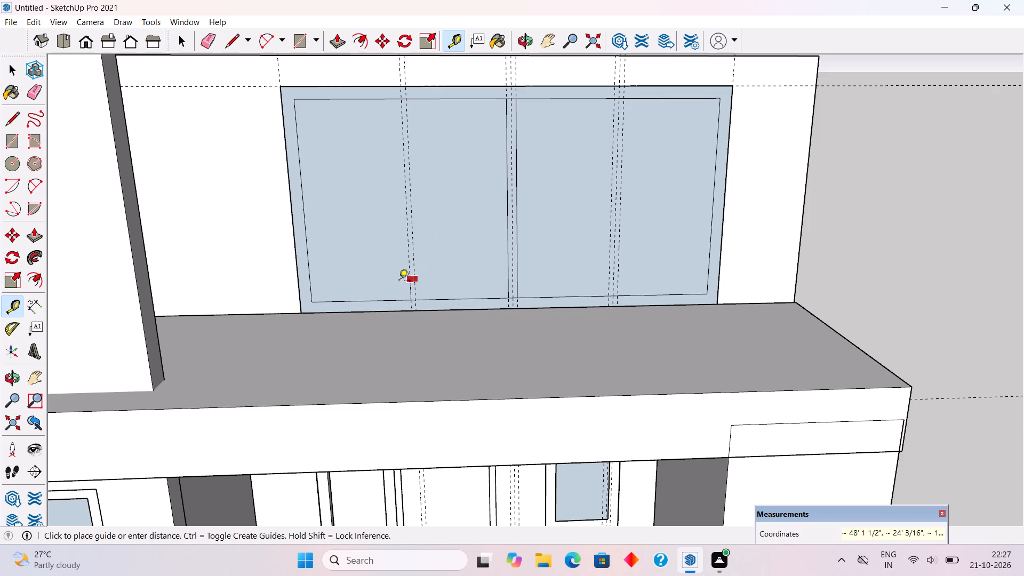
type("4\"")
key("Return")
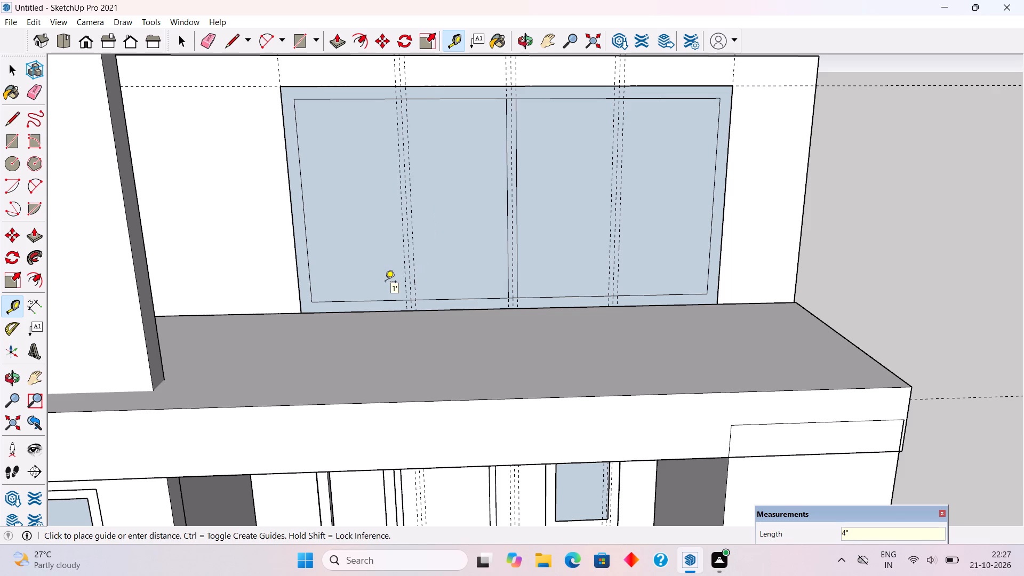
Draw vertical lines along the outer guides of both side sets, between the inner frame's top and bottom edges, to outline two more mullions.
key("l")
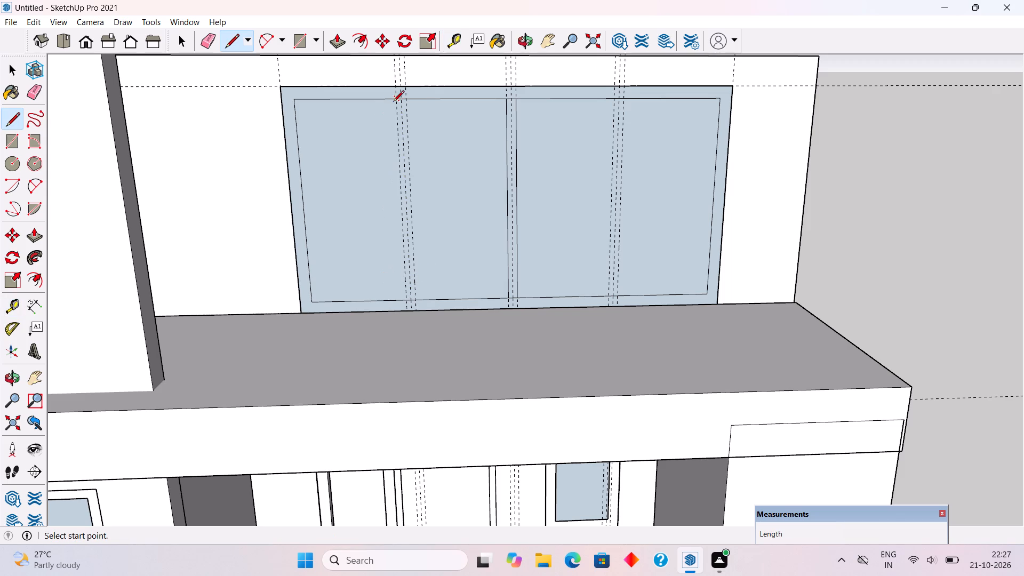
left_click(393, 102)
left_click(404, 299)
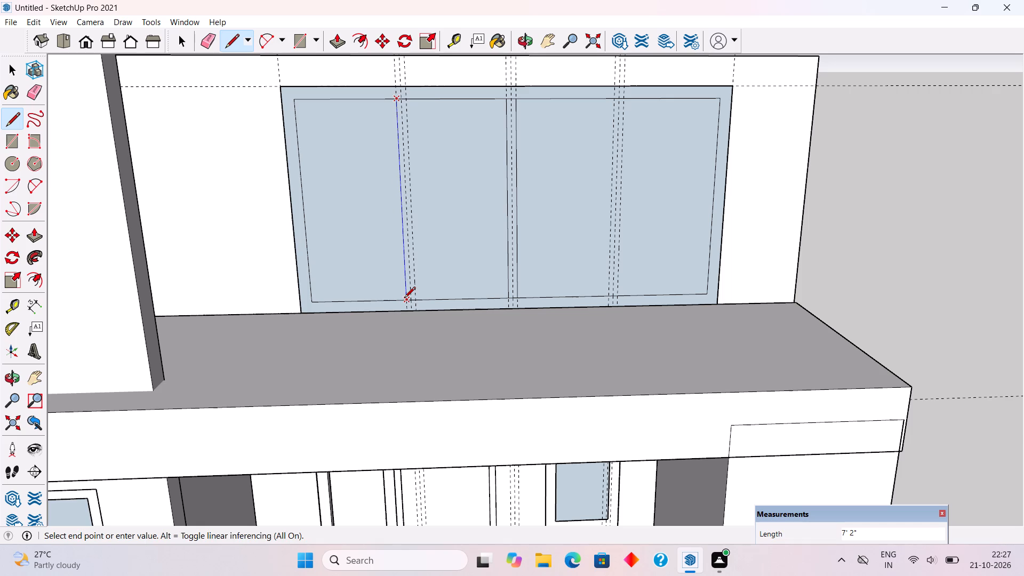
left_click(404, 99)
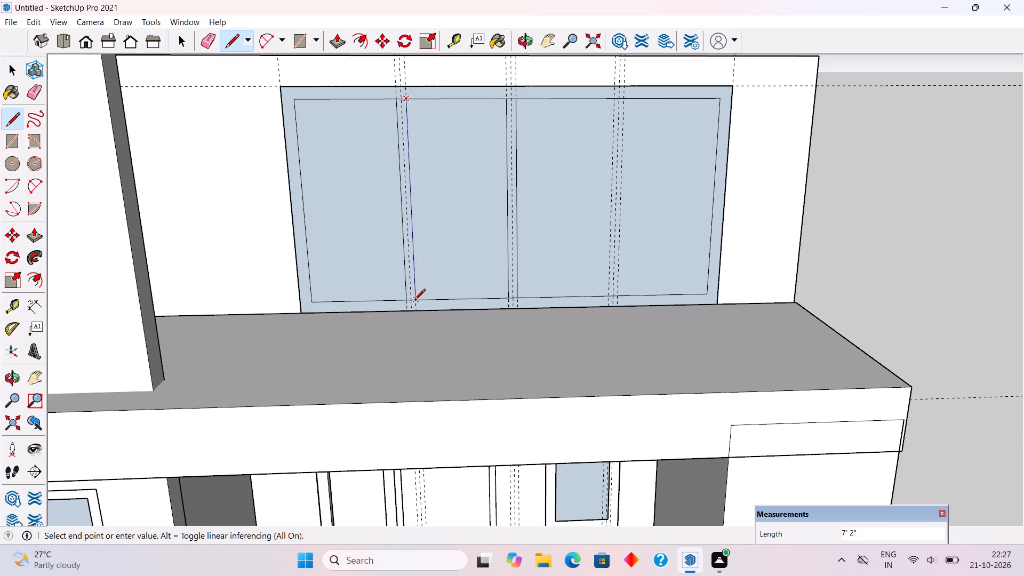
left_click(414, 301)
left_click(614, 97)
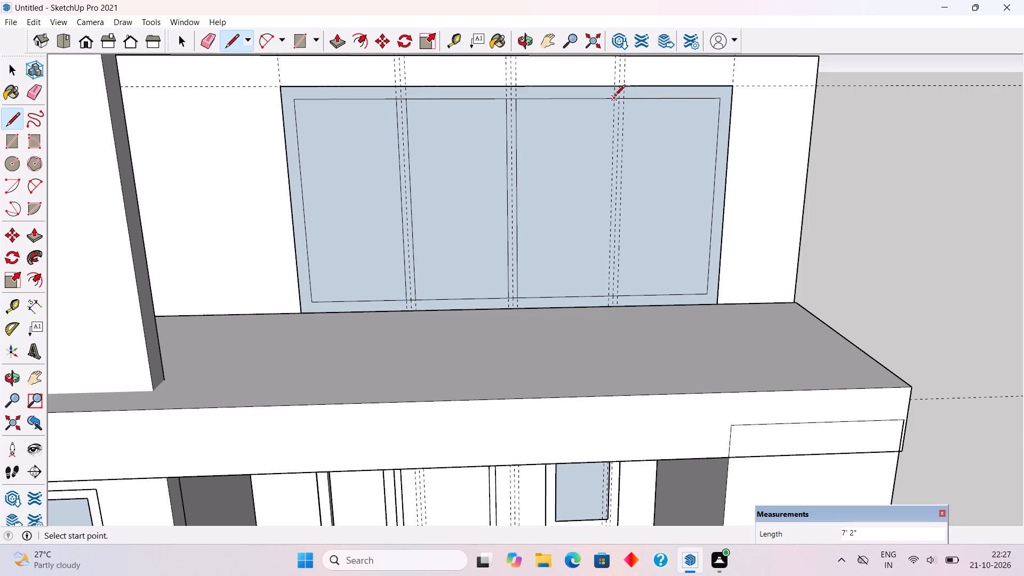
left_click(607, 292)
left_click(626, 96)
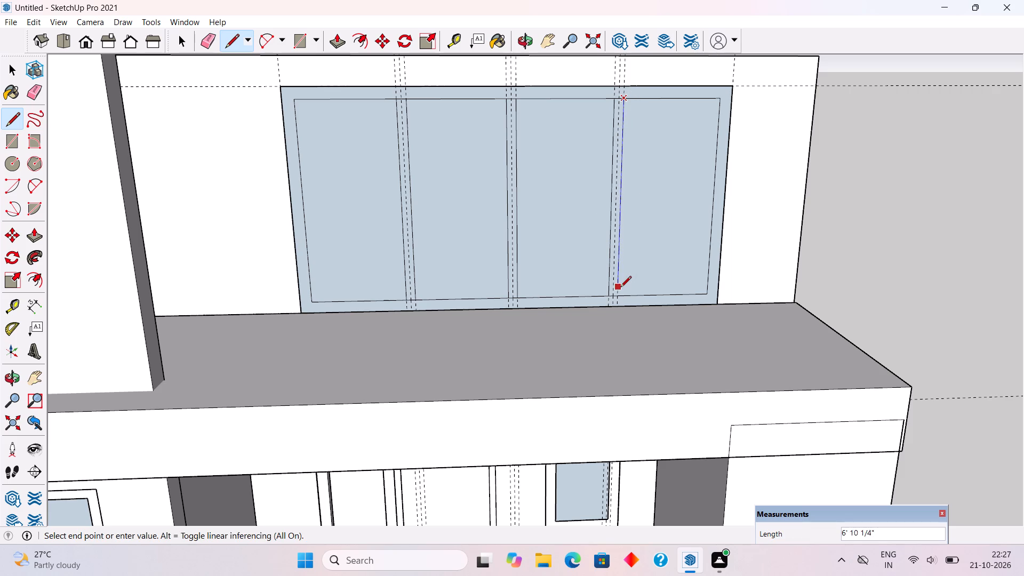
left_click(620, 294)
Erase the centre guides and the short inner-frame edge segments across the ends of the three mullions to join them with the frame.
key("e")
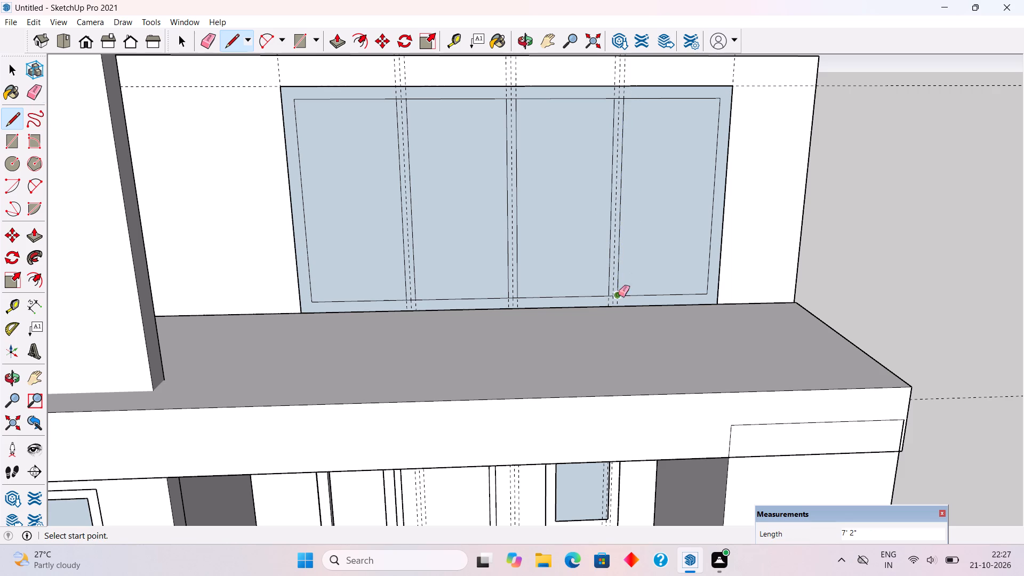
left_click(411, 298)
left_click(402, 99)
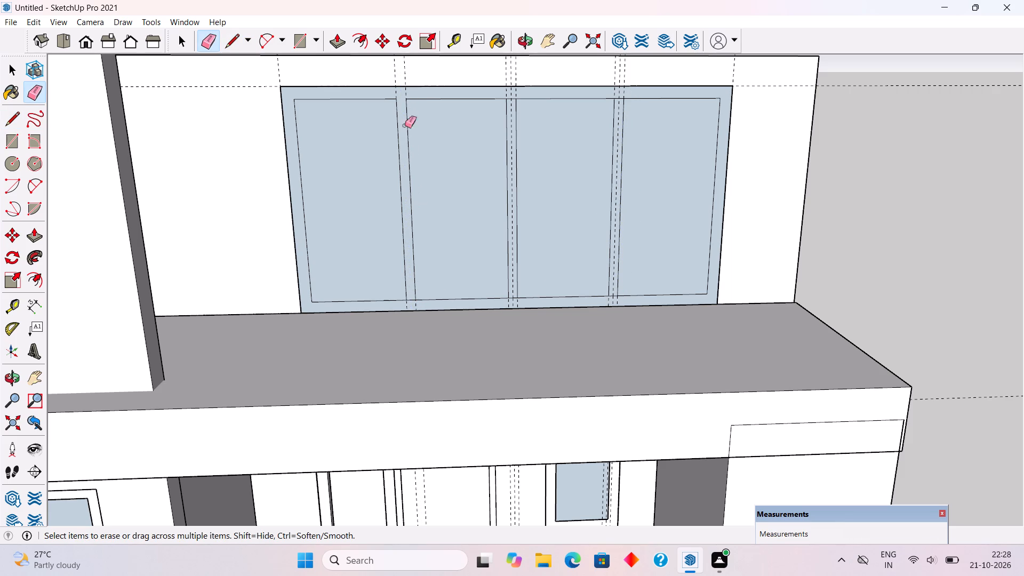
left_click(412, 299)
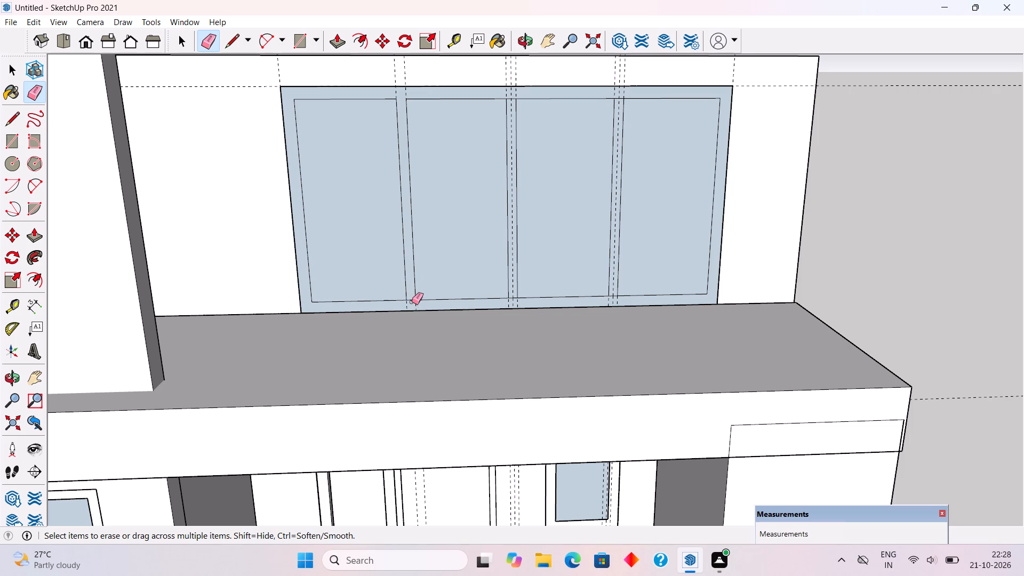
left_click(412, 301)
left_click(512, 98)
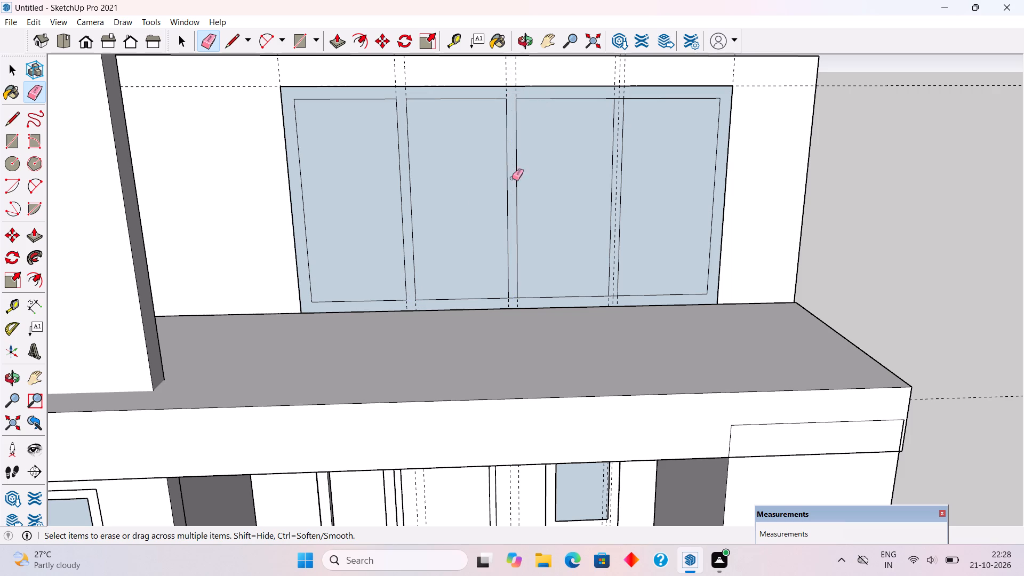
left_click(514, 298)
left_click(619, 99)
left_click(617, 295)
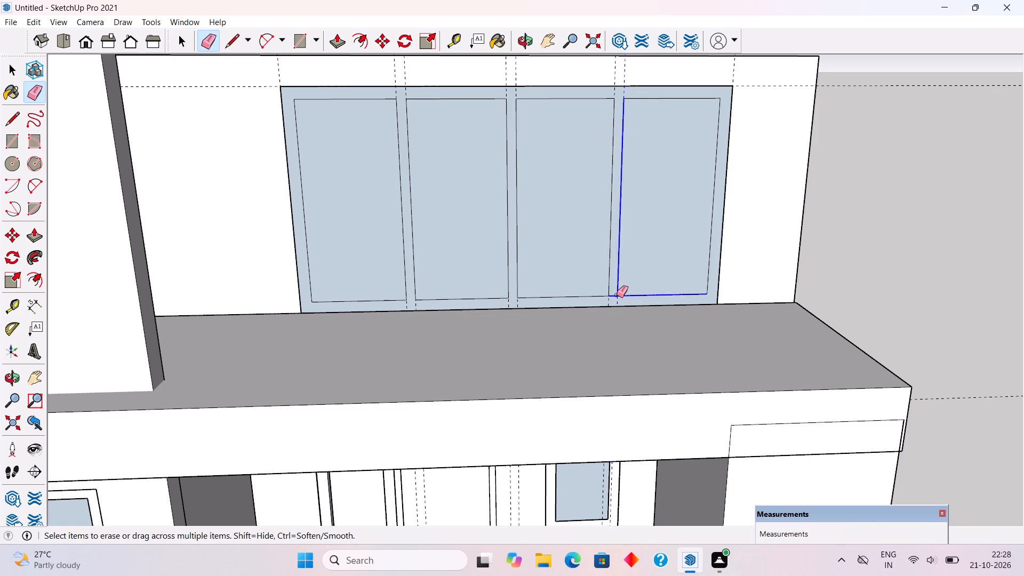
key("ctrl+z")
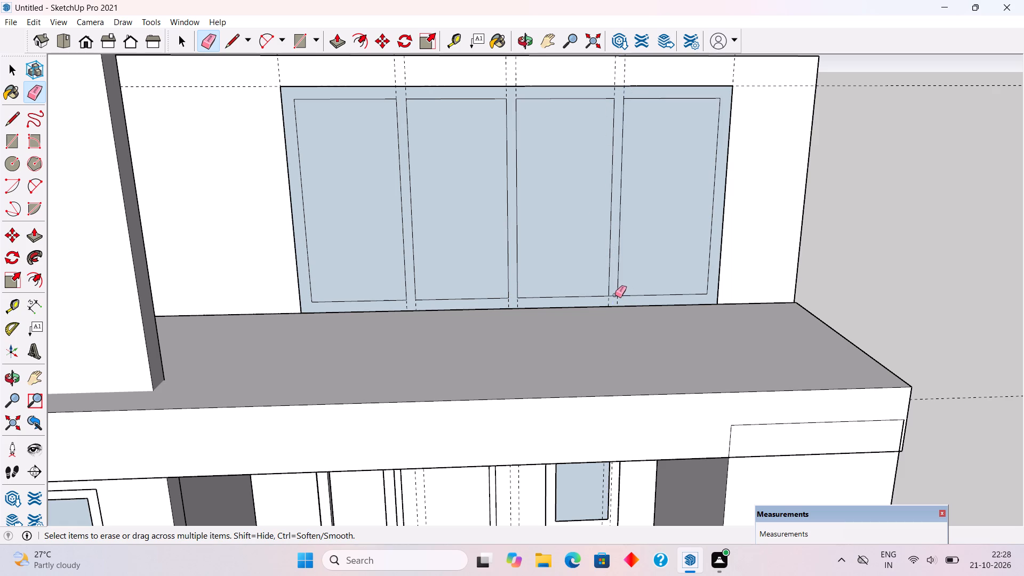
left_click(613, 295)
Delete the four pane faces between the mullions of the upper window so only the frame and mullion face remains.
key("space")
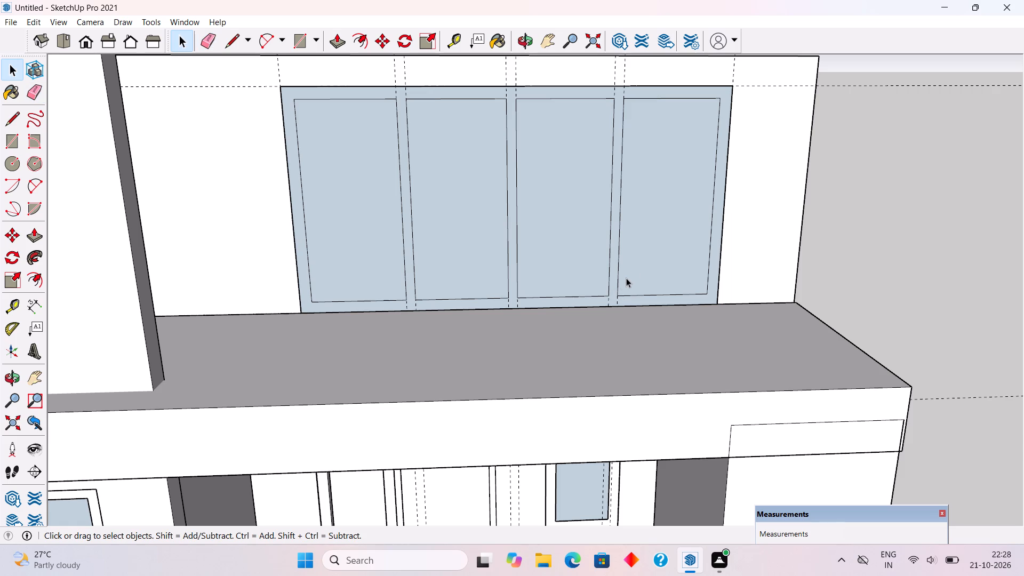
left_click(633, 269)
key("Delete")
key("Delete")
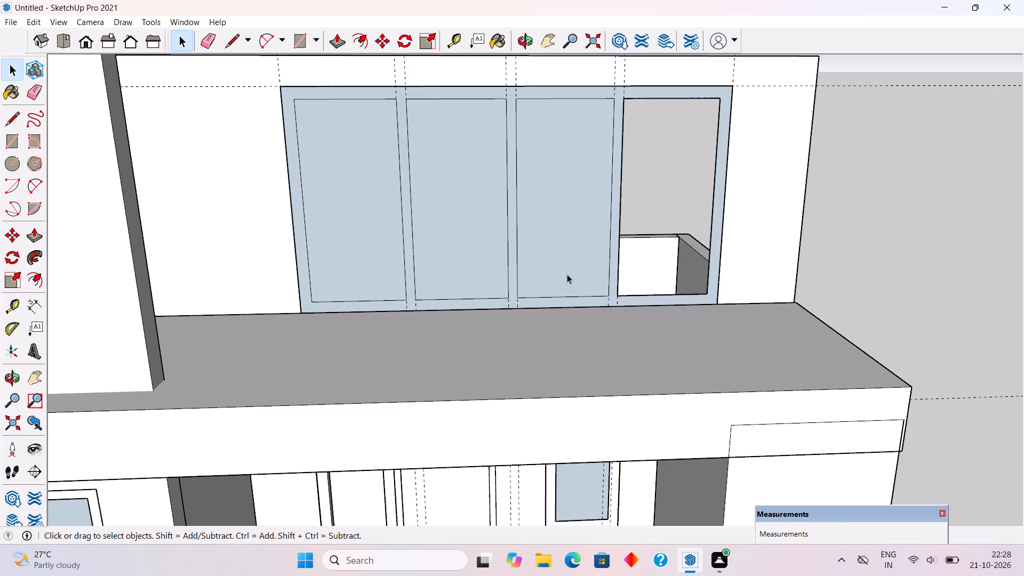
left_click(567, 274)
key("Delete")
left_click(506, 279)
key("Delete")
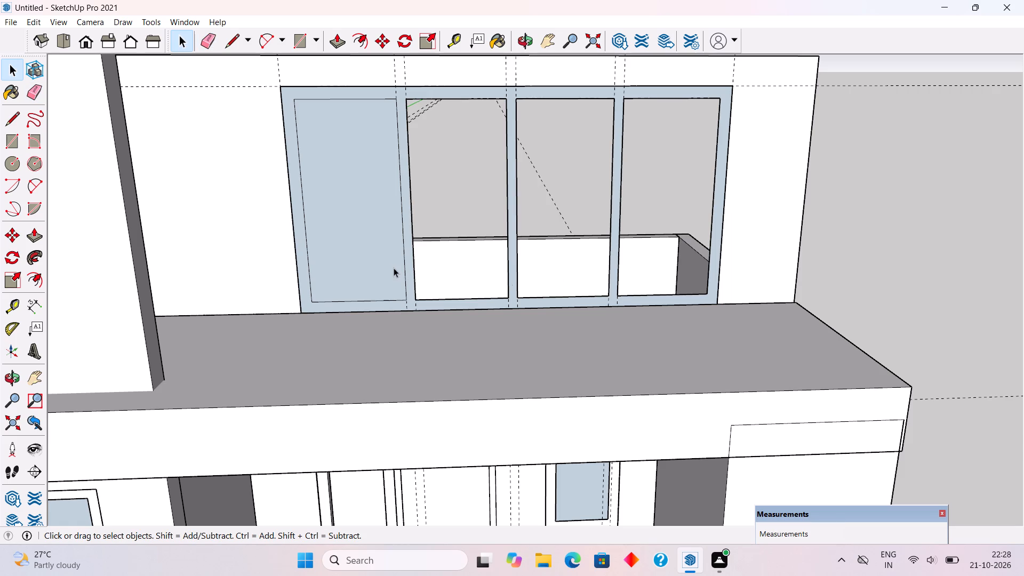
left_click(390, 268)
key("Delete")
Push/Pull the upper window's frame and mullion face outward 5" and make the whole frame a group.
key("p")
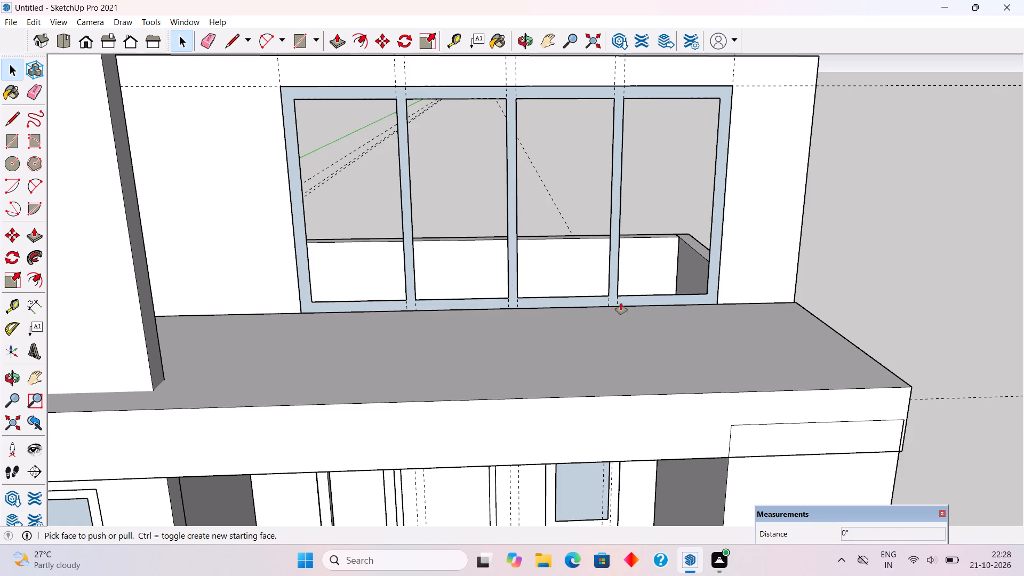
left_click(637, 300)
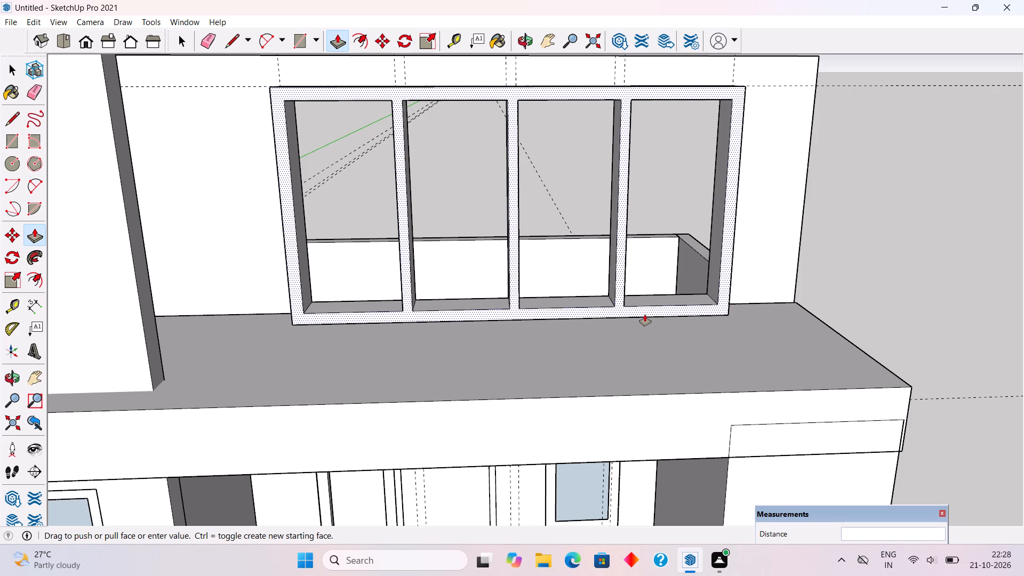
type("5\"")
key("Return")
key("space")
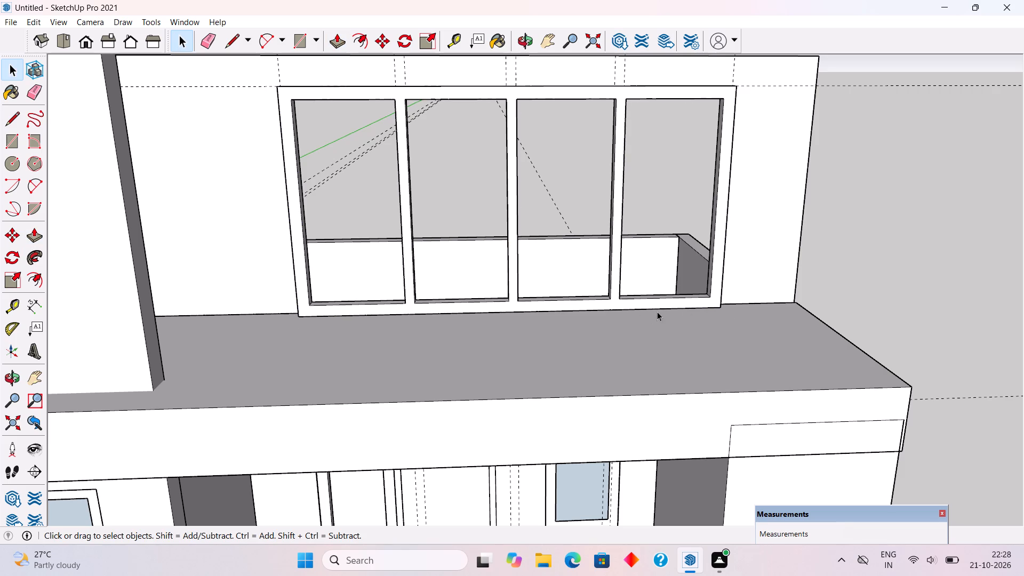
left_click(661, 301)
triple_click(661, 301)
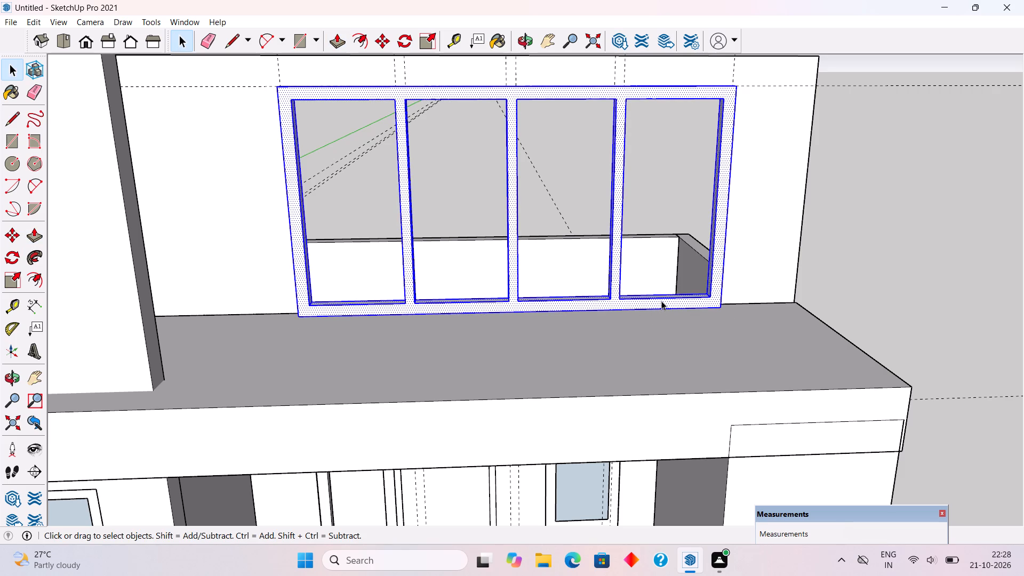
right_click(661, 301)
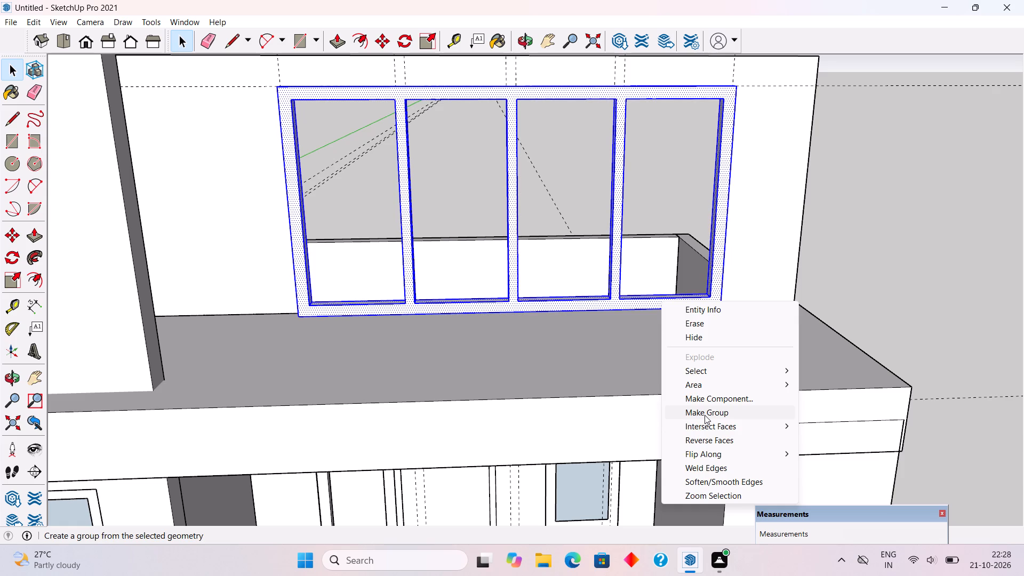
left_click(705, 415)
Move the frame group back until its front is flush with the wall face, and a further 1" into the wall.
middle_click_drag(644, 326, 786, 387)
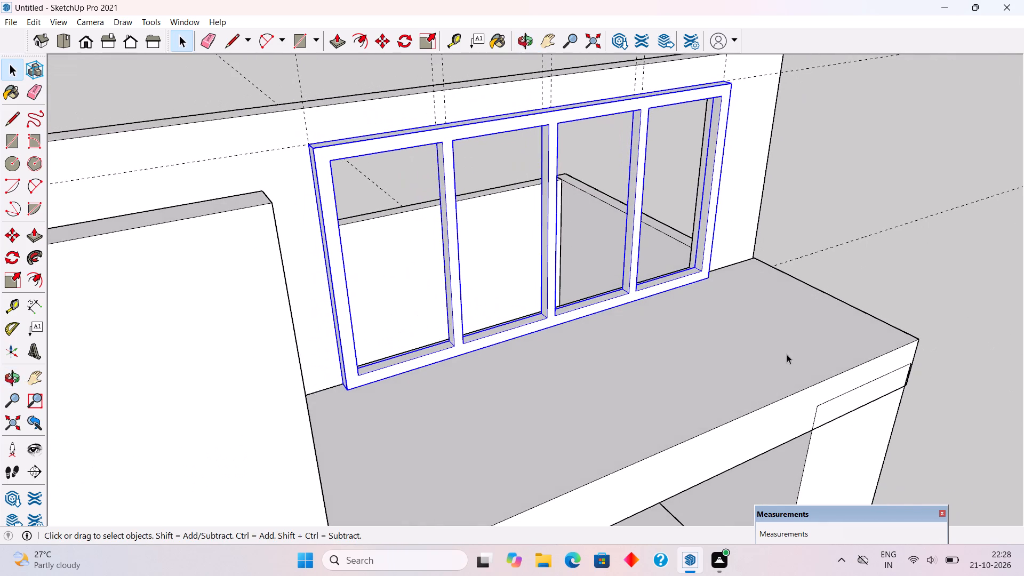
scroll(786, 337, "up", 3)
scroll(684, 182, "up", 3)
scroll(685, 300, "up", 4)
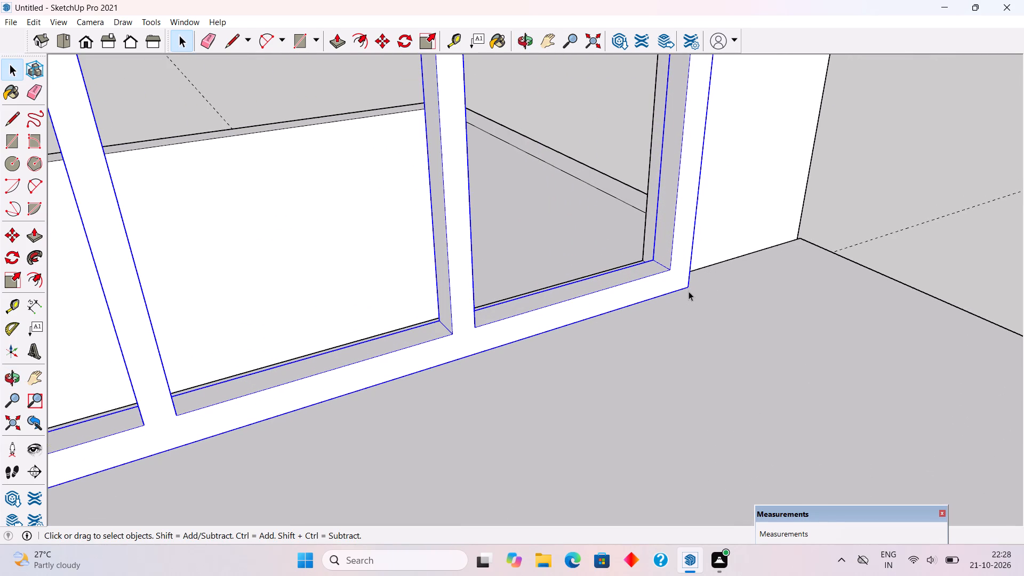
key("m")
left_click(689, 286)
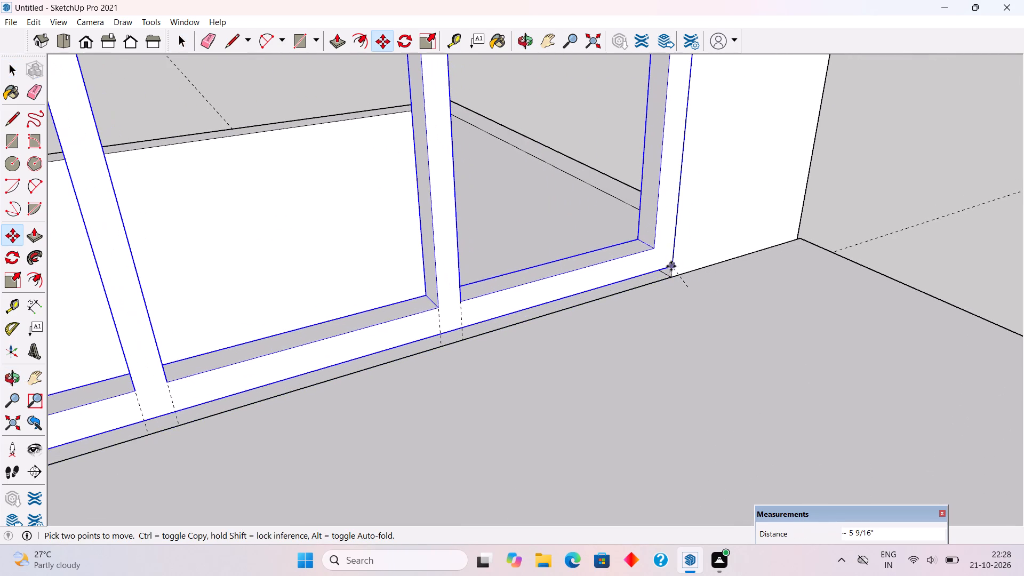
left_click(670, 272)
scroll(670, 272, "up", 5)
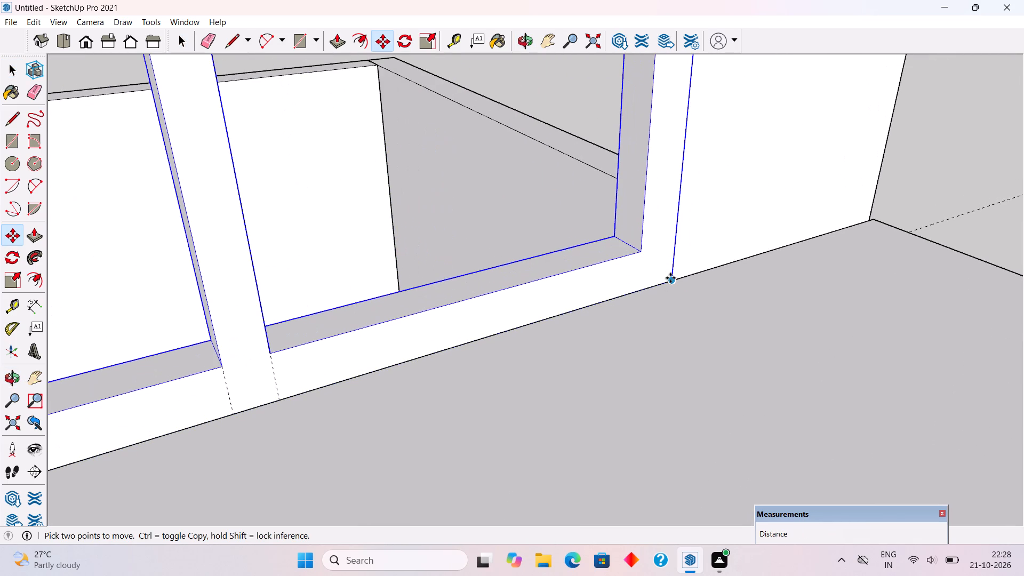
left_click(670, 278)
type("1\"")
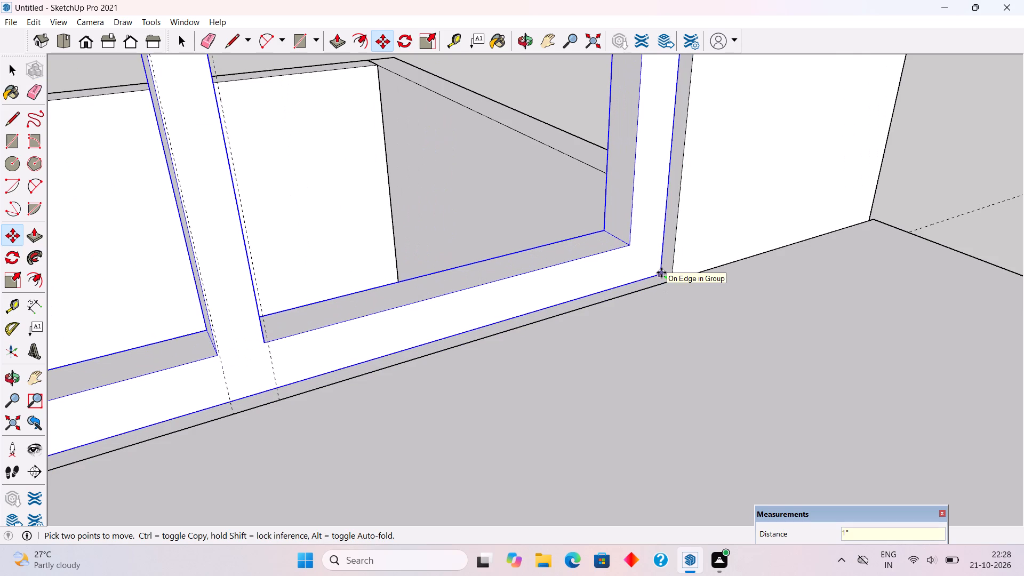
key("Return")
key("space")
scroll(661, 273, "down", 5)
left_click(588, 121)
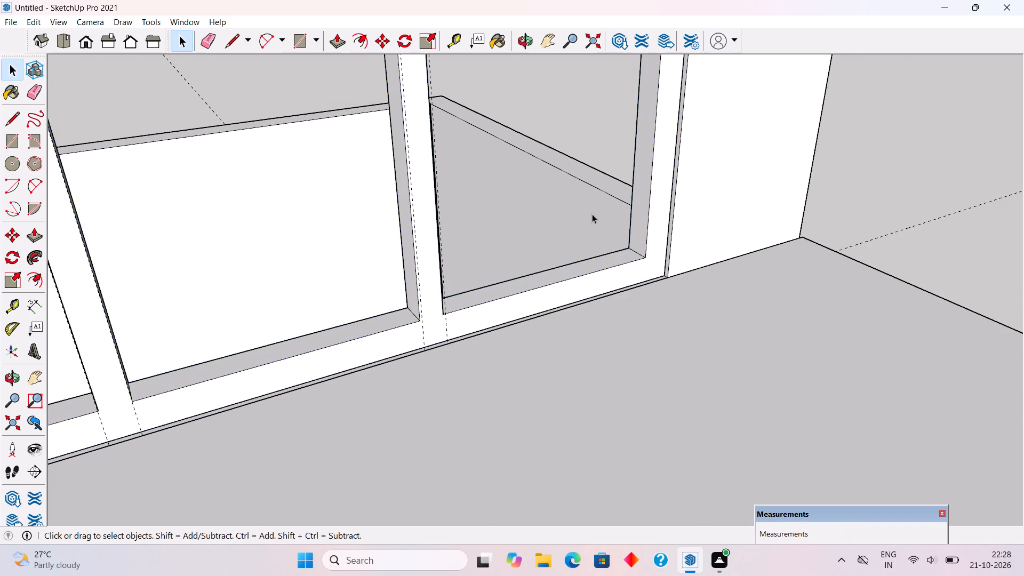
Draw a 3' 5" by 7' 2" rectangle in each of the upper window's four openings to form the glass panes.
scroll(596, 241, "down", 5)
scroll(605, 316, "down", 5)
middle_click_drag(587, 328, 503, 314)
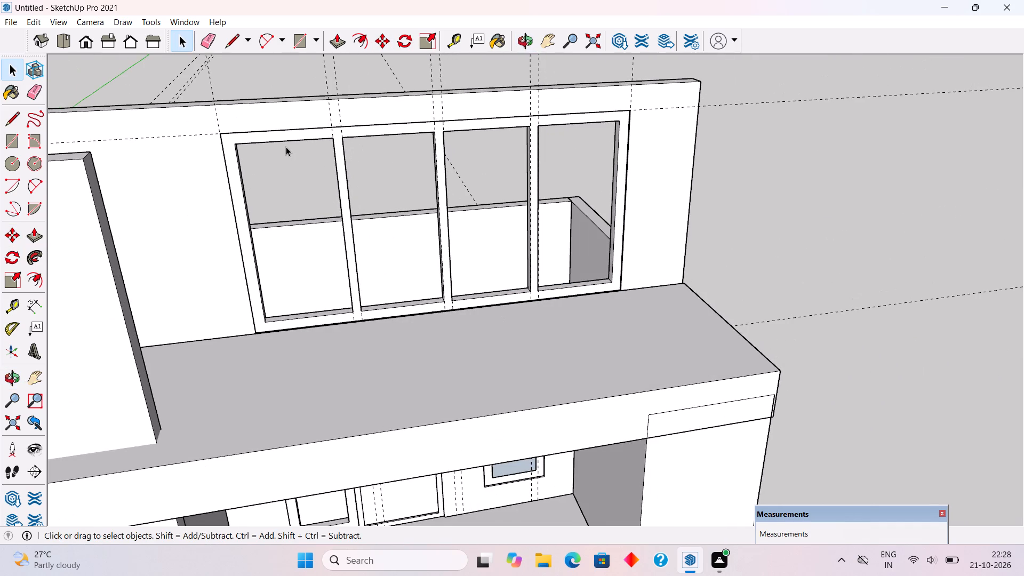
scroll(286, 147, "up", 3)
key("r")
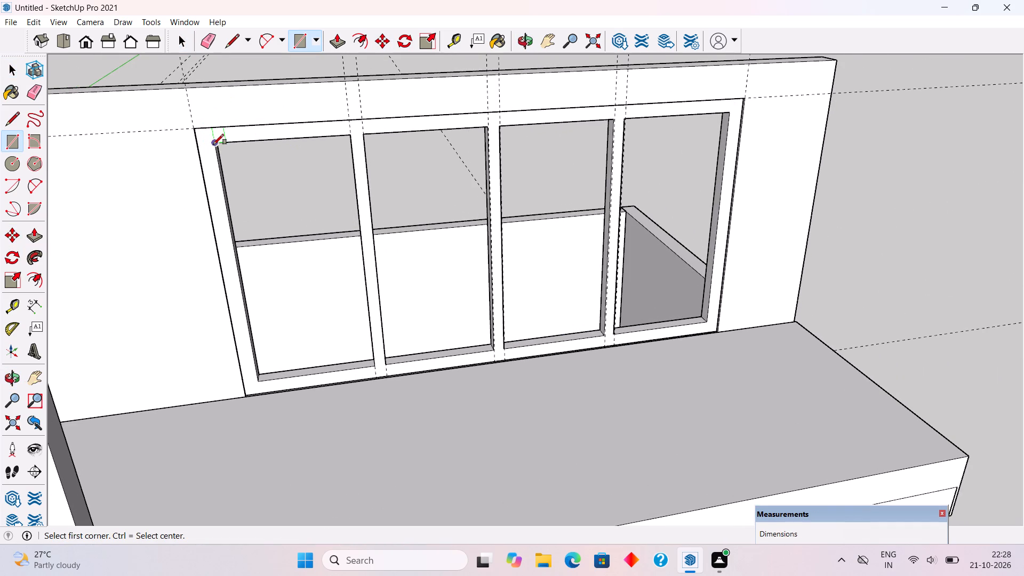
left_click_drag(213, 144, 219, 149)
left_click(372, 365)
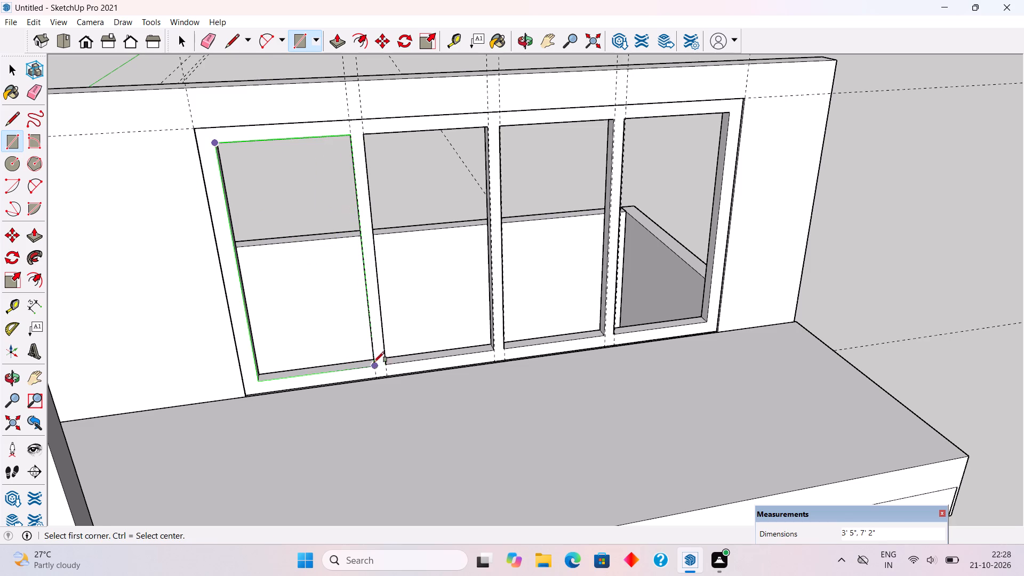
left_click(369, 136)
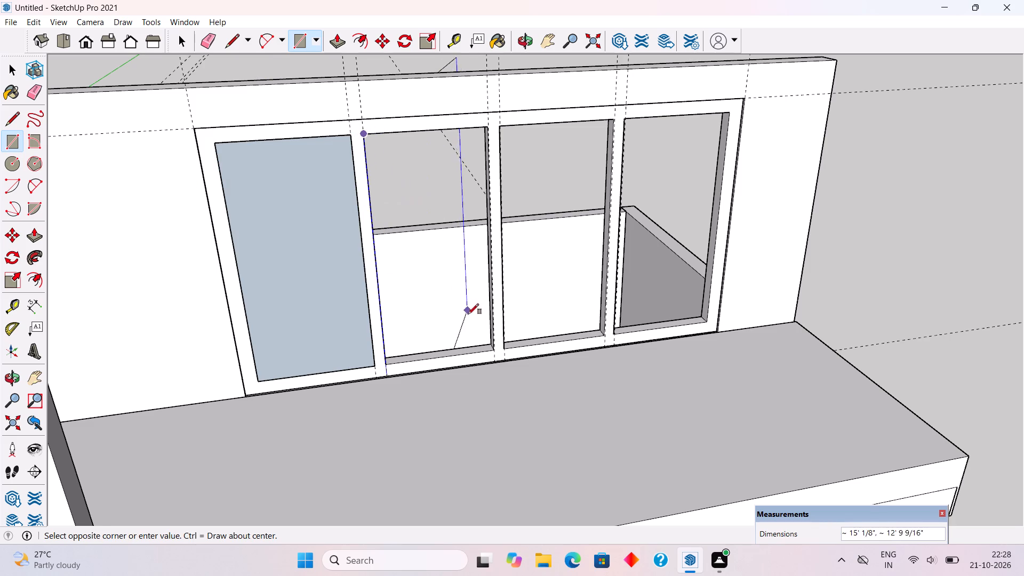
left_click(492, 346)
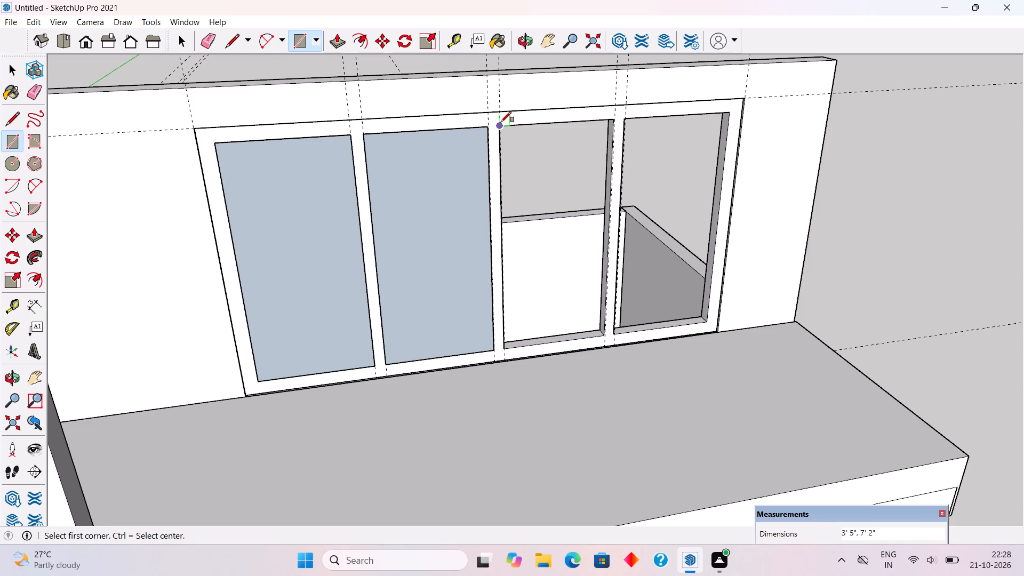
left_click(501, 122)
left_click(604, 337)
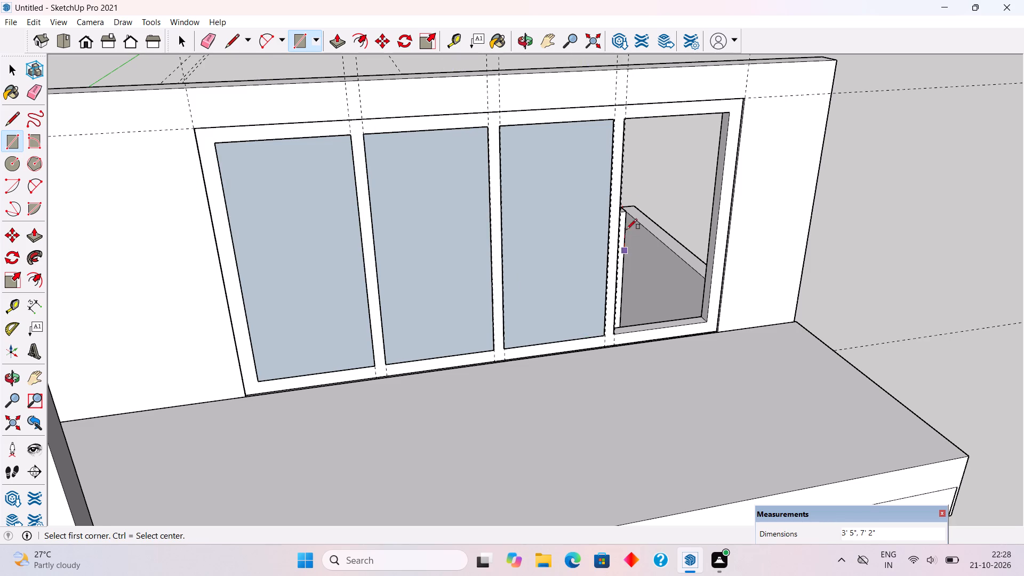
left_click(623, 119)
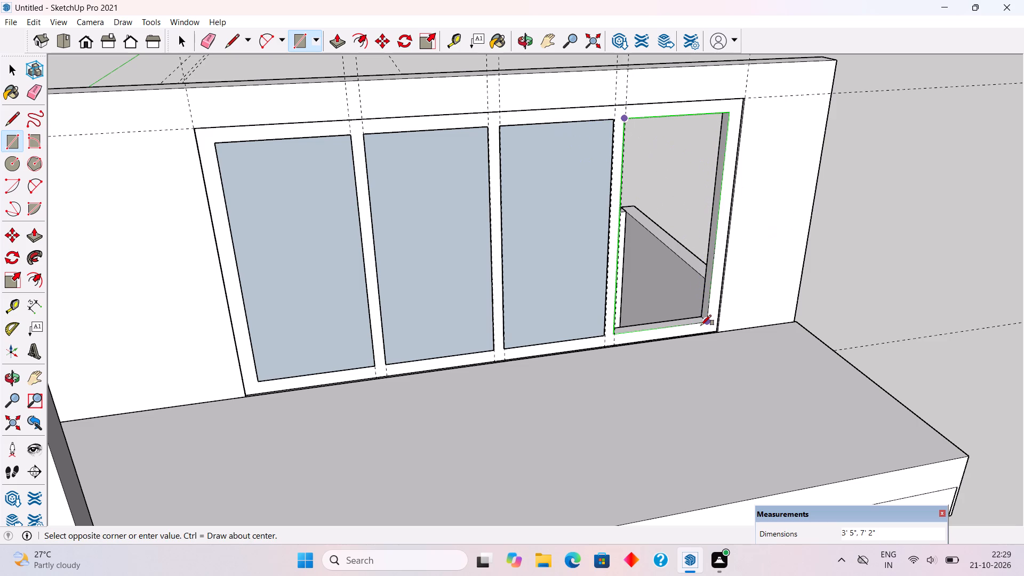
left_click(701, 325)
Make each of the upper window's four glass panes a separate group.
key("space")
triple_click(676, 266)
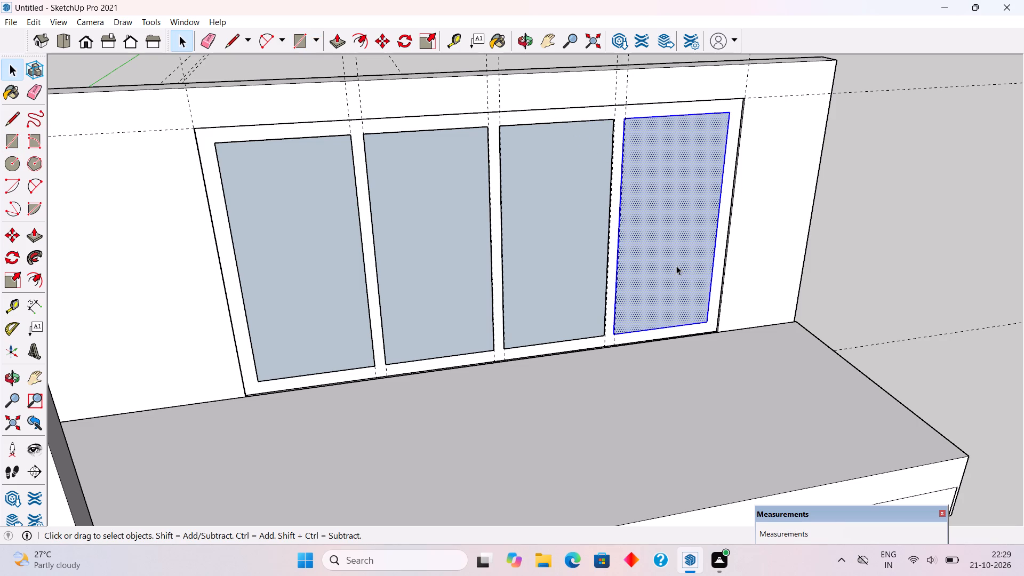
right_click(672, 262)
left_click(705, 377)
double_click(607, 303)
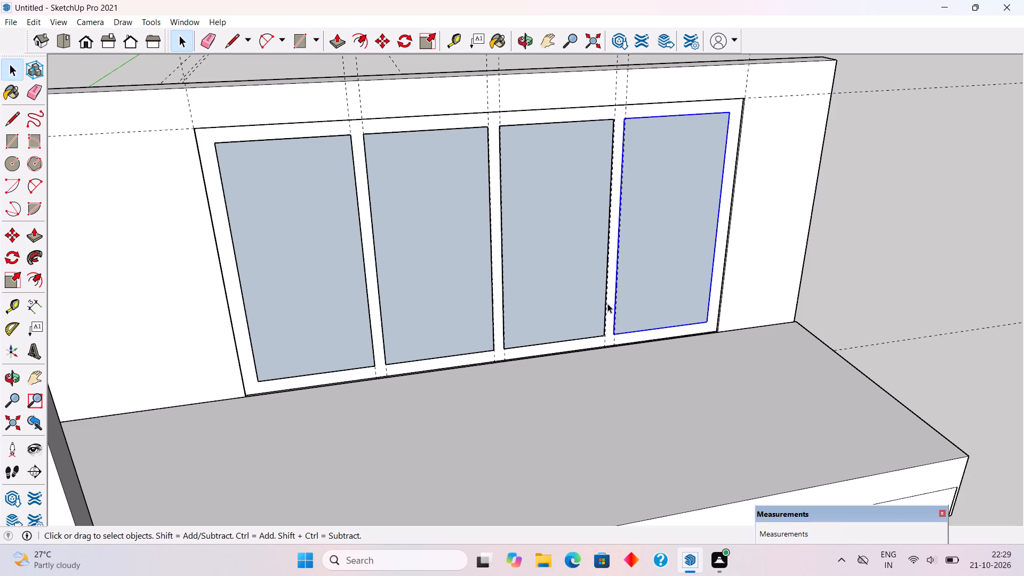
triple_click(584, 293)
right_click(584, 293)
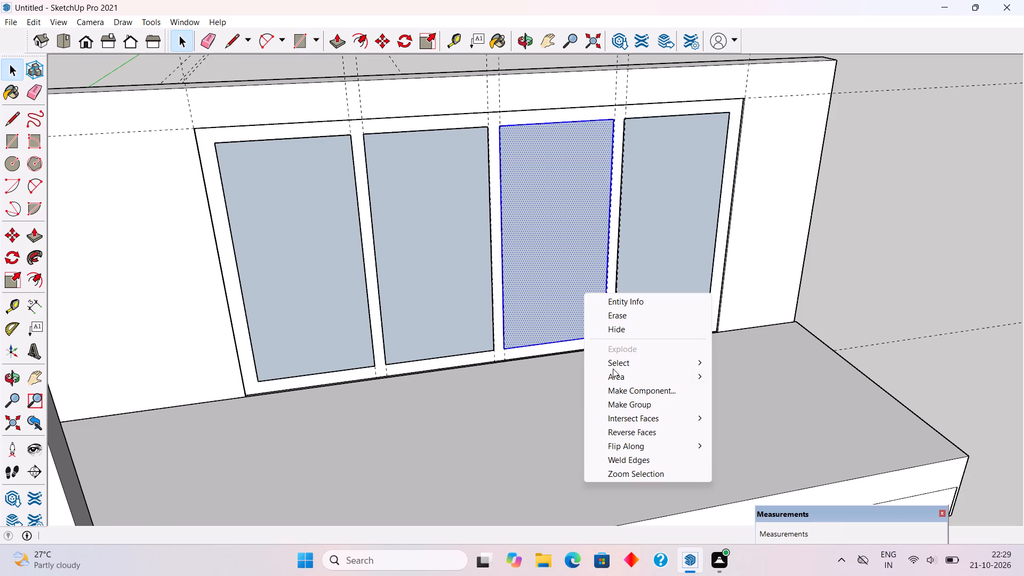
left_click(623, 411)
triple_click(470, 273)
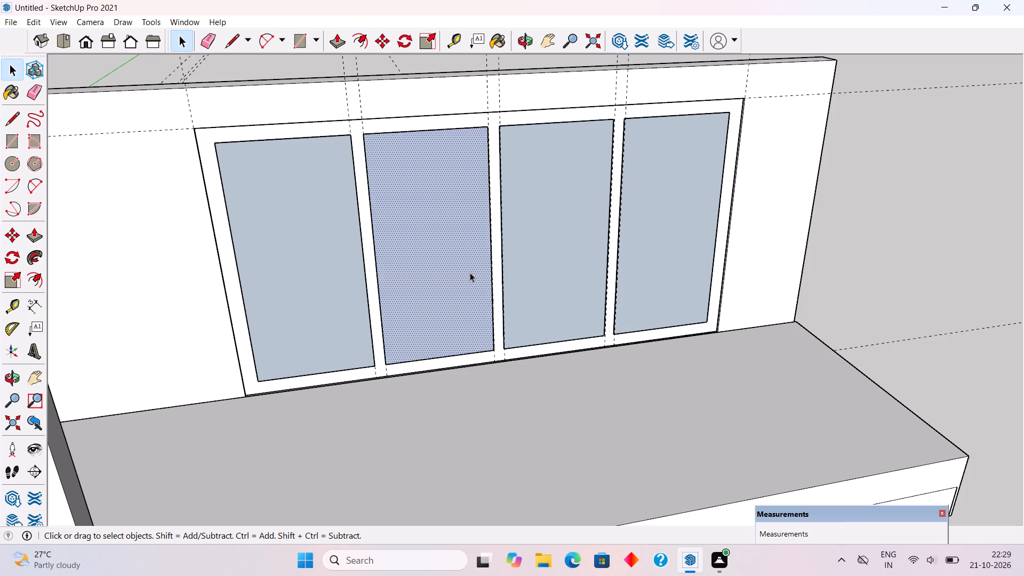
right_click(470, 273)
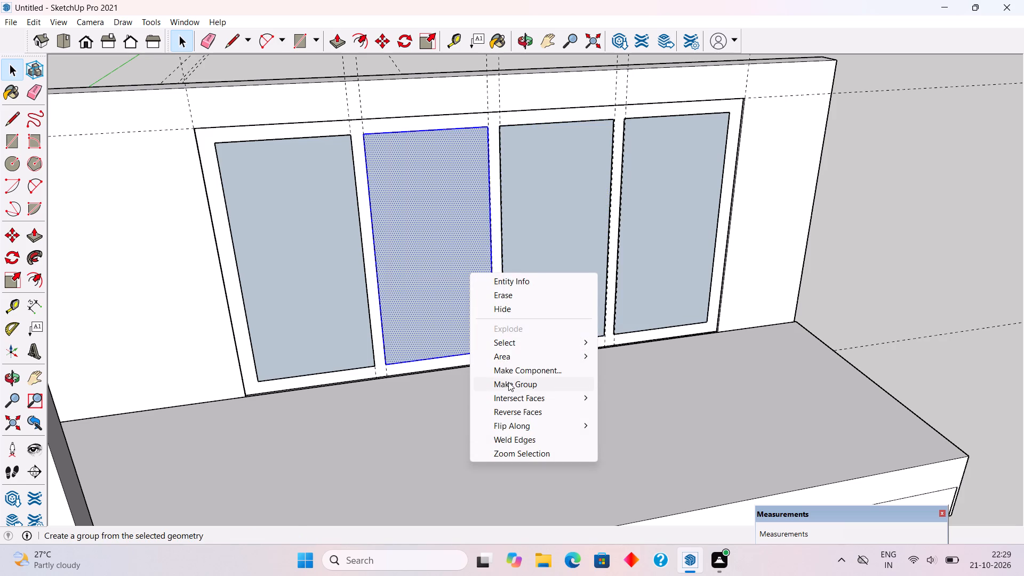
left_click(508, 382)
triple_click(342, 305)
right_click(342, 305)
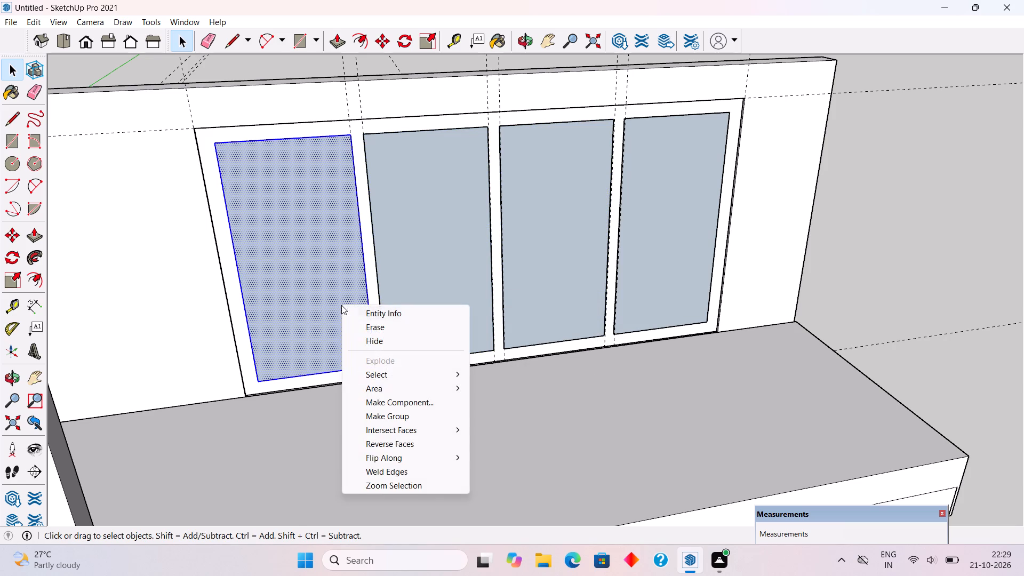
left_click(385, 417)
scroll(385, 417, "down", 5)
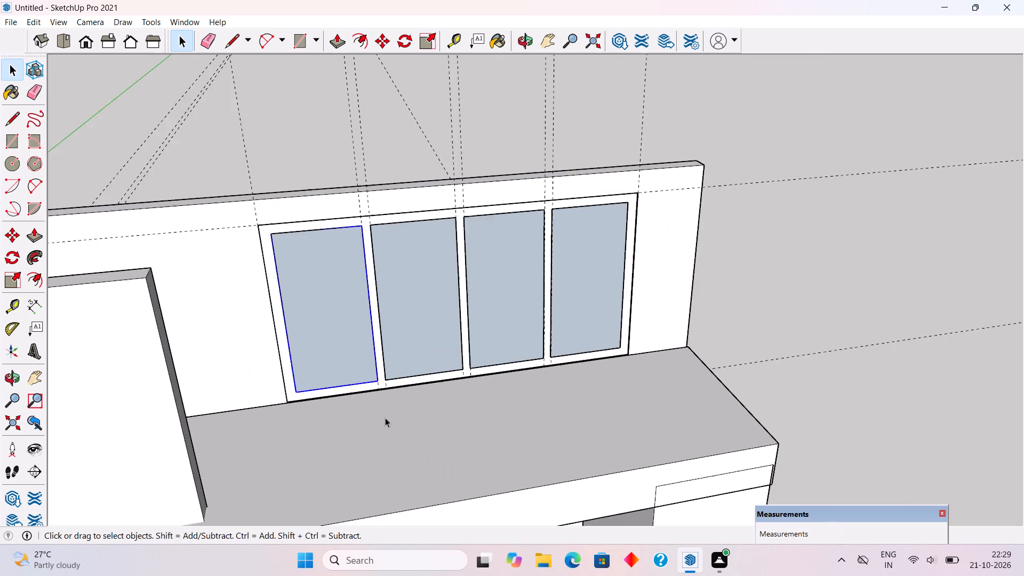
scroll(385, 418, "down", 6)
left_click(695, 332)
Place a guide 21' 1" from the terrace's outer side edge, in line with the projecting wall's end, and another 9" beyond it.
middle_click_drag(638, 449, 564, 337)
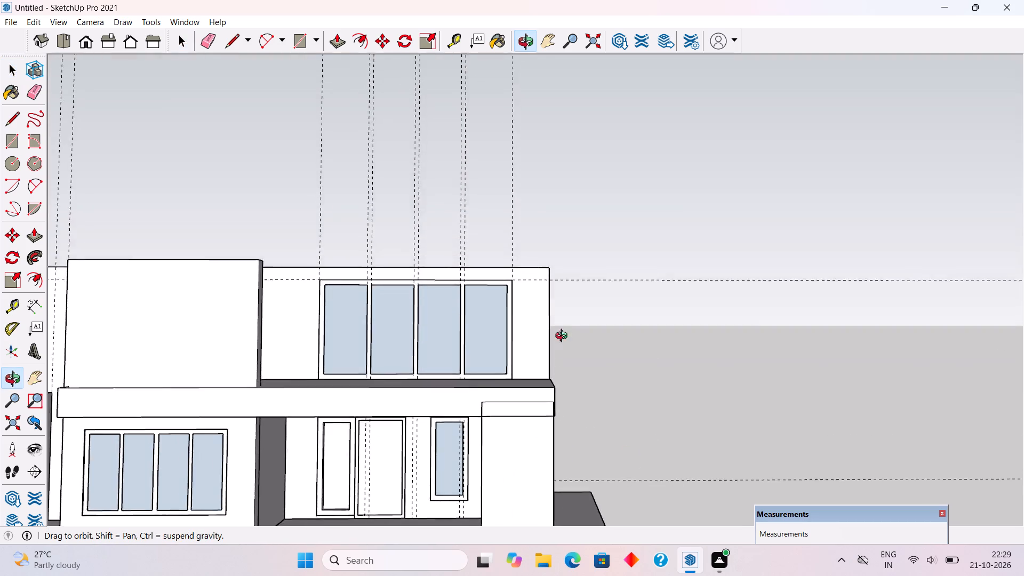
middle_click_drag(564, 337, 465, 424)
scroll(264, 358, "up", 7)
middle_click_drag(317, 386, 285, 414)
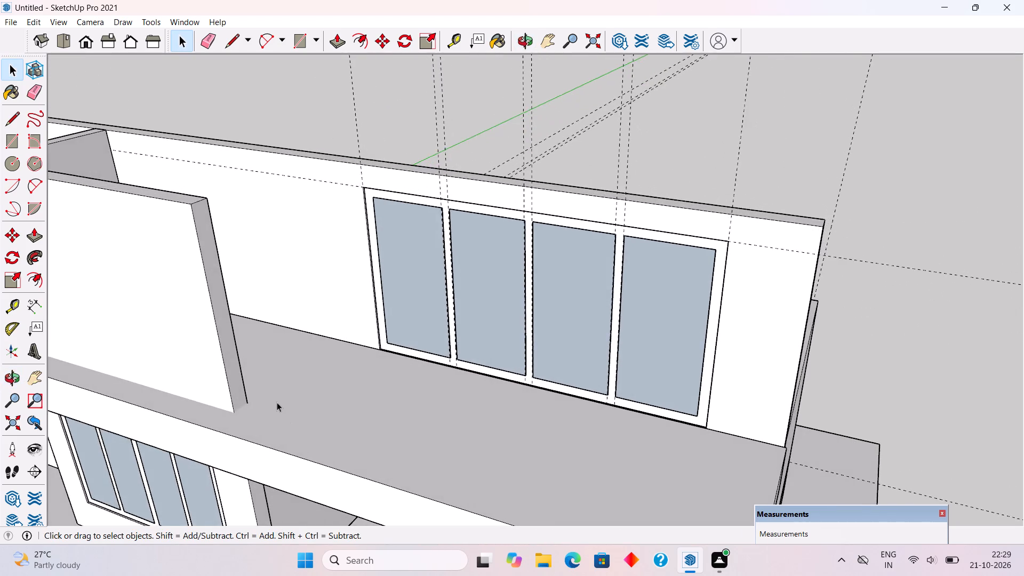
scroll(277, 402, "up", 3)
key("t")
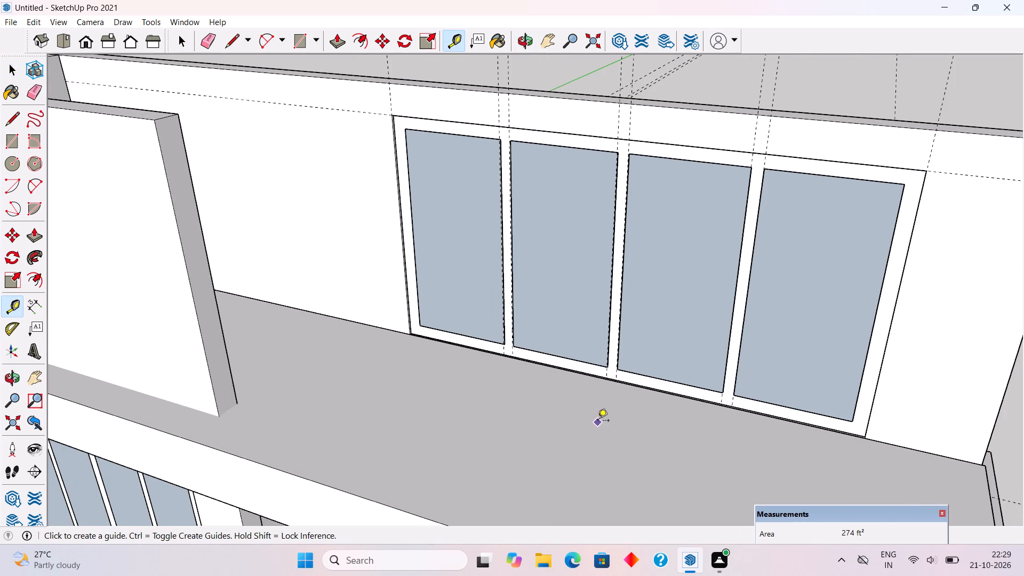
scroll(598, 421, "down", 3)
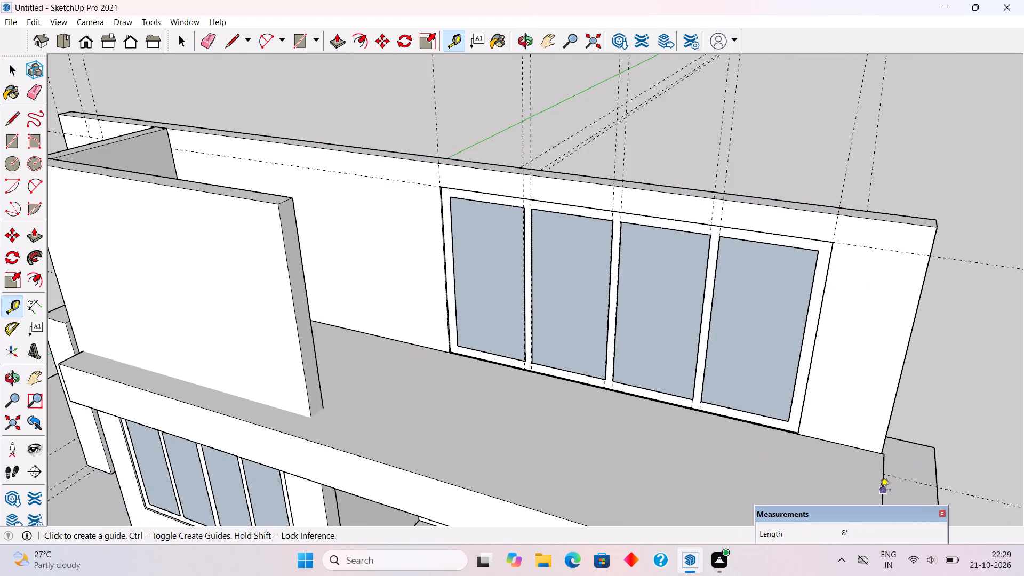
left_click(879, 491)
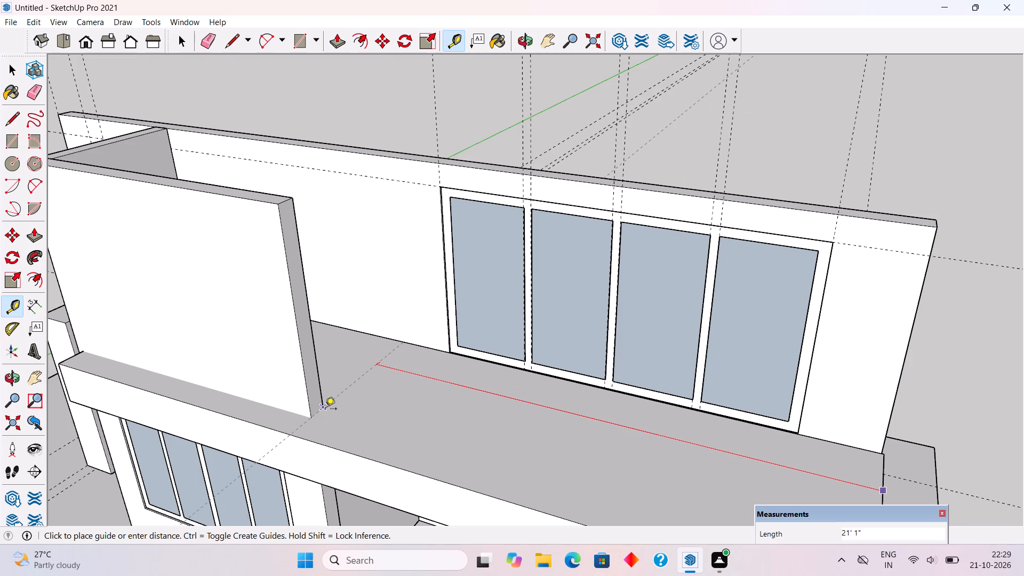
left_click(325, 410)
left_click(338, 389)
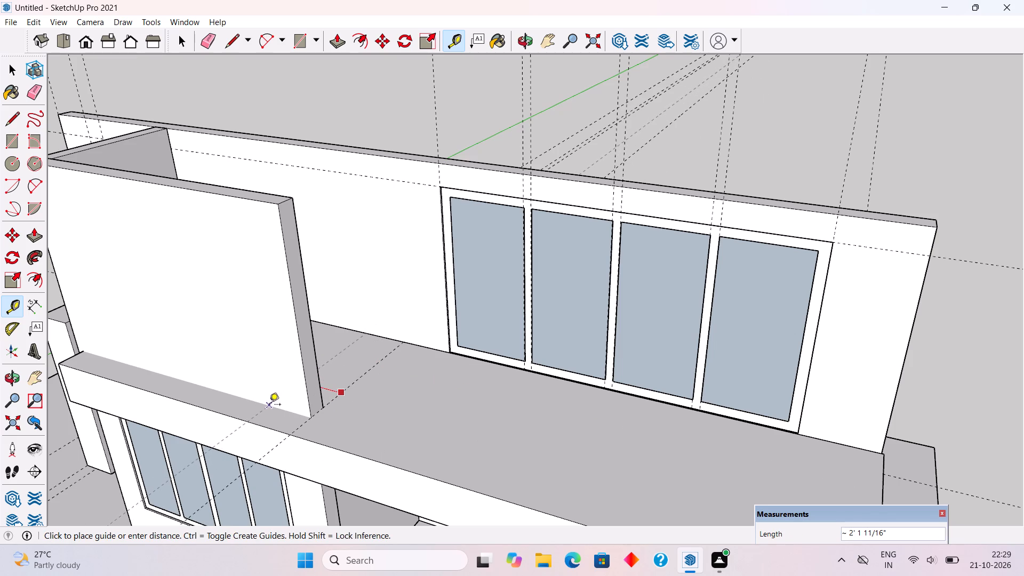
type("9\"")
key("Return")
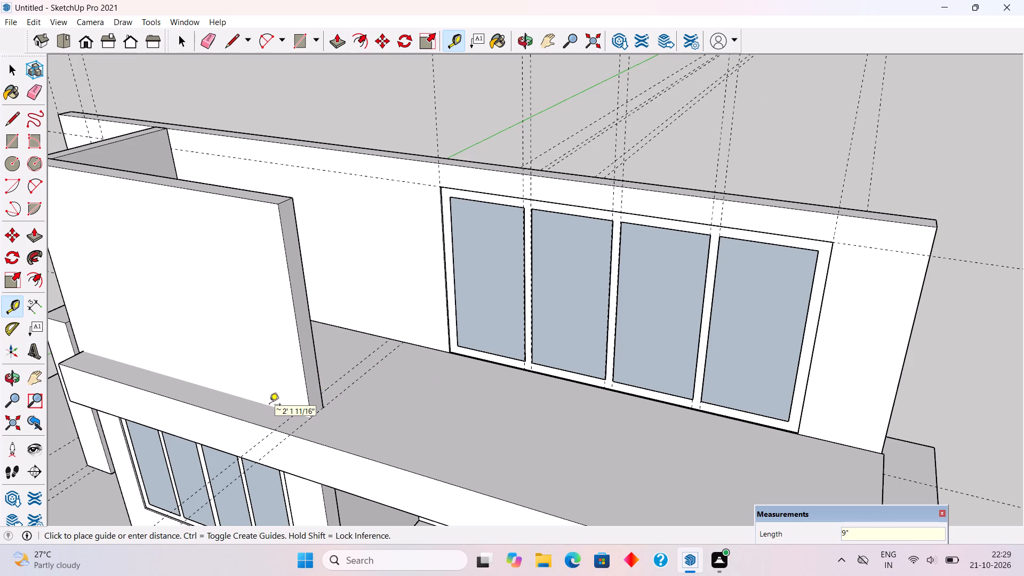
Draw a 9" by 6' rectangle between the terrace guides, joining the long wall to the projecting wall's end, and pull it up to the projecting wall's top.
key("r")
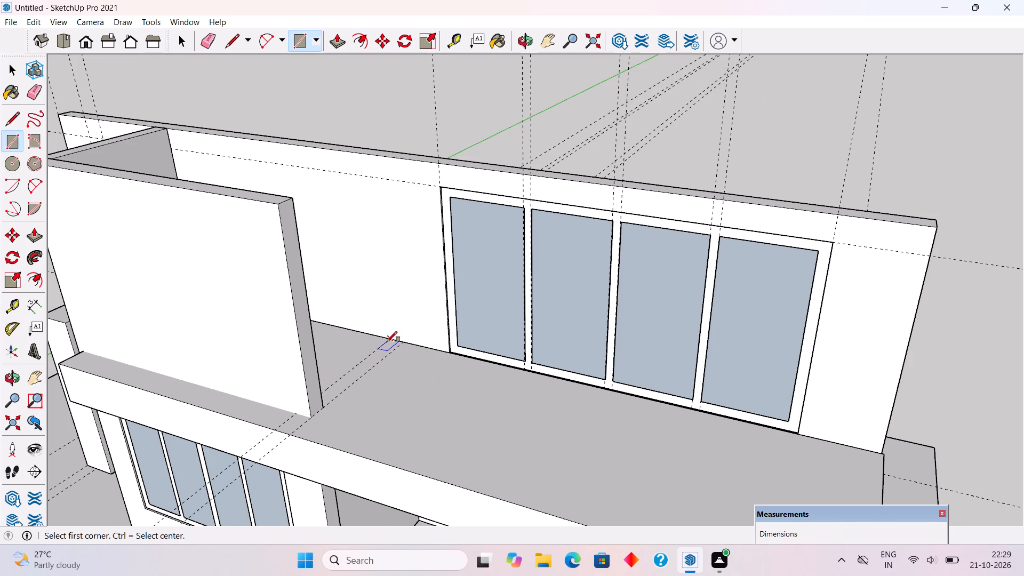
left_click(388, 341)
left_click(322, 409)
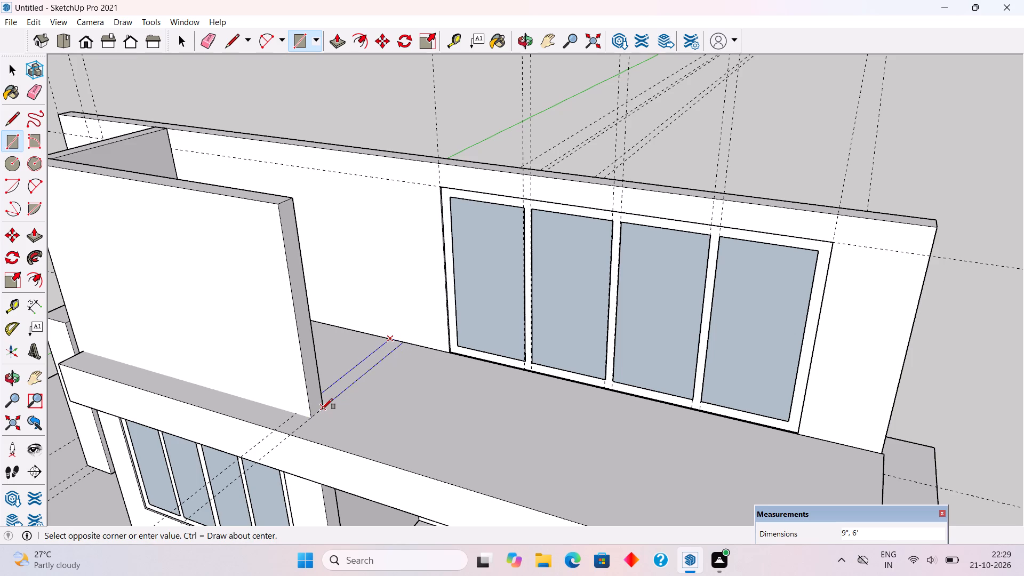
key("p")
left_click(329, 394)
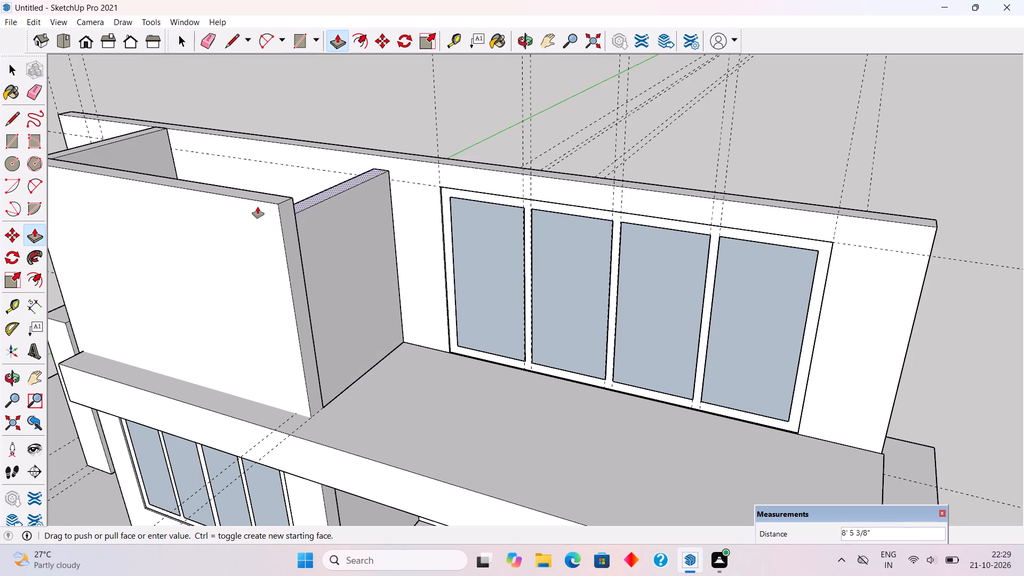
left_click(259, 200)
Make the new 9" thick side wall on the terrace a separate group.
key("space")
triple_click(368, 226)
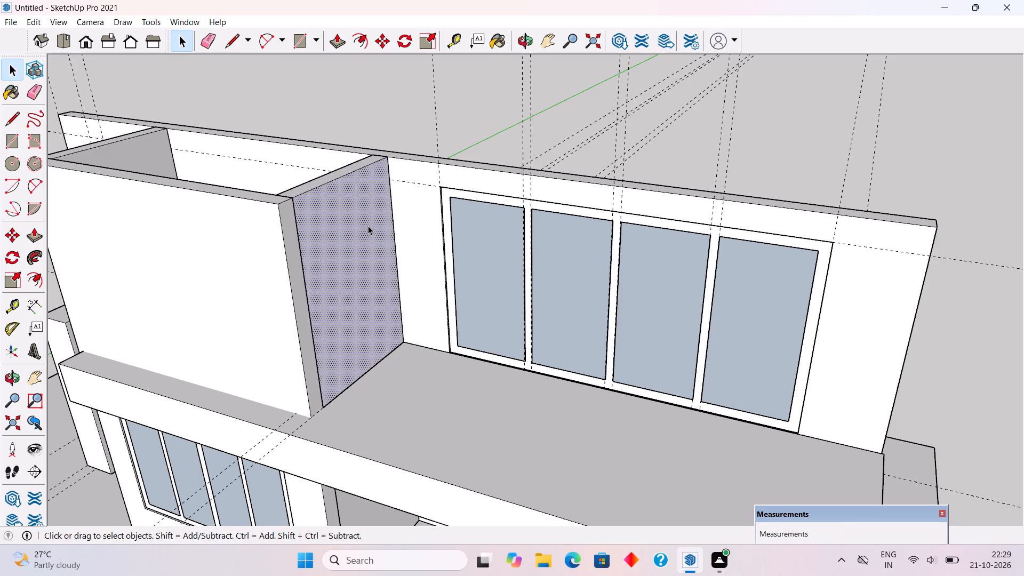
right_click(368, 226)
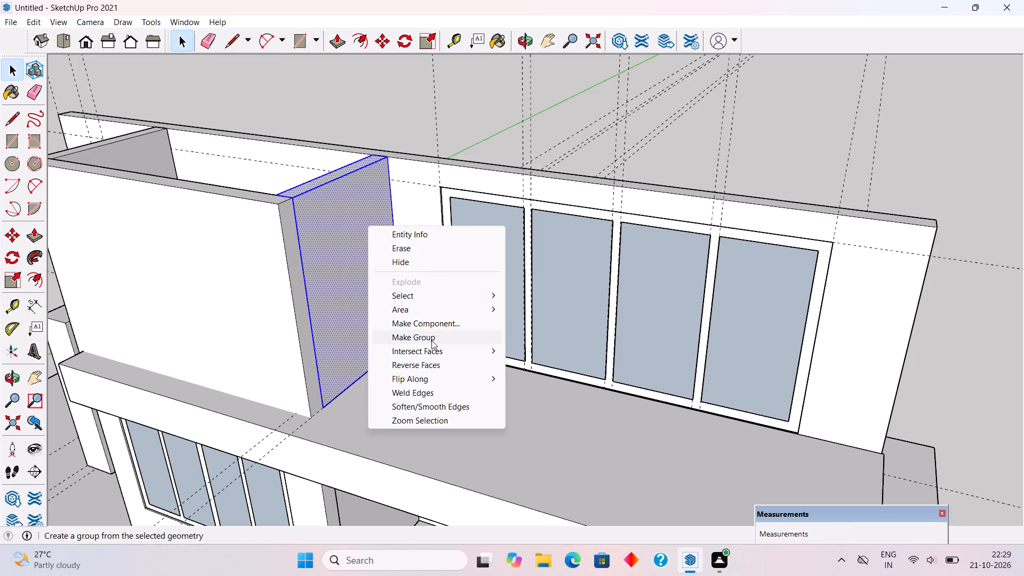
left_click(431, 340)
scroll(436, 319, "down", 5)
left_click(363, 157)
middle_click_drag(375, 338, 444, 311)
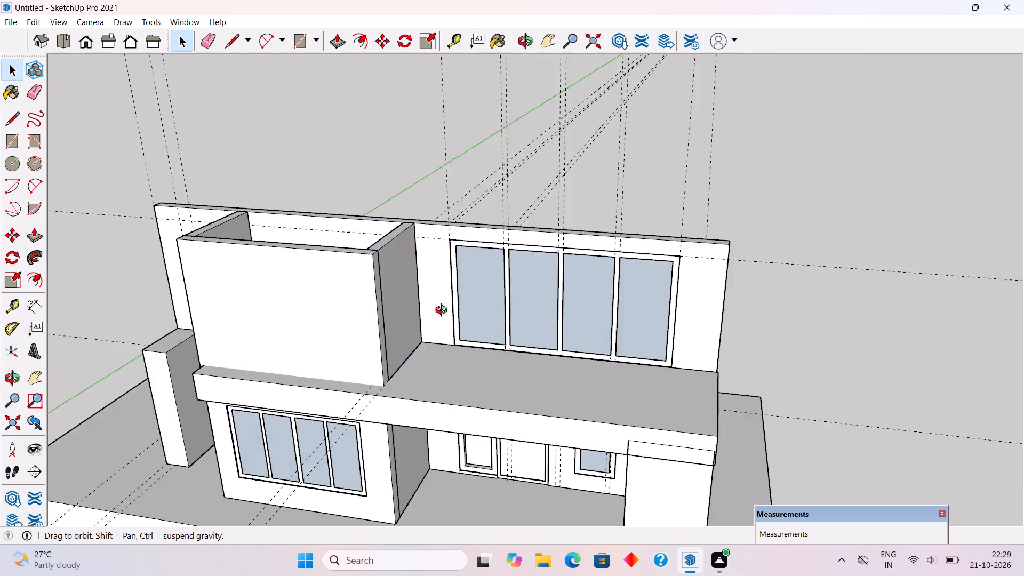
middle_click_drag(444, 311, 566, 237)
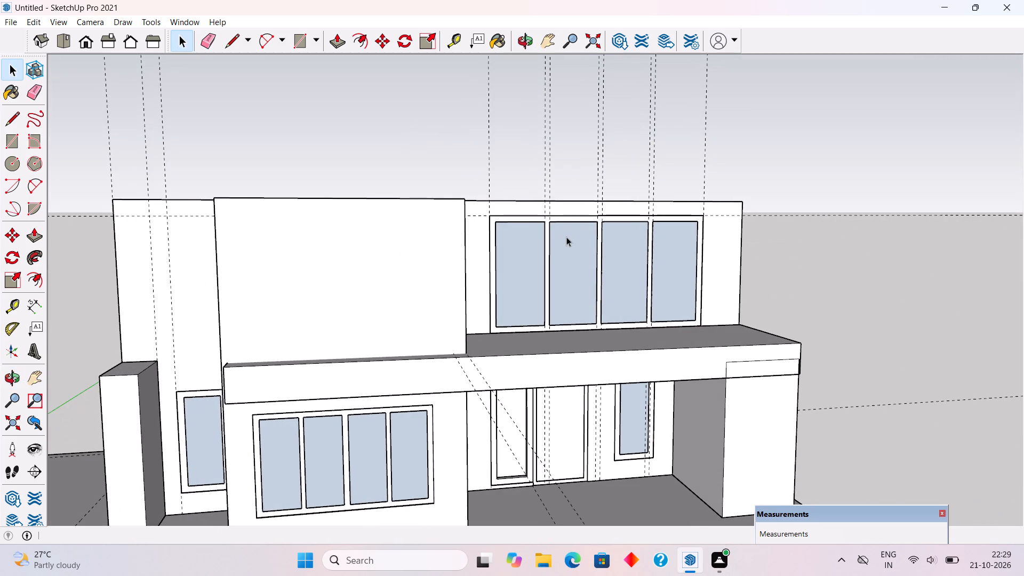
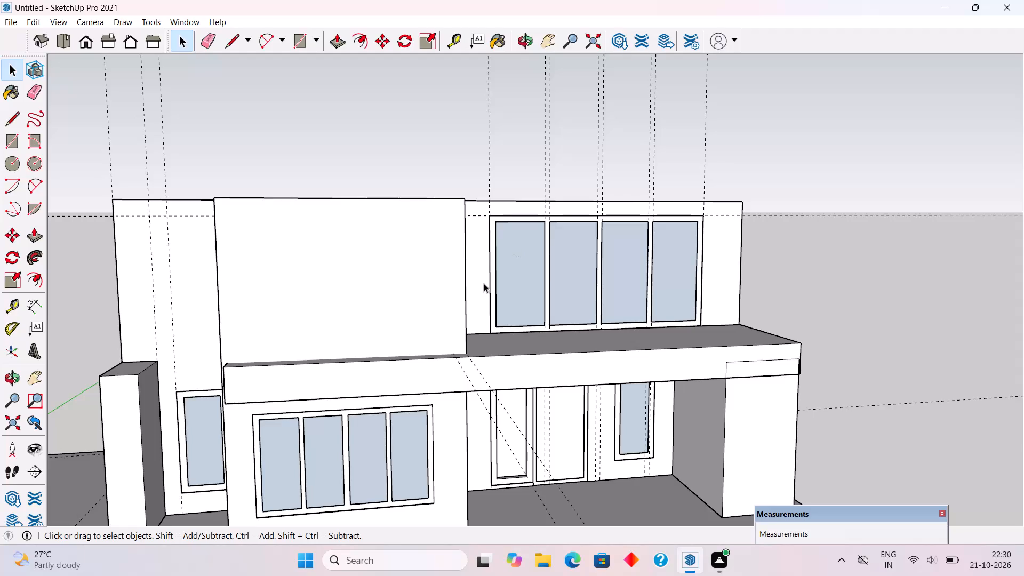
Place vertical guides along both side edges of the front block's ground-floor four-pane window, extending up the blank upper wall.
key("t")
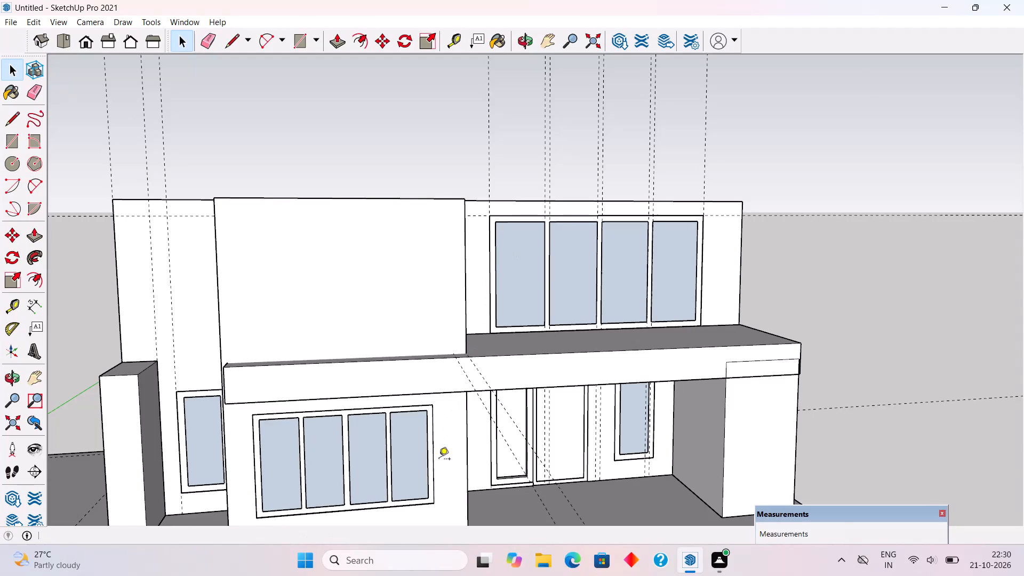
double_click(433, 461)
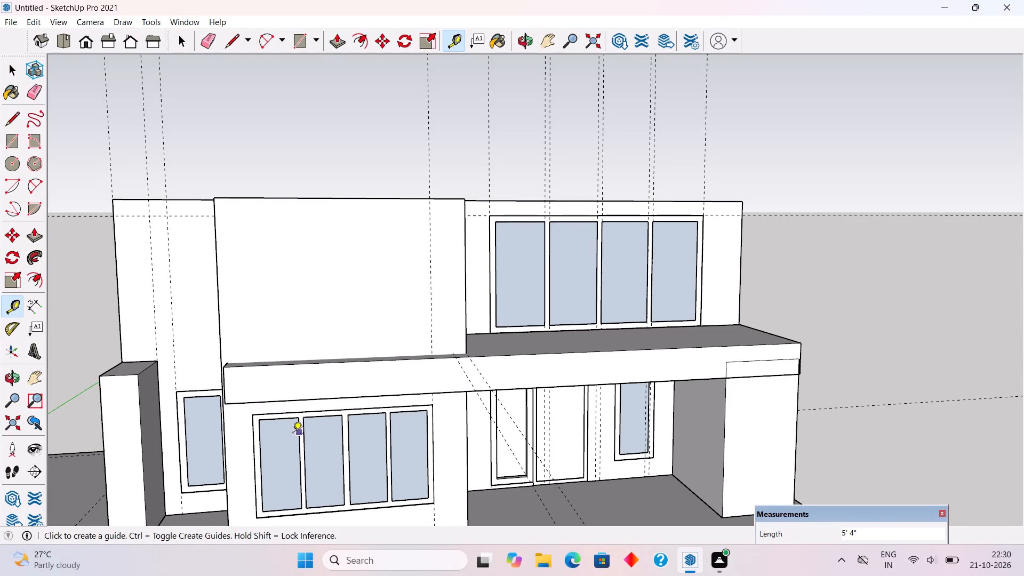
double_click(251, 452)
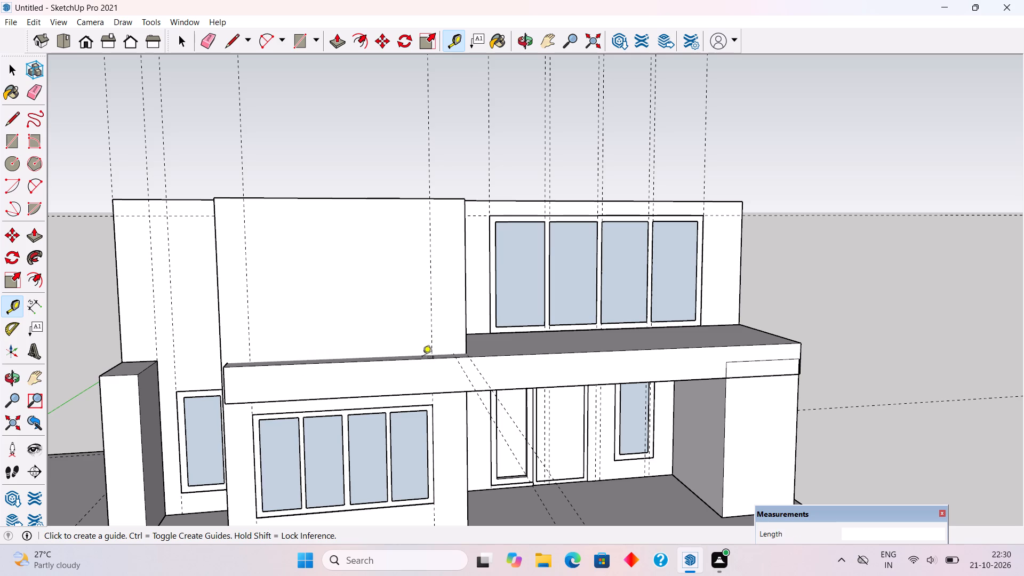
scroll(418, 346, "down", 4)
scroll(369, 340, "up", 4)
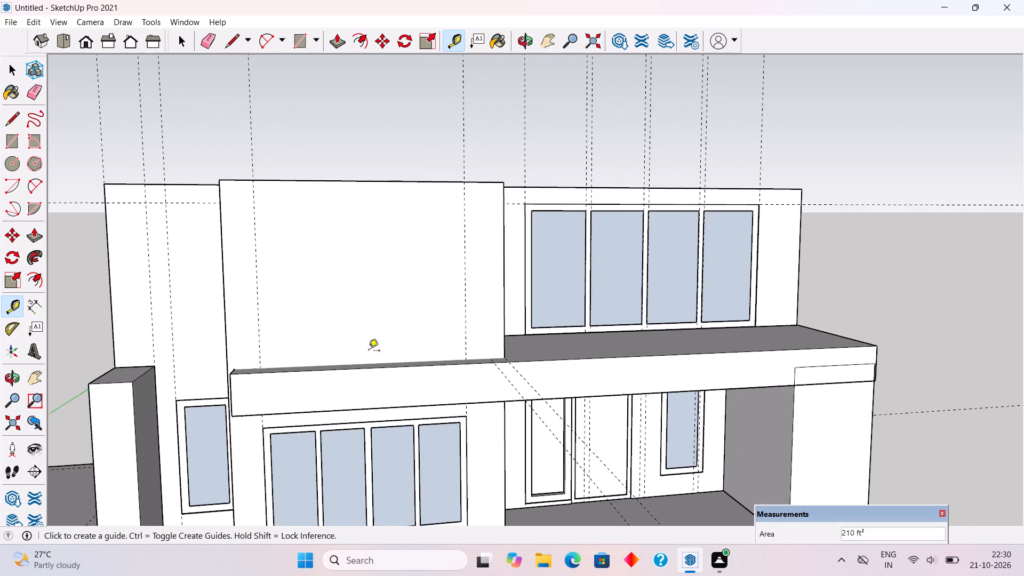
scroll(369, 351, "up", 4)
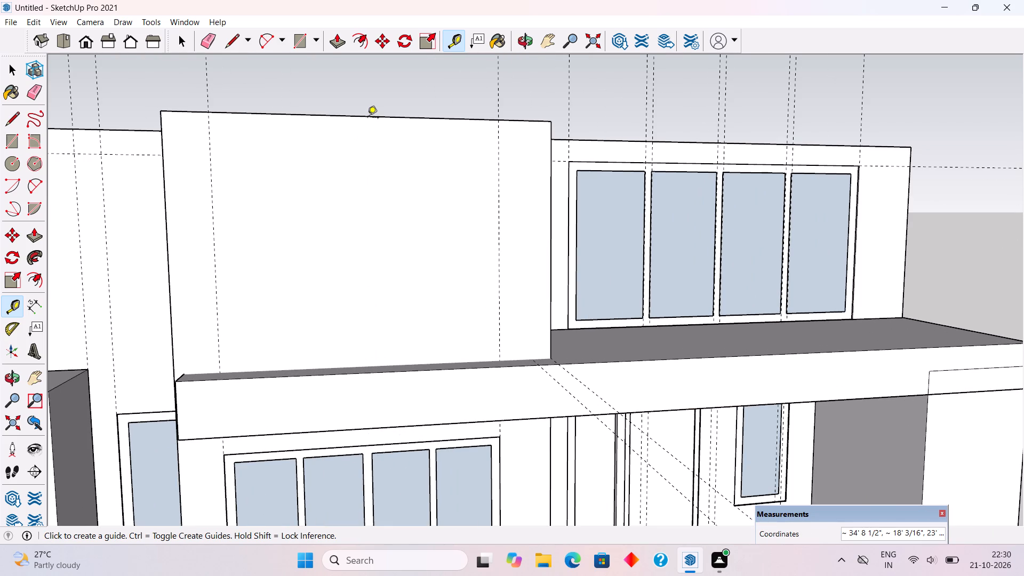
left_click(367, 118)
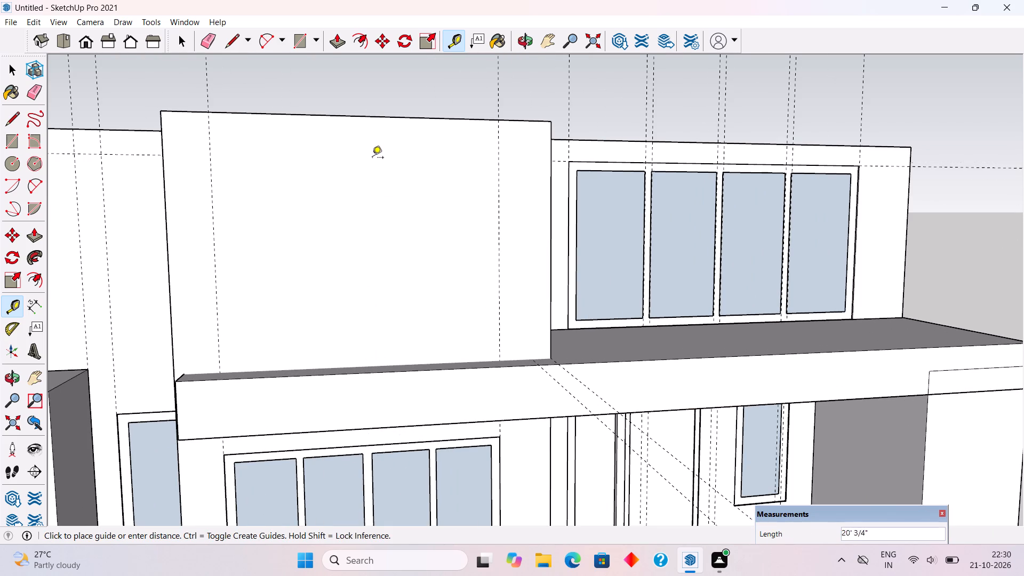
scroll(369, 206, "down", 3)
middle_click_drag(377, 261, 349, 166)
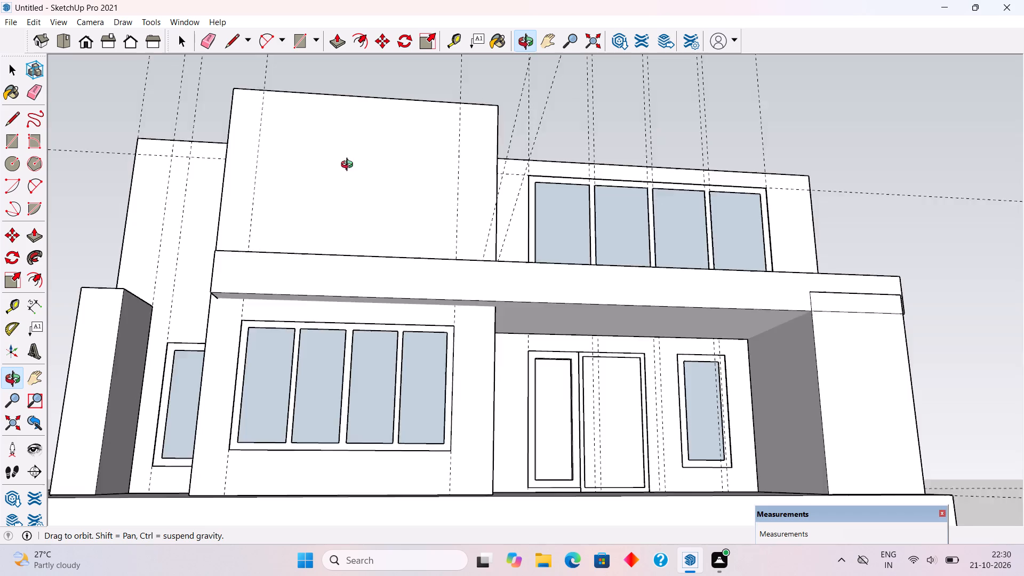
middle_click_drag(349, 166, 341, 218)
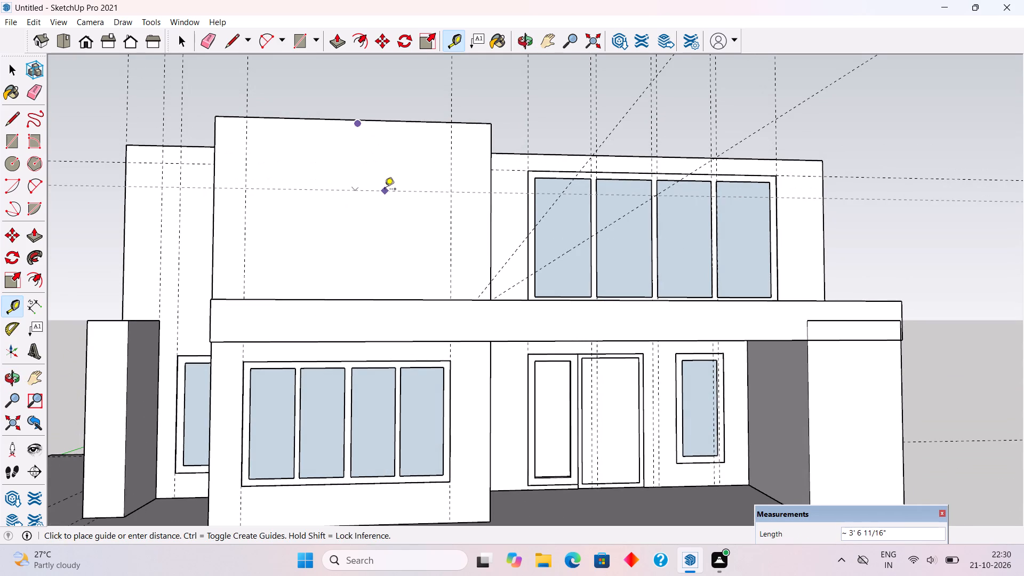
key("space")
Place a horizontal guide 1' below the top edge of the projecting block's blank upper front wall.
middle_click_drag(401, 92, 393, 187)
scroll(372, 185, "up", 4)
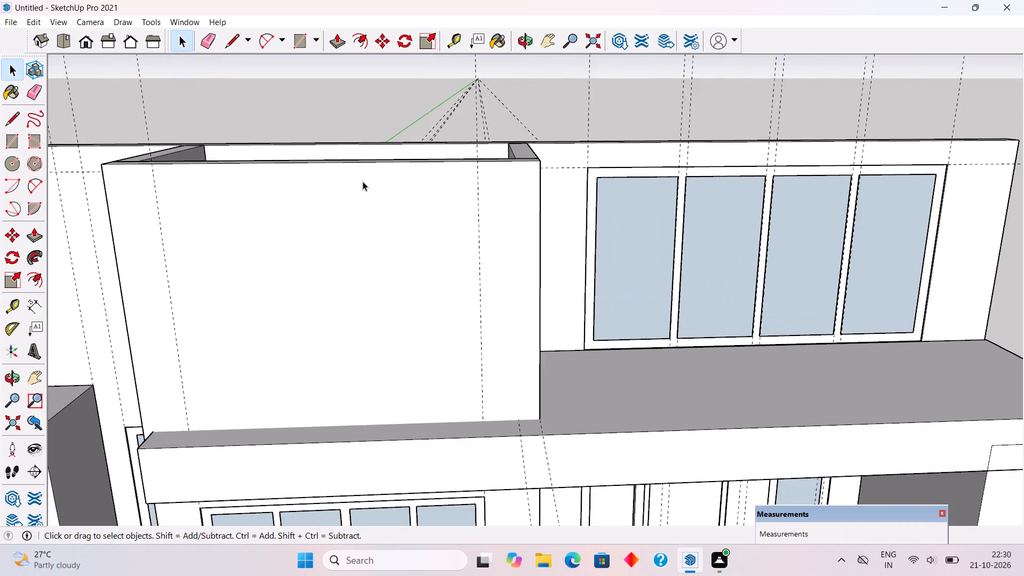
scroll(350, 175, "up", 2)
key("t")
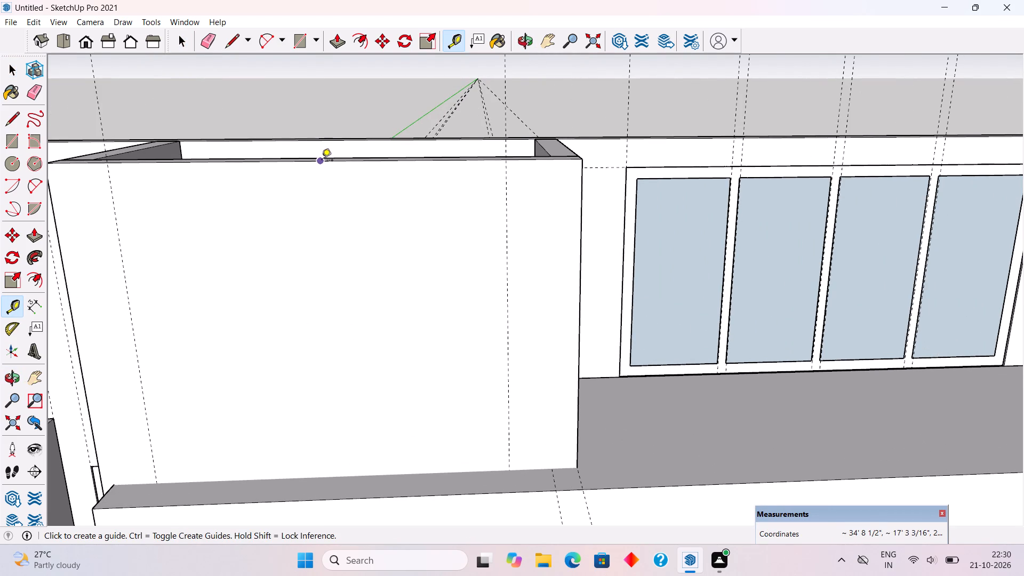
left_click(322, 161)
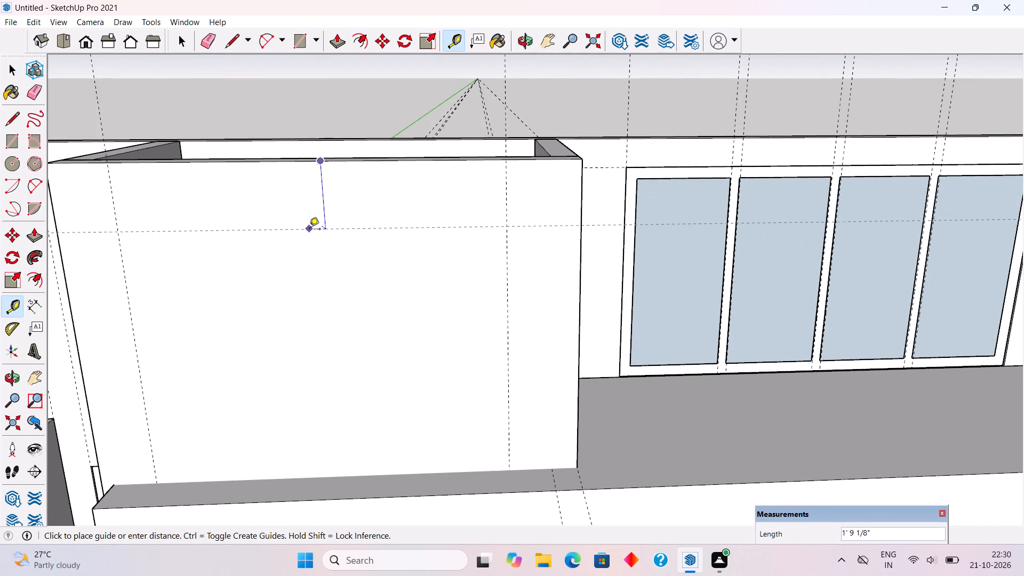
type("1'")
key("Return")
Place a second horizontal guide on the blank upper wall, 7' below the guide near its top edge.
scroll(309, 230, "down", 4)
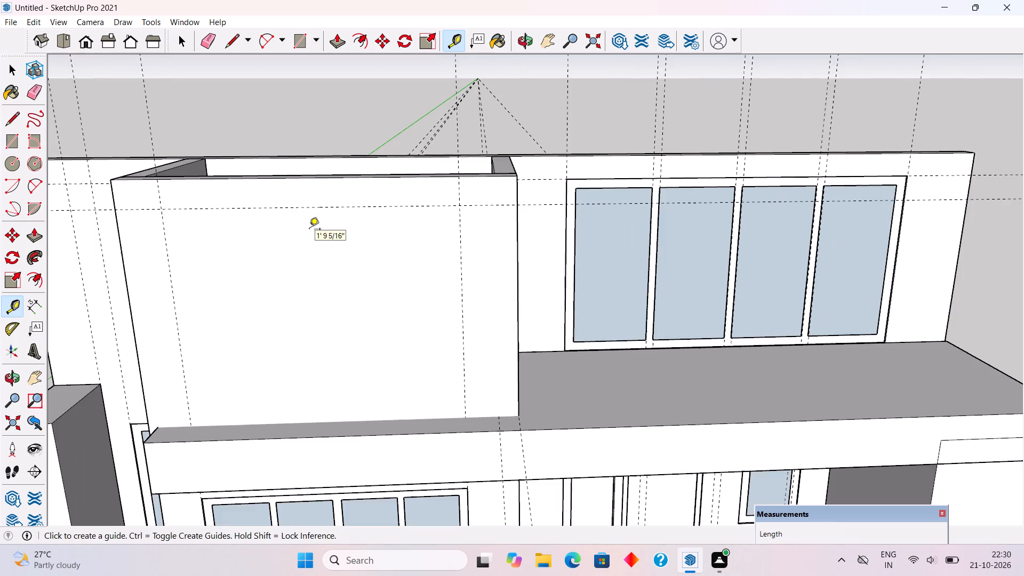
scroll(309, 230, "down", 4)
scroll(338, 289, "down", 3)
scroll(405, 340, "up", 1)
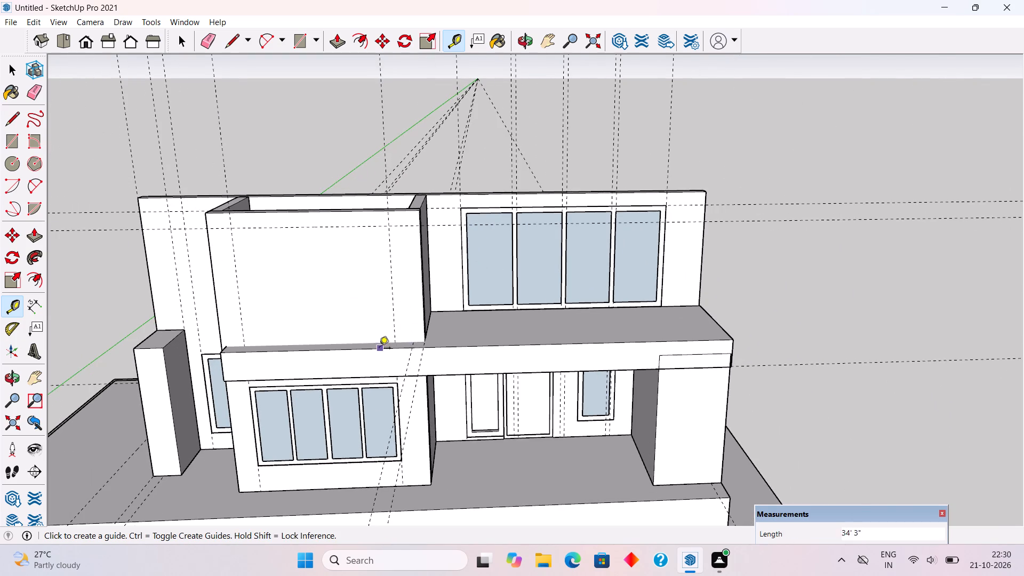
scroll(379, 349, "up", 3)
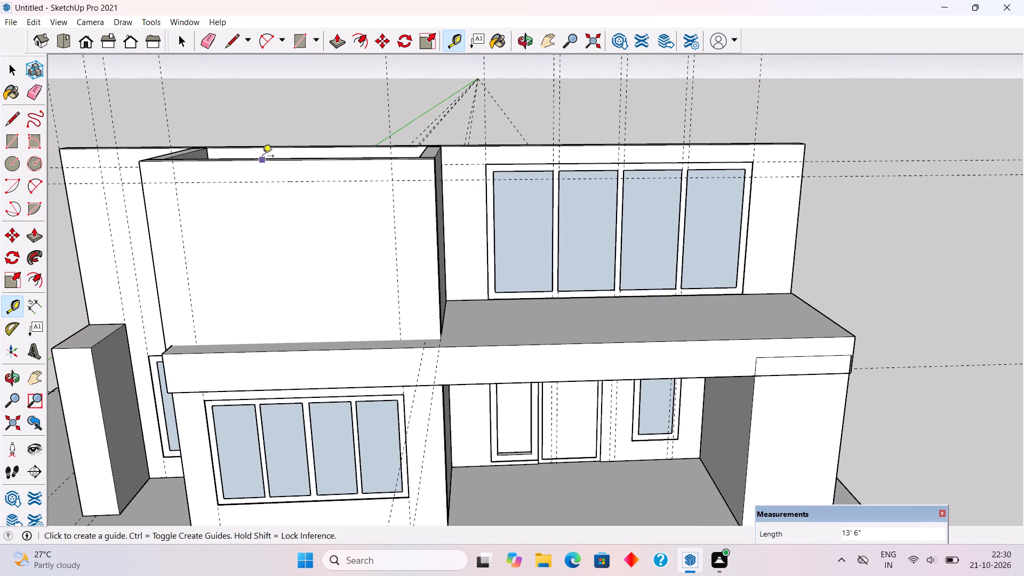
left_click(266, 183)
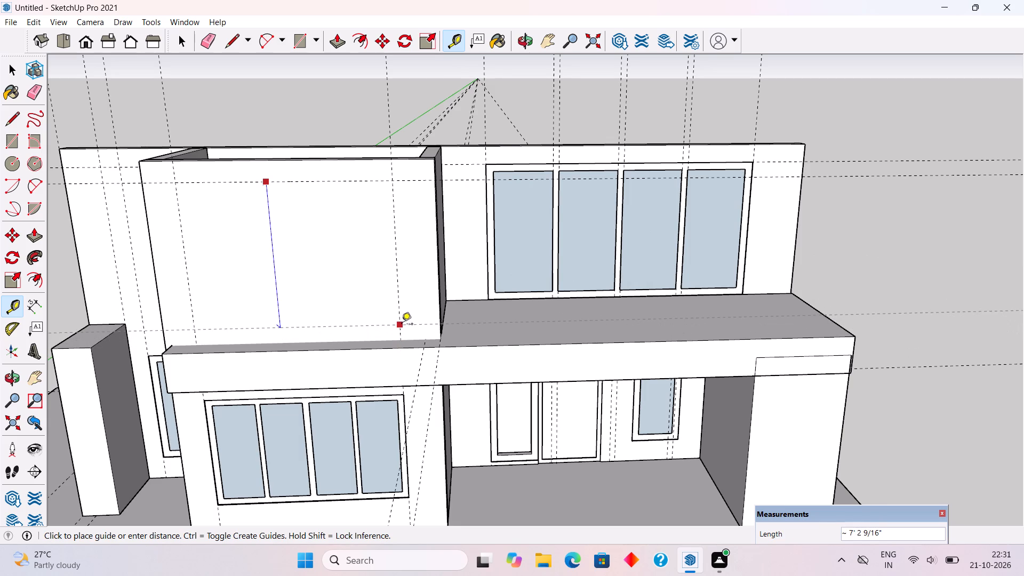
type("7'")
key("Return")
key("space")
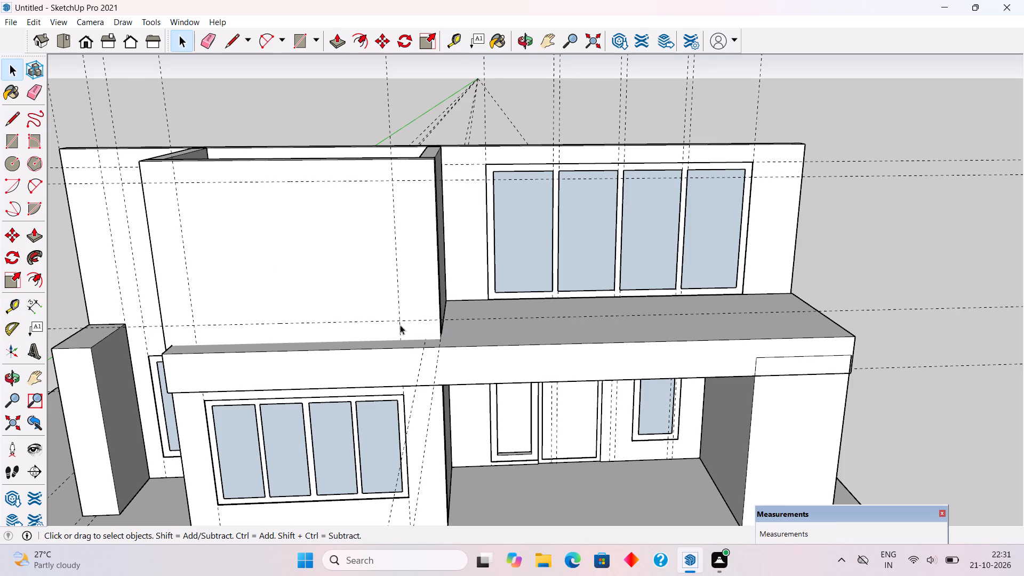
Add another horizontal guide 6" below the lower guide on the blank upper wall.
scroll(396, 318, "down", 3)
middle_click_drag(394, 360, 418, 291)
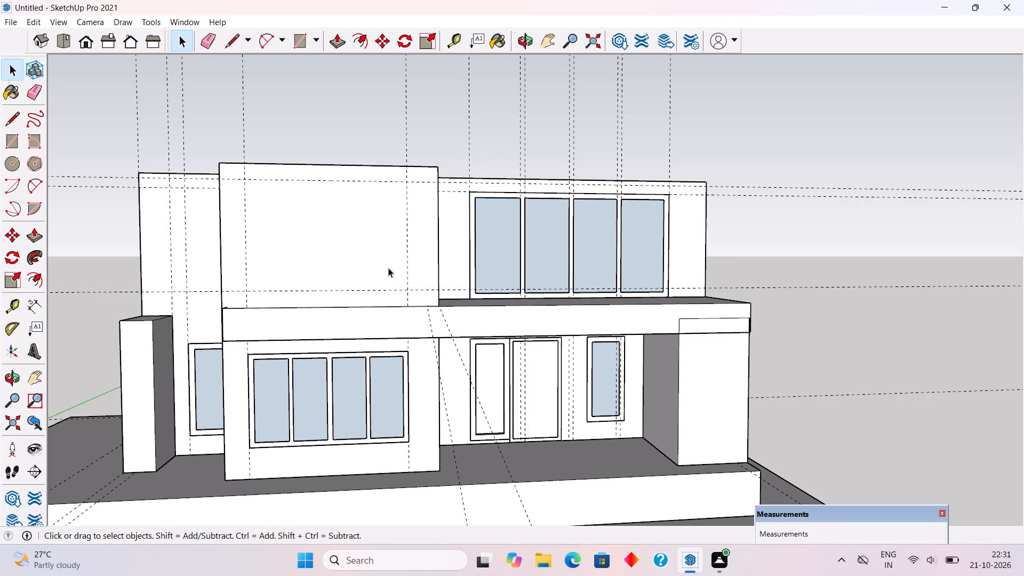
scroll(388, 268, "up", 1)
middle_click_drag(382, 288, 378, 300)
scroll(378, 300, "up", 5)
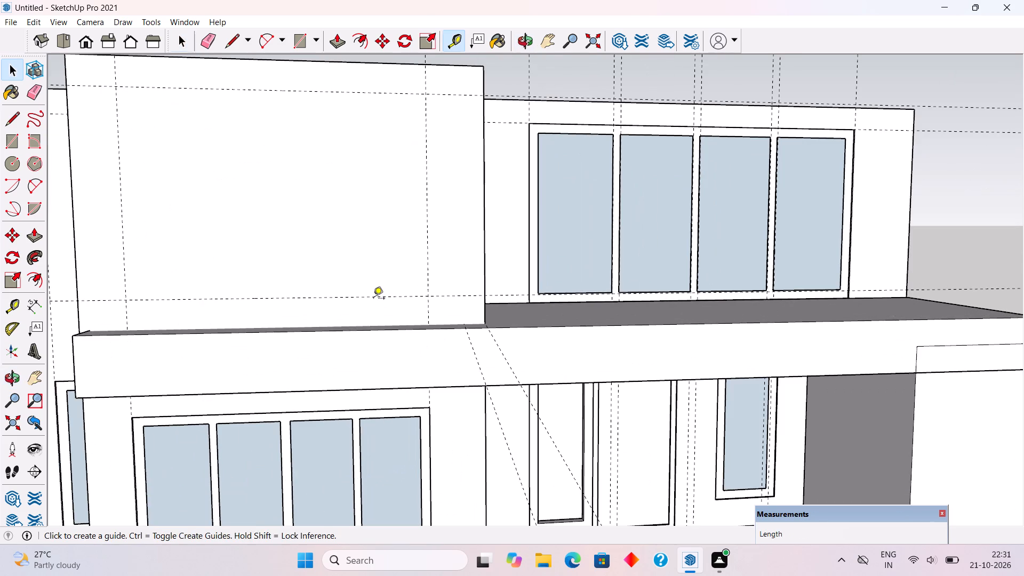
key("t")
left_click(373, 299)
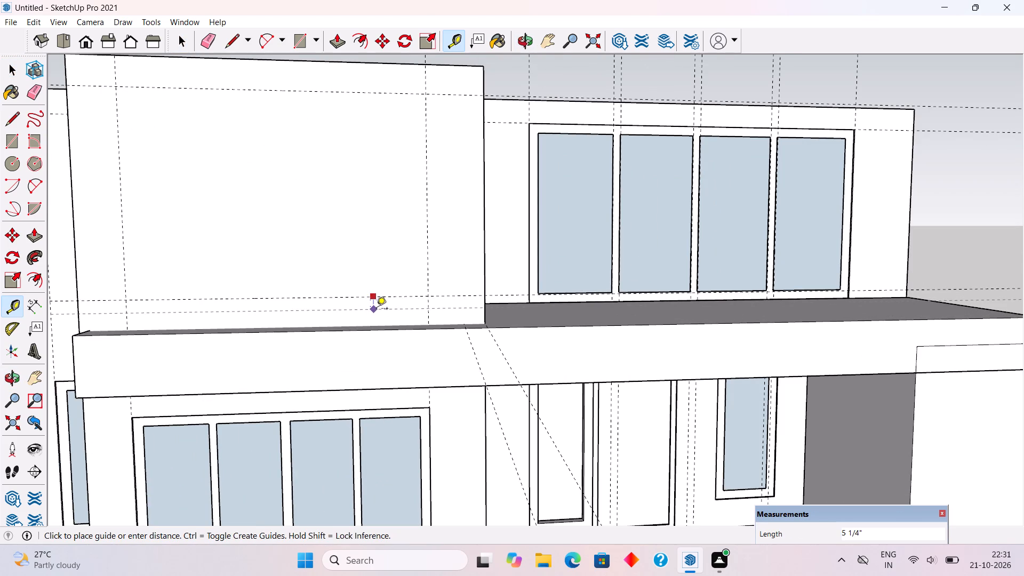
type("6\"")
key("Return")
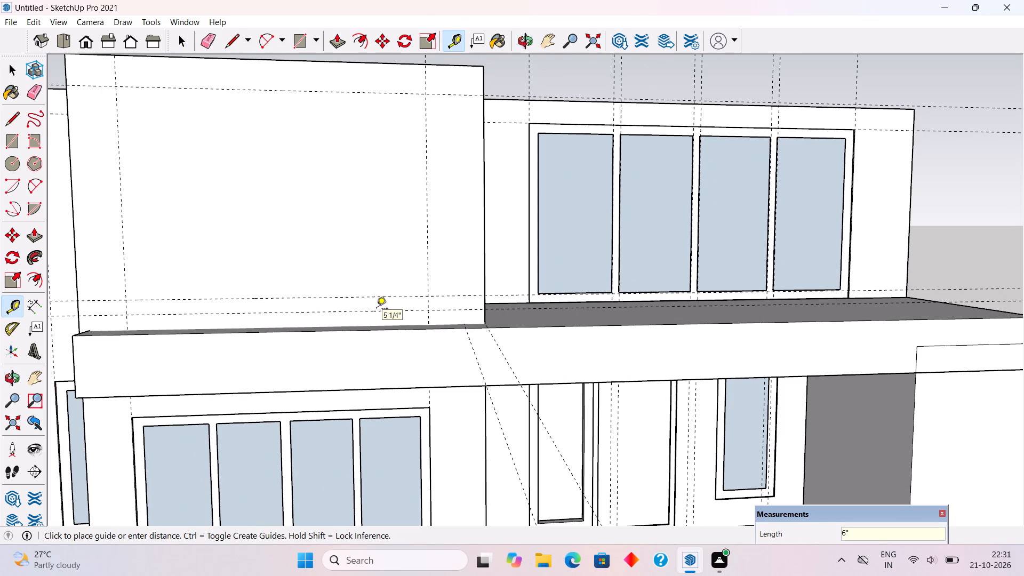
key("space")
Inside the front wall's group, cut a 10' by 7' 6" window opening between the guides, pushed 9" through the wall.
triple_click(367, 290)
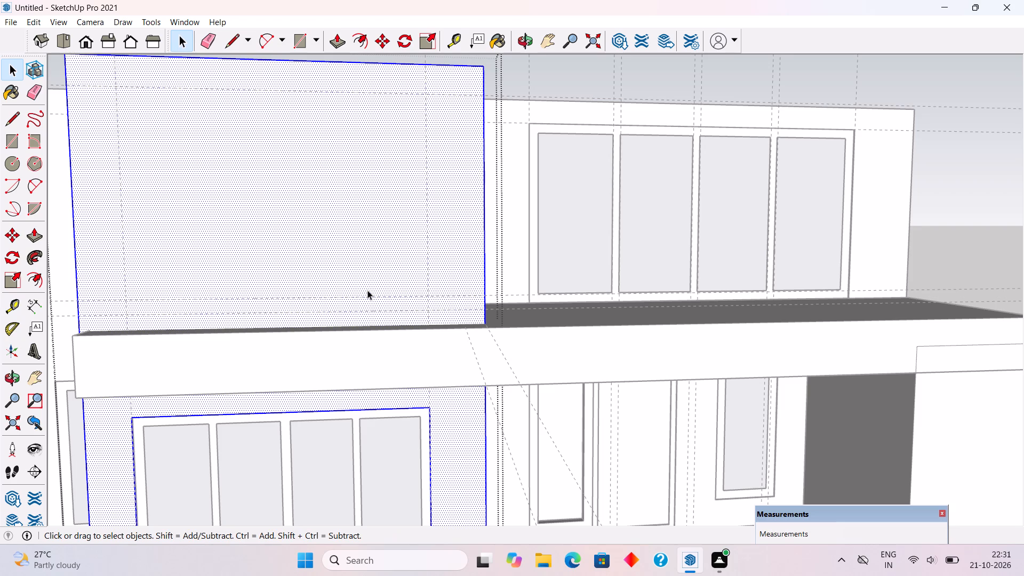
key("r")
left_click(114, 89)
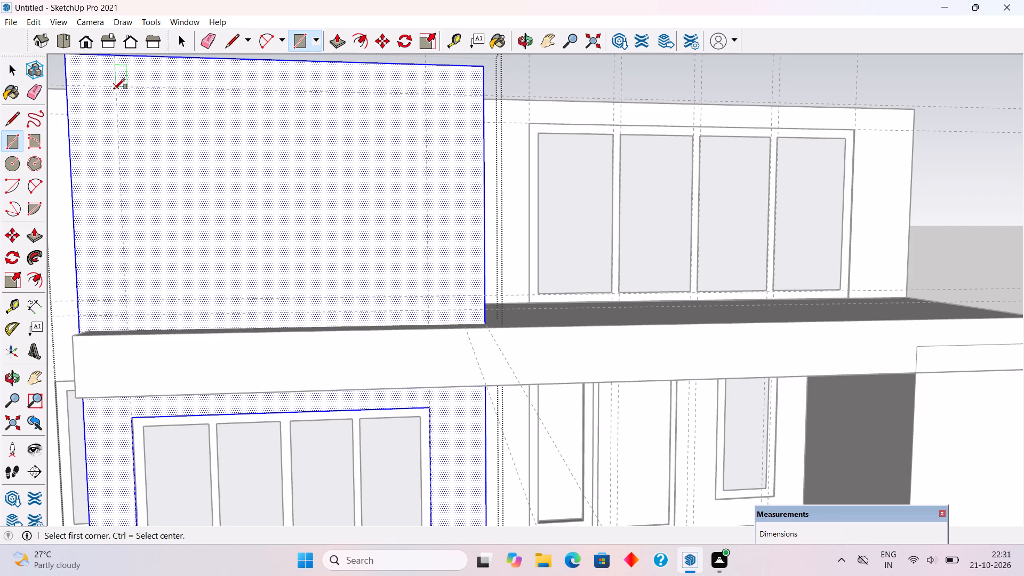
left_click(428, 309)
key("p")
left_click_drag(406, 299, 376, 230)
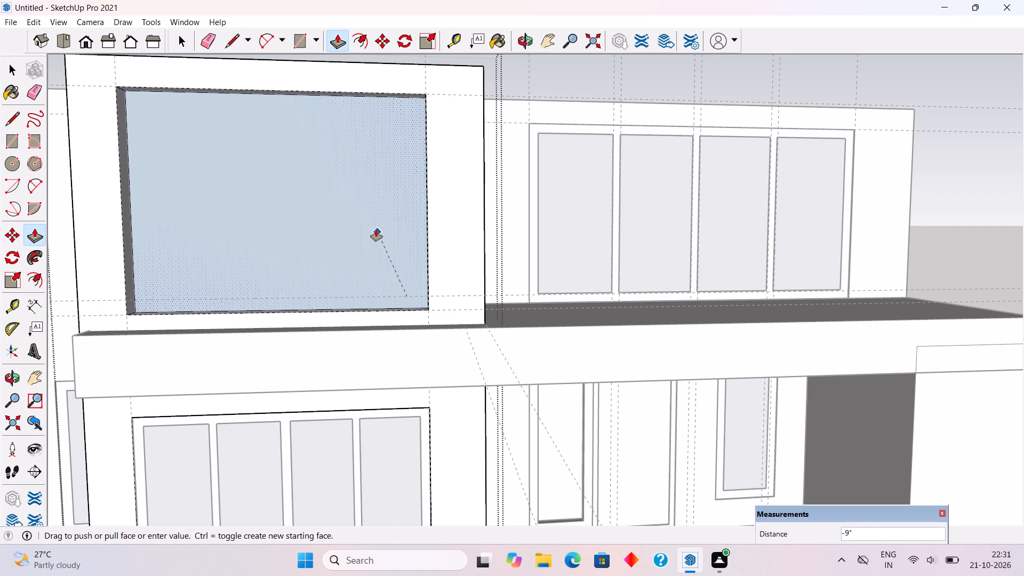
left_click_drag(376, 230, 375, 229)
key("space")
scroll(375, 229, "down", 10)
left_click(327, 106)
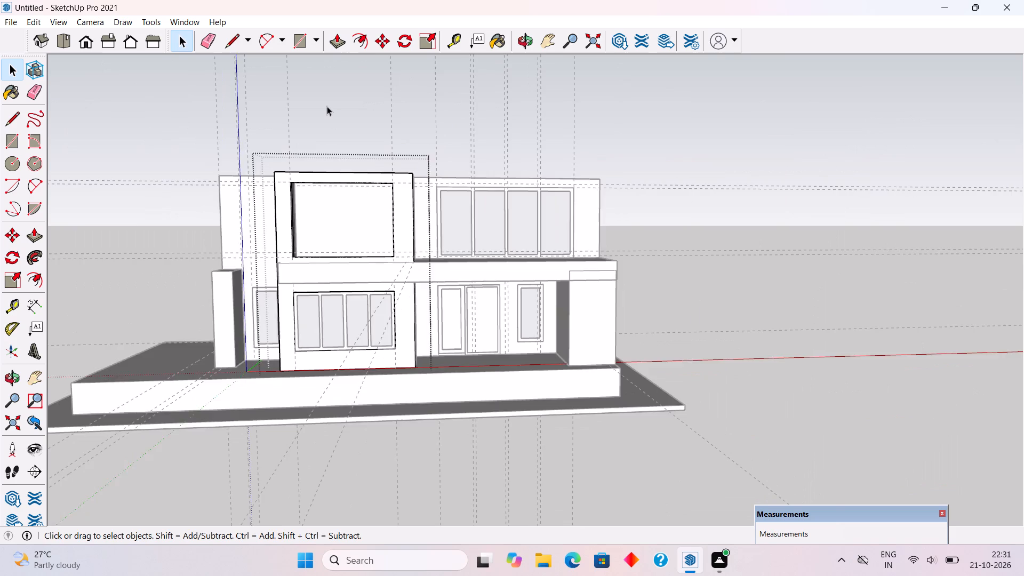
Draw a 10' by 7' 6" rectangle, outside the wall's group, filling the new upper window opening from corner to corner.
middle_click_drag(381, 250, 420, 273)
scroll(420, 273, "up", 1)
scroll(293, 179, "up", 4)
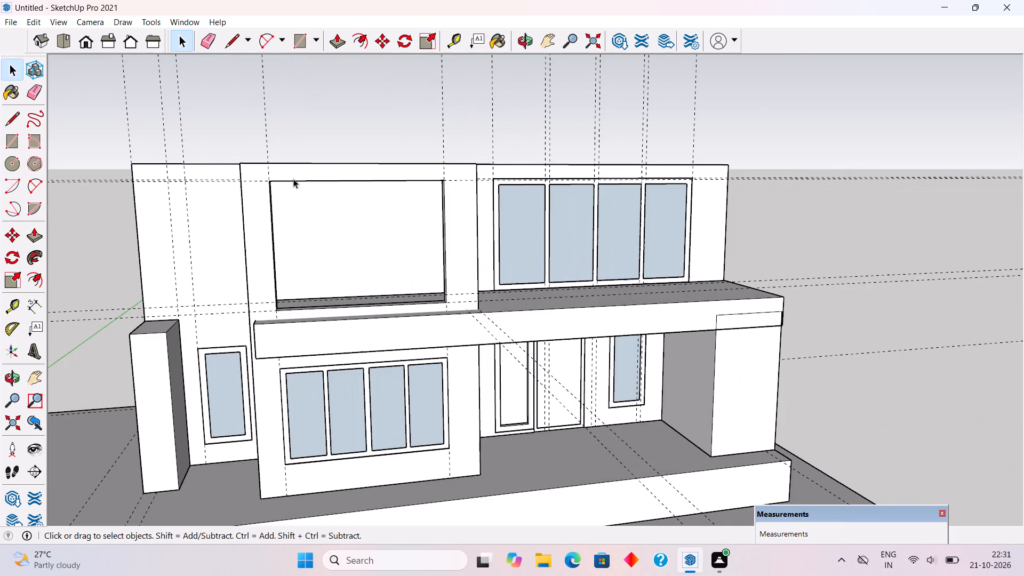
scroll(293, 179, "up", 4)
key("r")
left_click(261, 179)
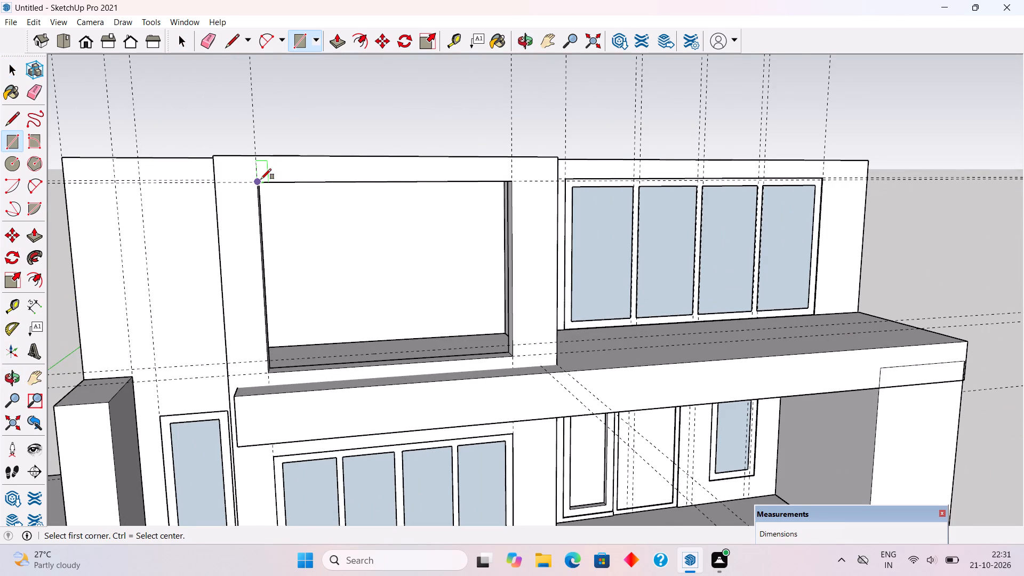
left_click(514, 358)
Offset the outline of the new window face inward by 4" to form the frame border.
middle_click_drag(441, 366, 355, 372)
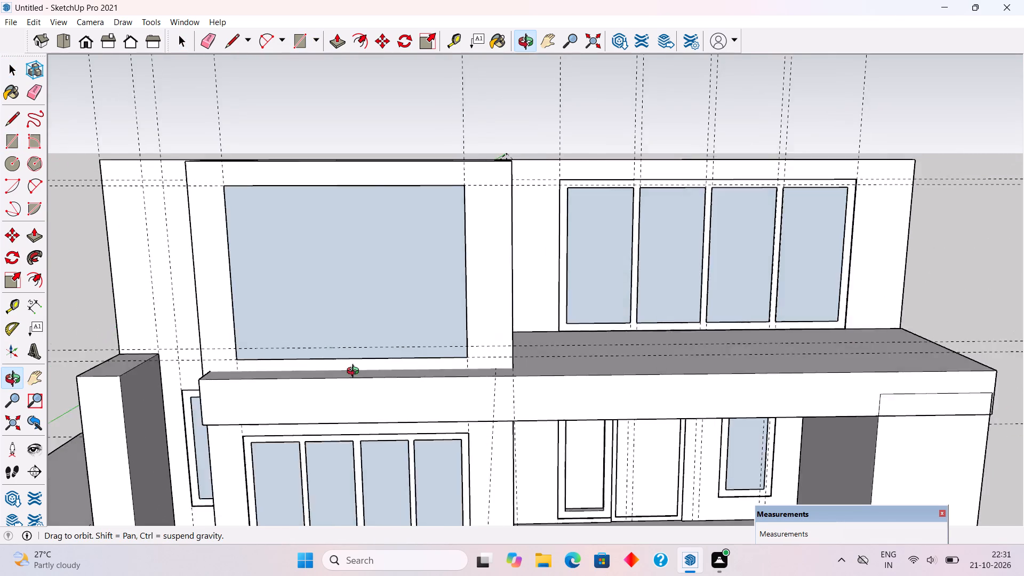
middle_click_drag(355, 372, 485, 403)
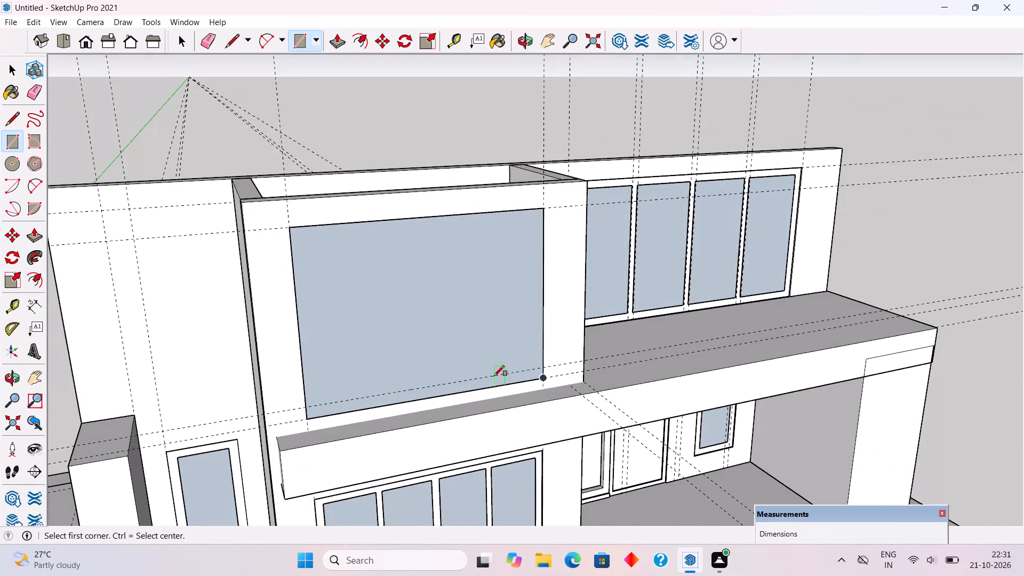
scroll(494, 374, "up", 4)
key("t")
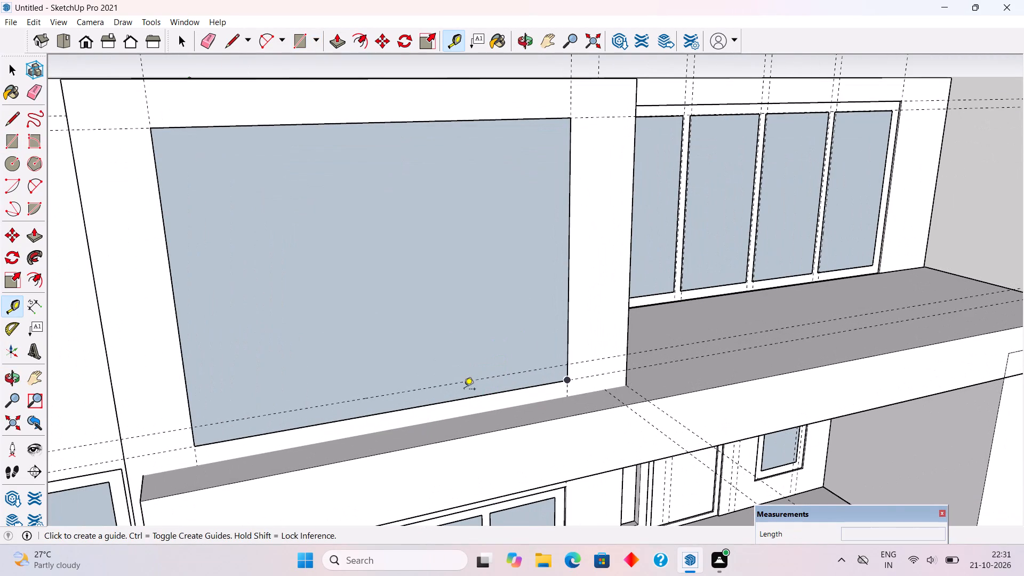
left_click(438, 403)
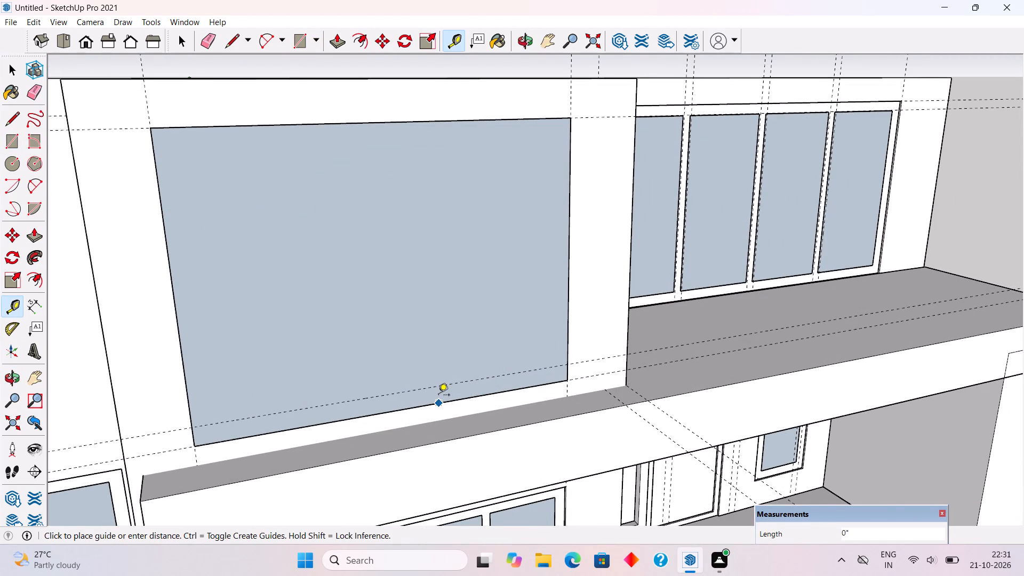
key("f")
left_click(437, 395)
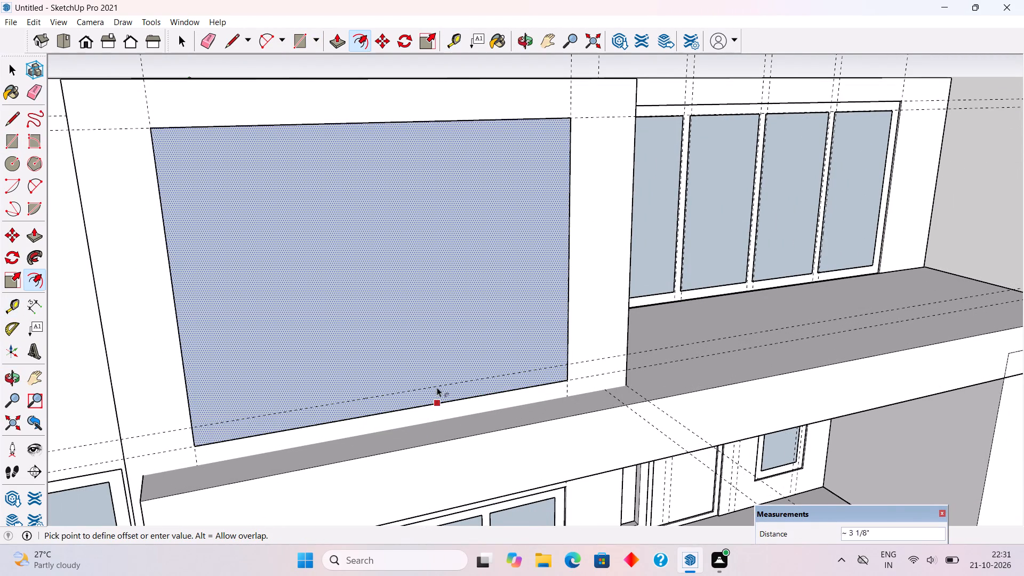
type("4\"")
key("Return")
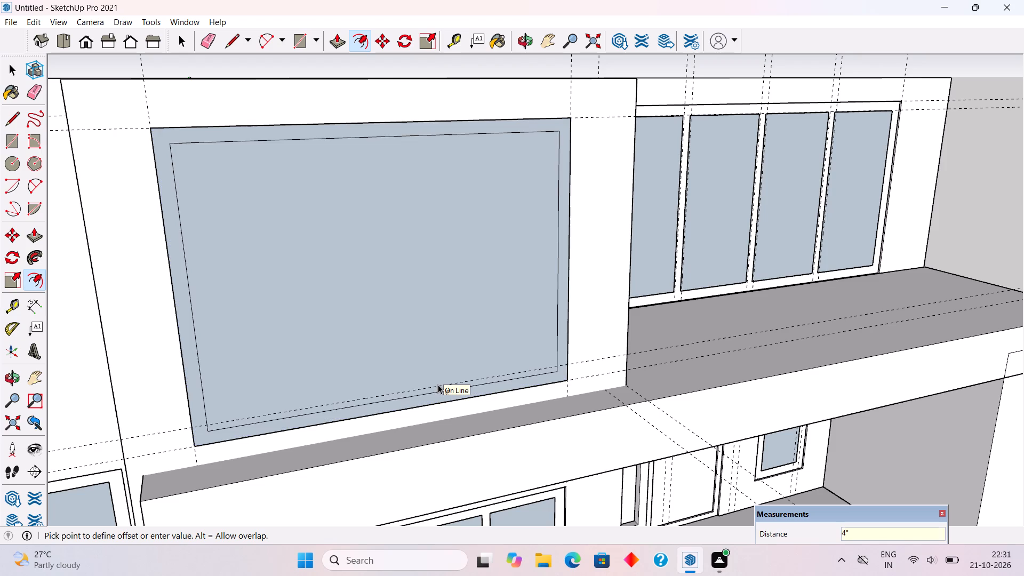
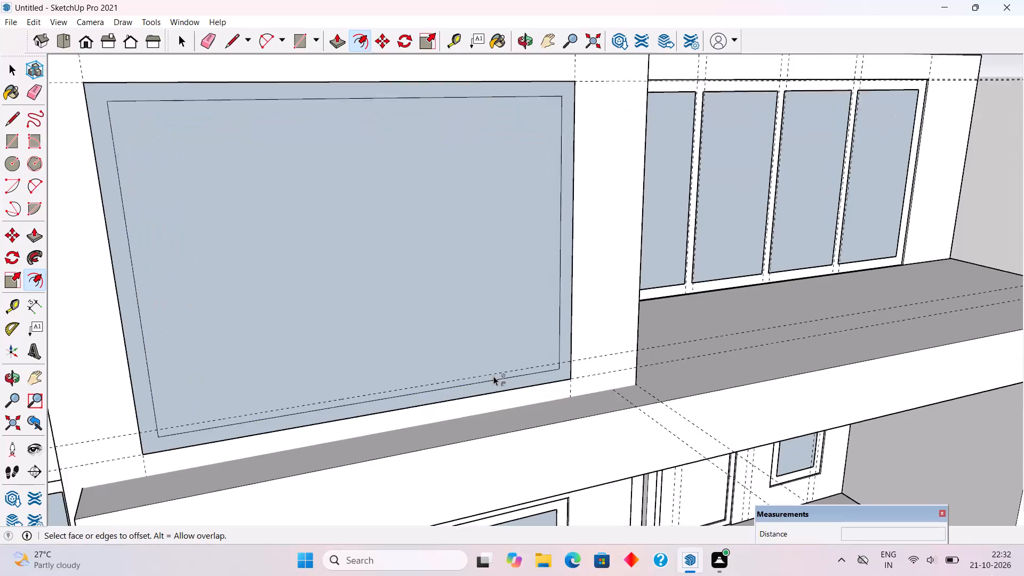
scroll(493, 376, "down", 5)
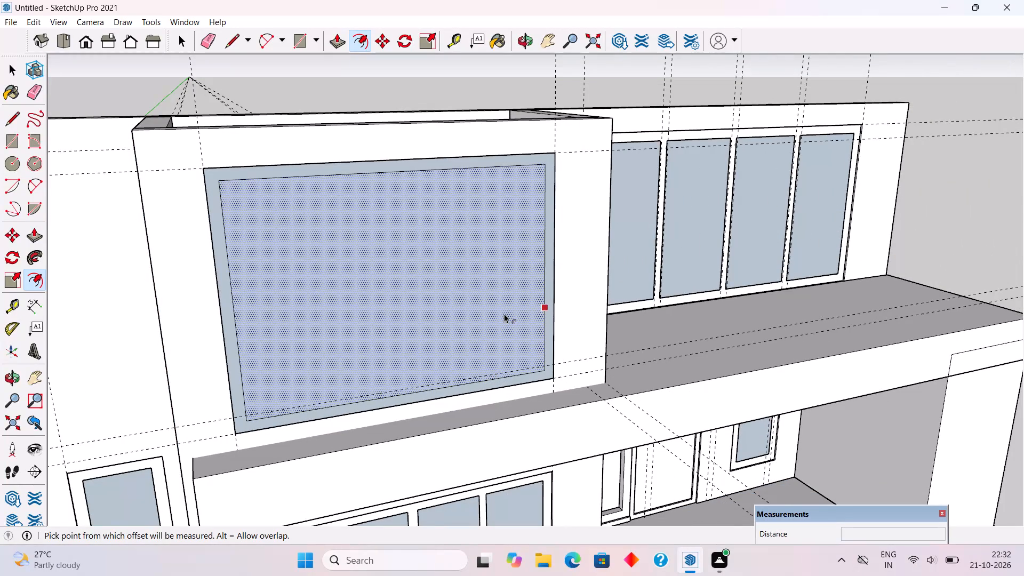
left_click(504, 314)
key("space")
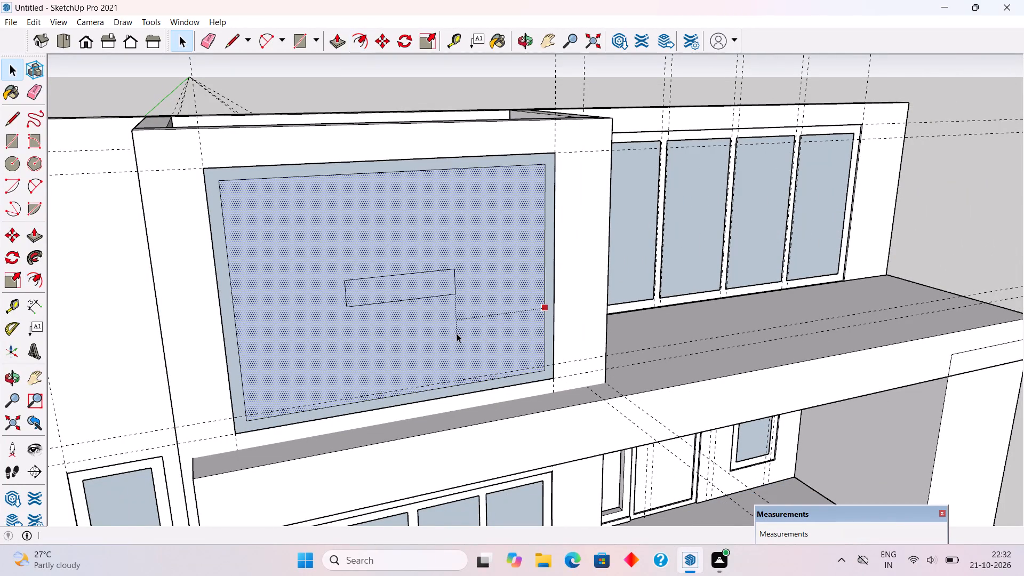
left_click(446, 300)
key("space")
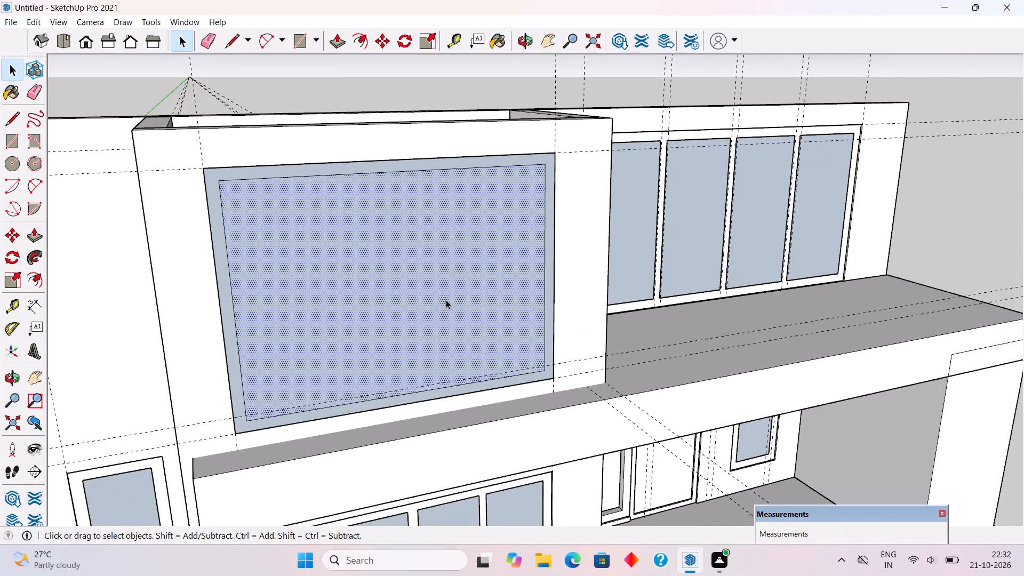
Place a vertical guide midway across the upper window's inner frame, 4' 8" from its left edge, with parallel guides 2" to either side.
key("t")
left_click(236, 363)
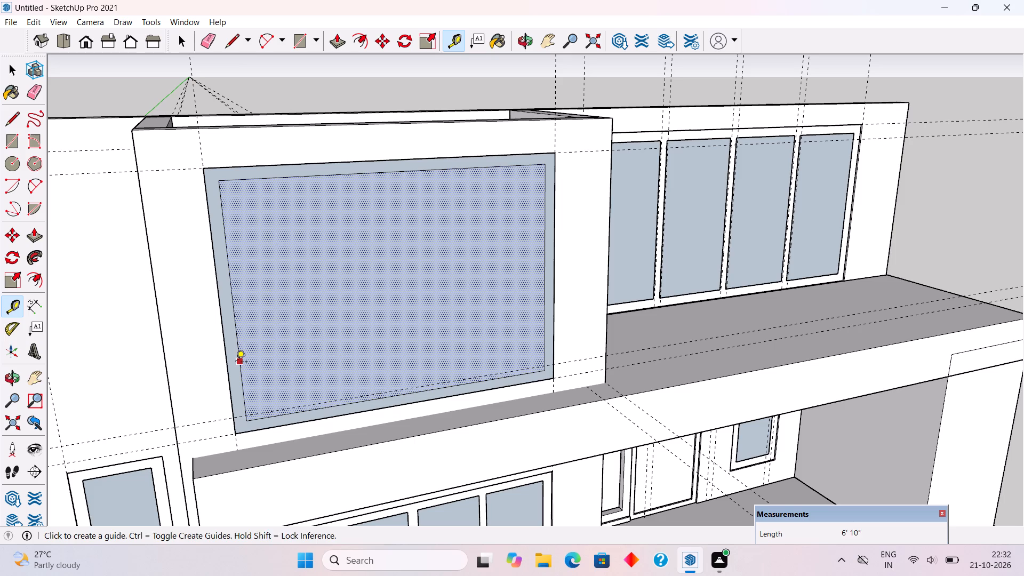
left_click(404, 396)
left_click(405, 326)
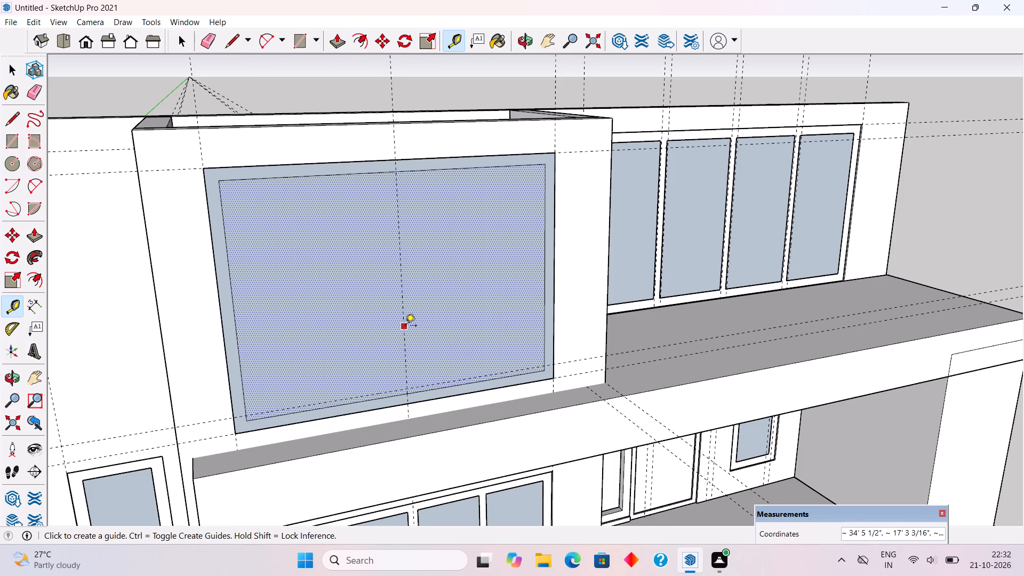
type("2\"")
key("Return")
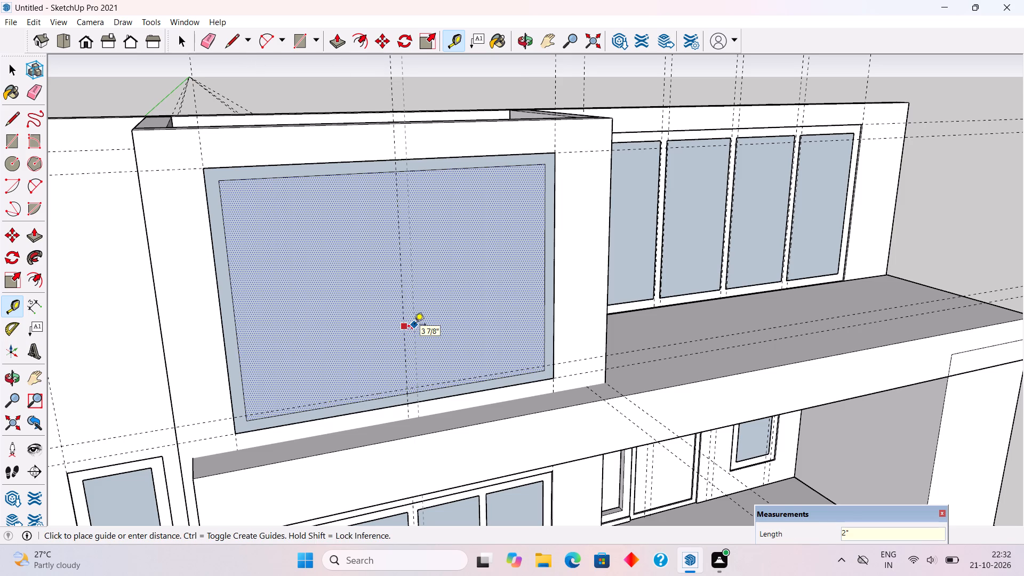
left_click(409, 332)
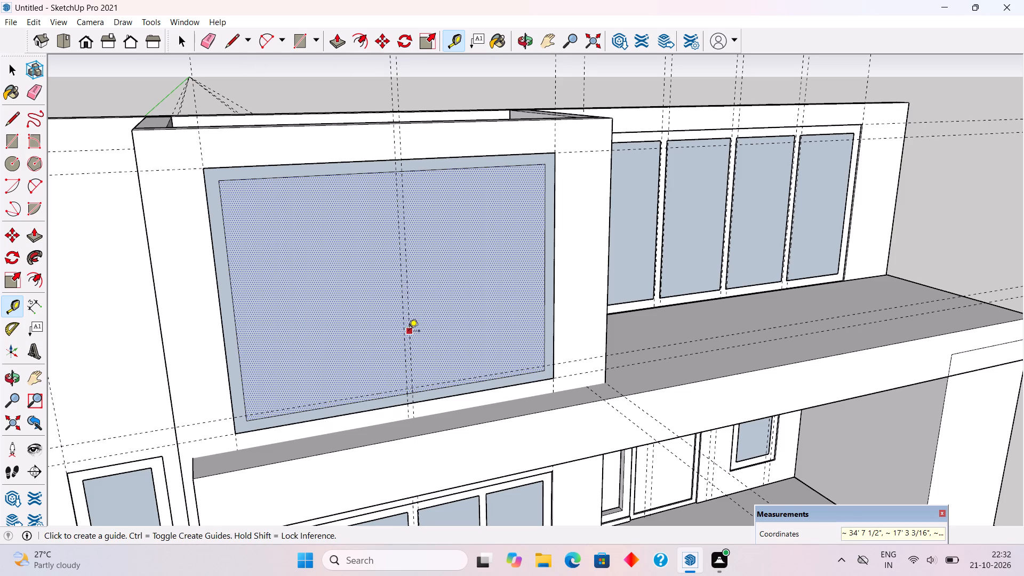
type("4\"")
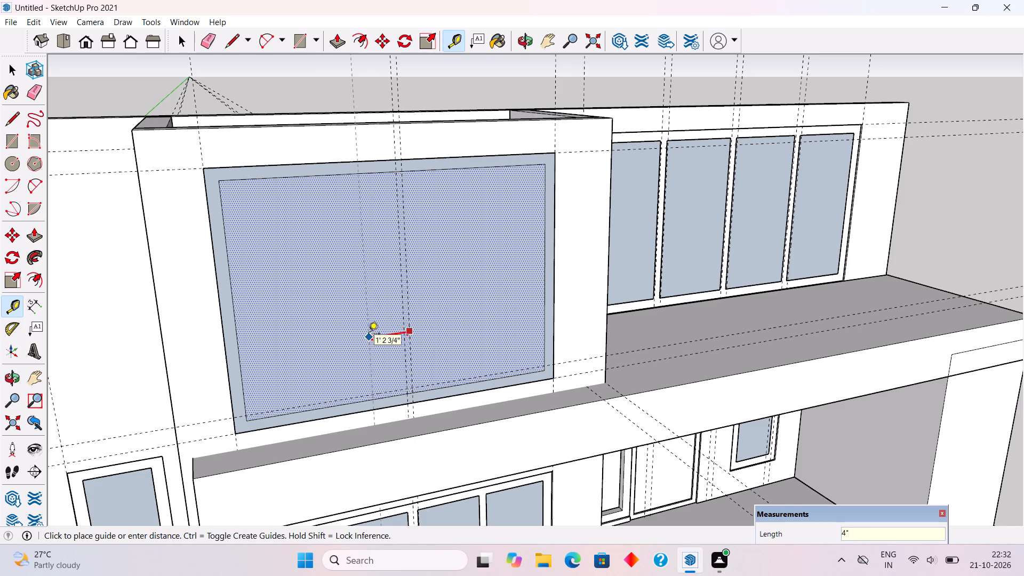
key("Return")
Draw two 6' 10" vertical lines along the outer centre guides, from the inner frame's top edge to its bottom edge, outlining a 4" mullion.
scroll(369, 334, "up", 3)
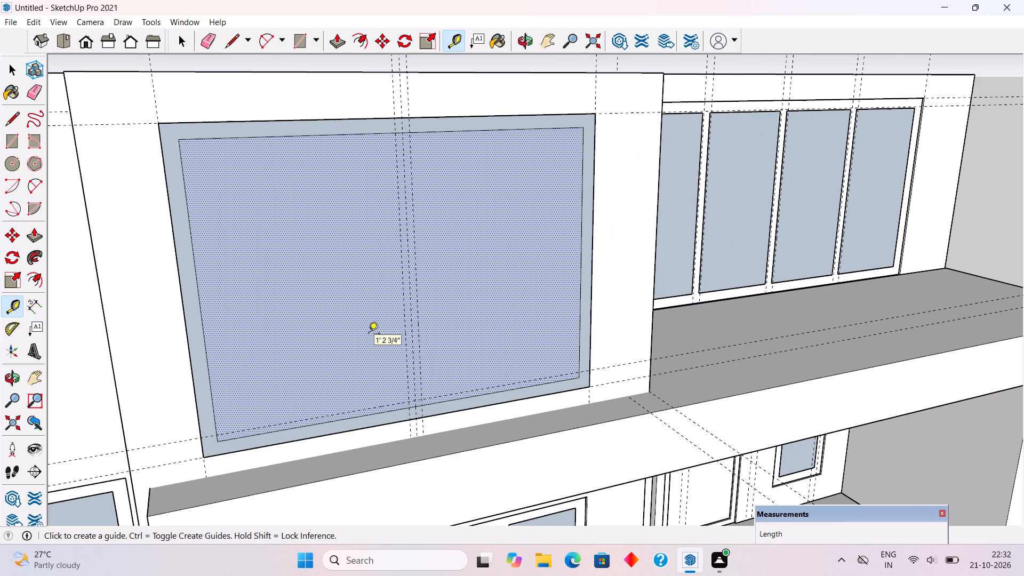
type("tl")
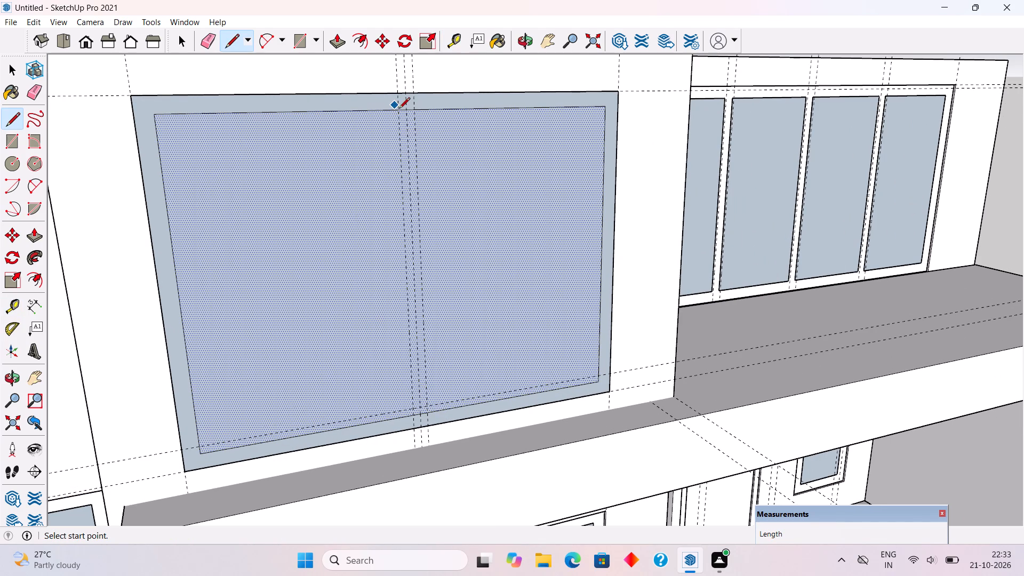
left_click(399, 109)
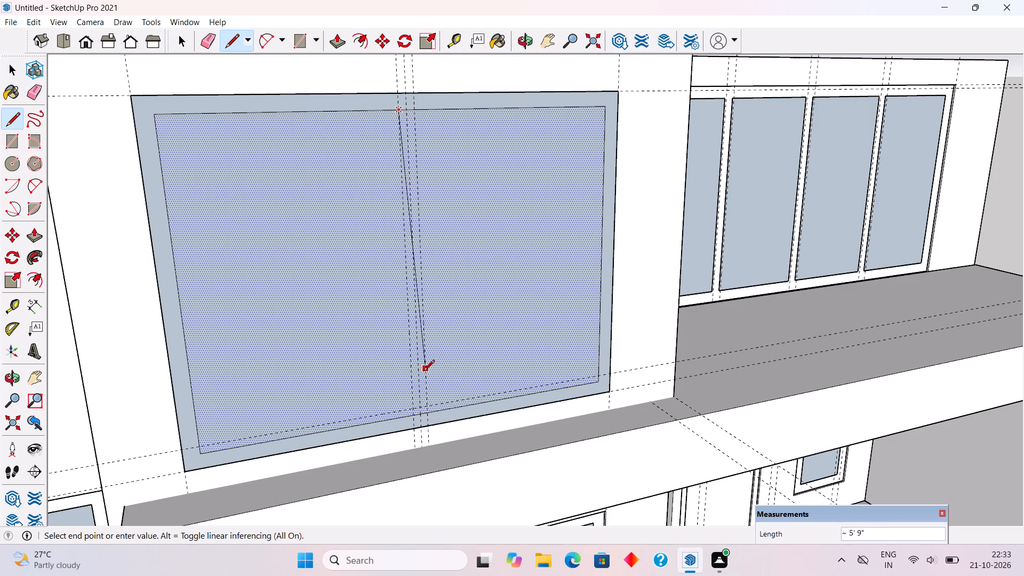
left_click(411, 416)
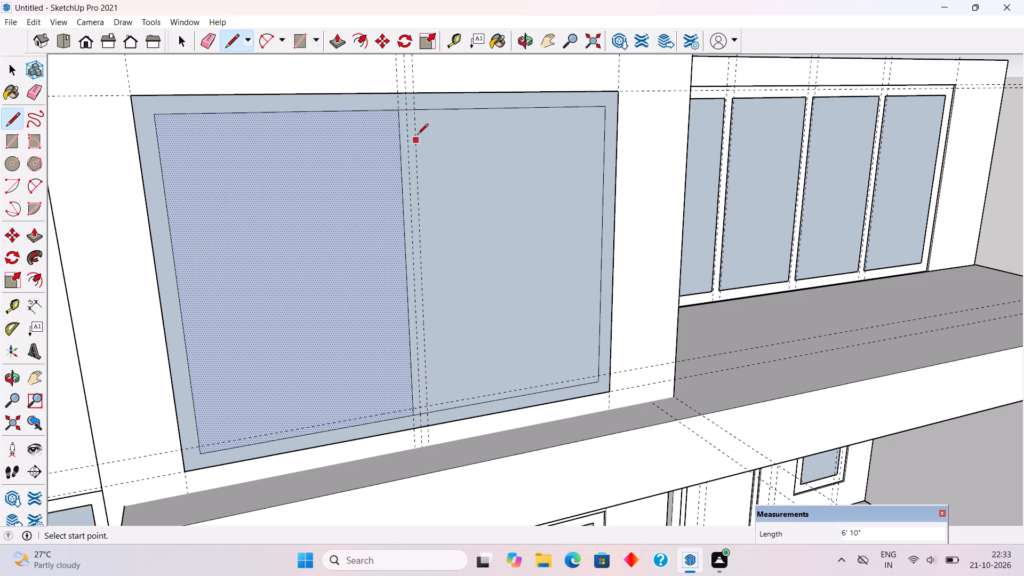
left_click(418, 110)
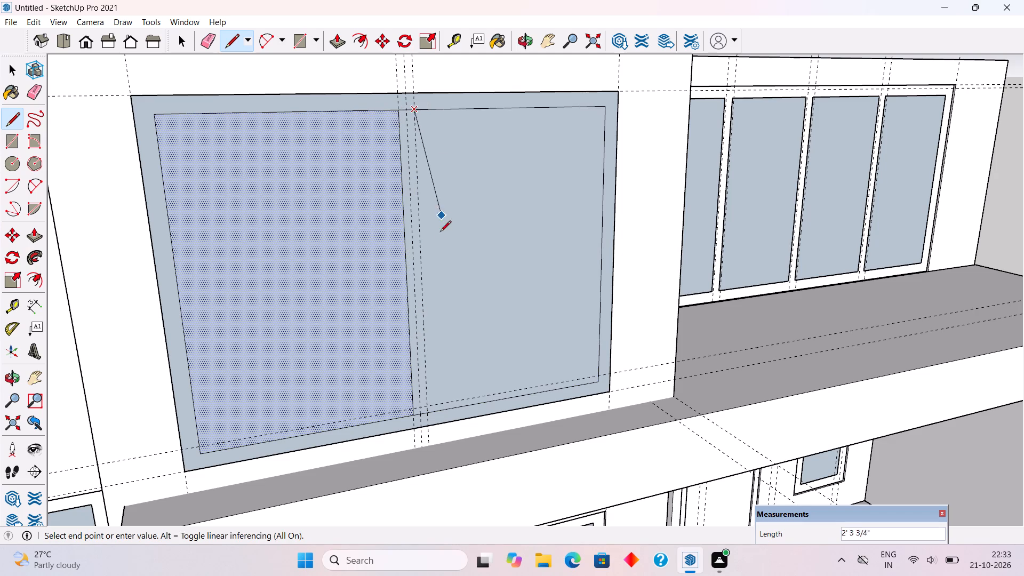
left_click(426, 414)
Place a vertical guide midway across the upper window's right pane, with parallel guides 1.5" to either side.
scroll(383, 261, "down", 6)
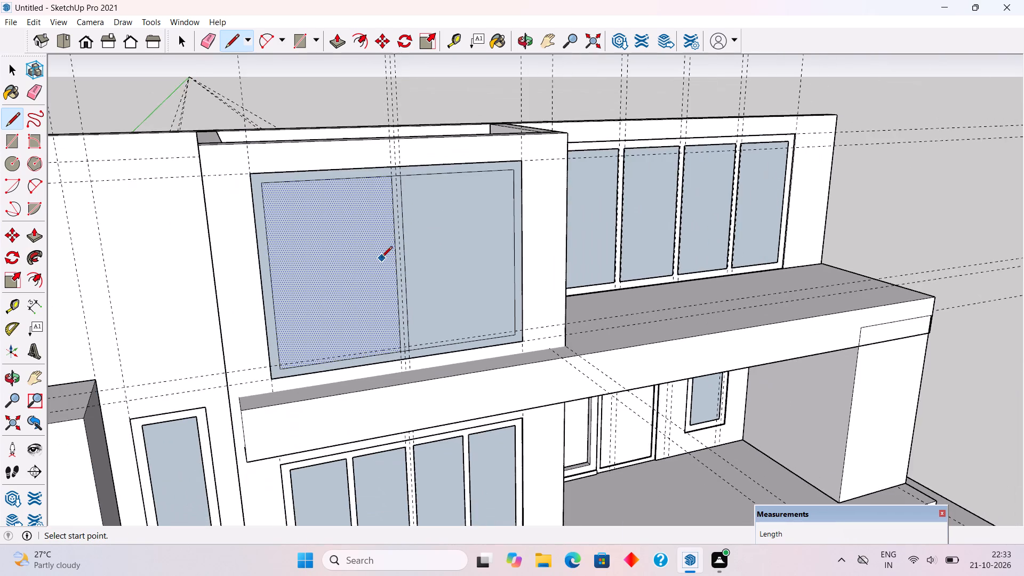
scroll(380, 250, "down", 5)
scroll(426, 425, "up", 6)
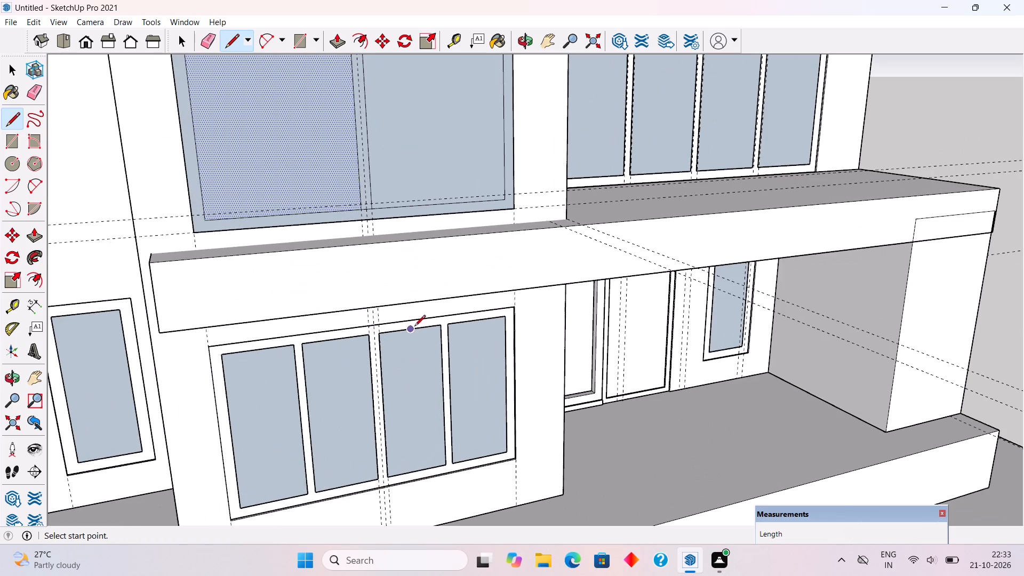
scroll(414, 327, "down", 5)
key("t")
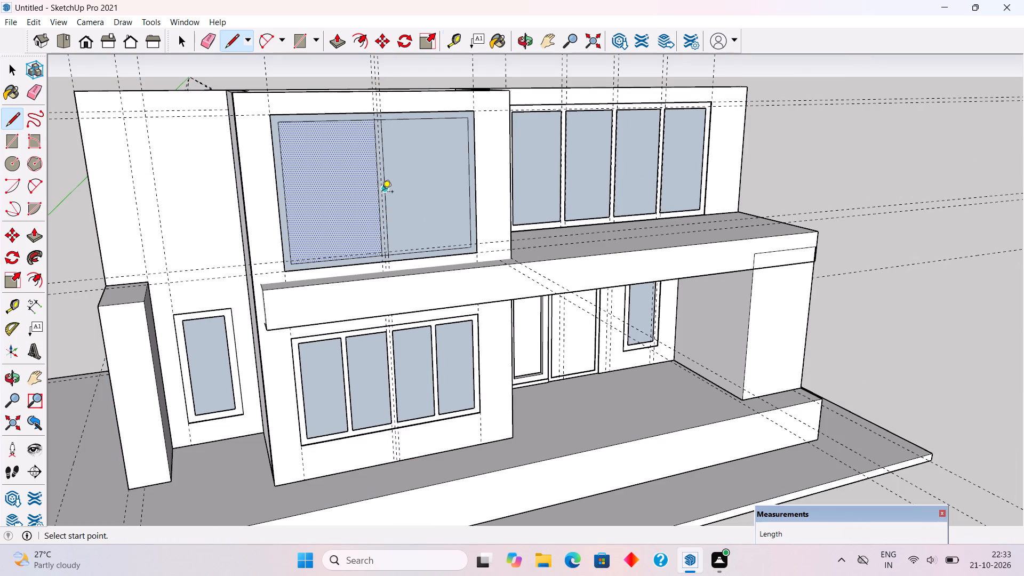
left_click(390, 221)
left_click(430, 249)
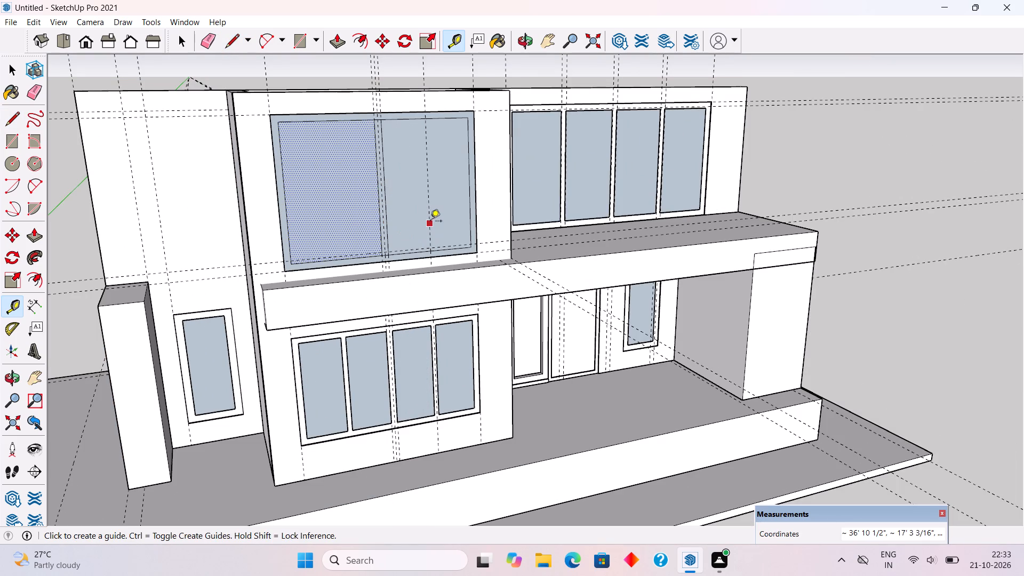
left_click(430, 222)
type("1.5\"")
key("Return")
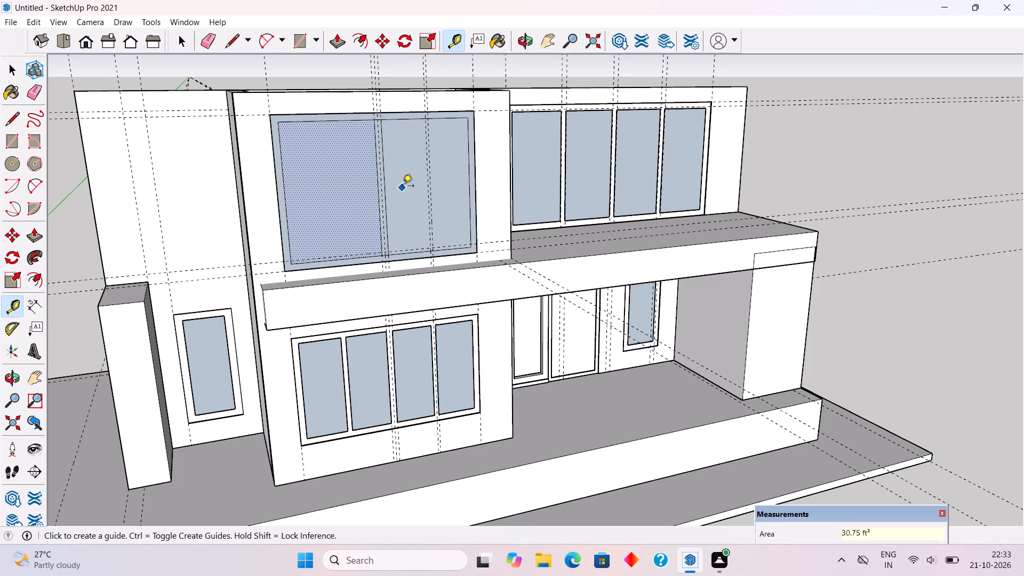
scroll(403, 187, "up", 7)
left_click(439, 175)
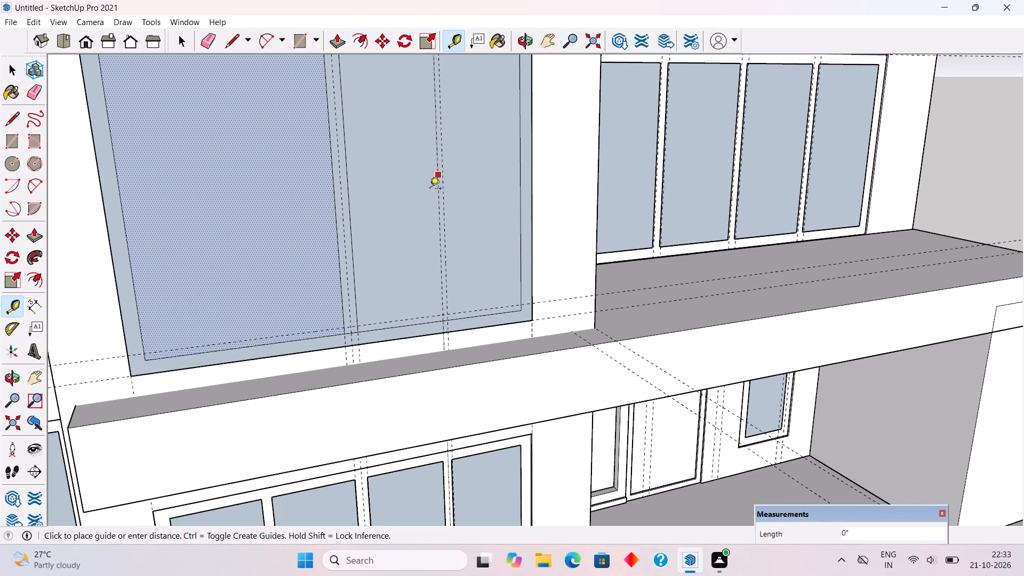
type("1.5\"")
key("Return")
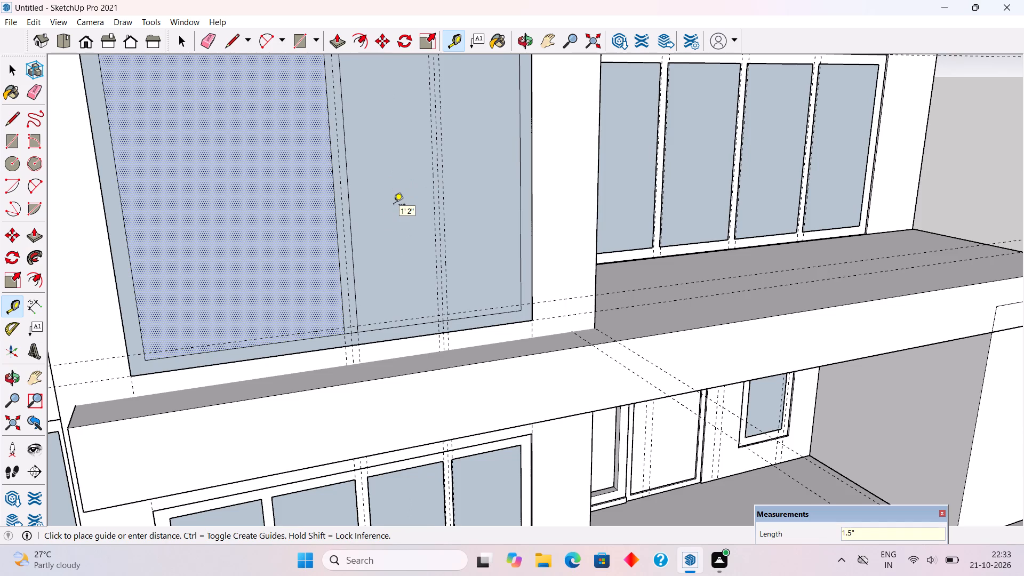
Place a vertical guide midway across the upper window's left pane, 2' 3" from the centre mullion, with parallel guides 1.5" to either side.
scroll(375, 254, "down", 3)
left_click(342, 241)
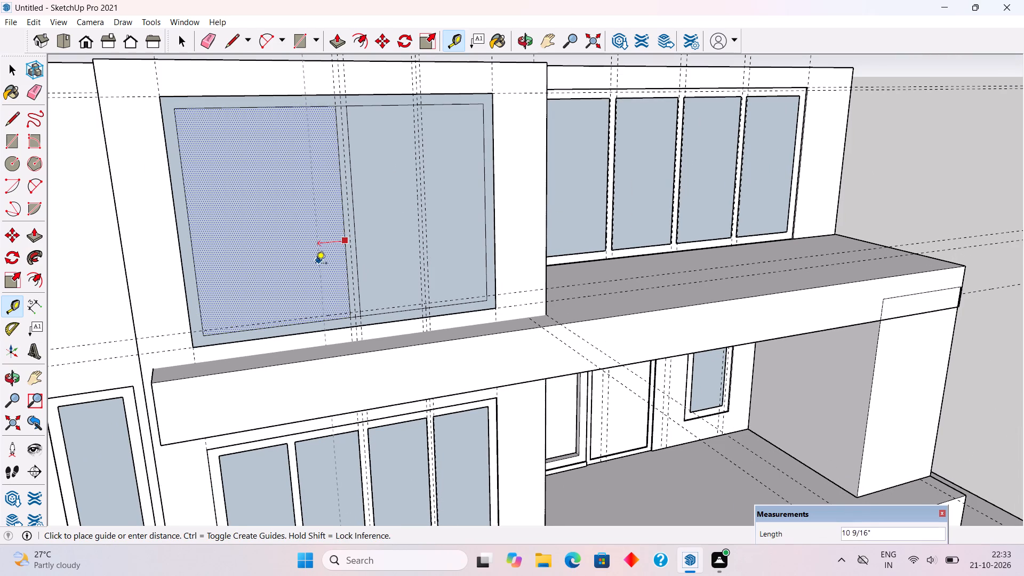
left_click(277, 325)
left_click(275, 278)
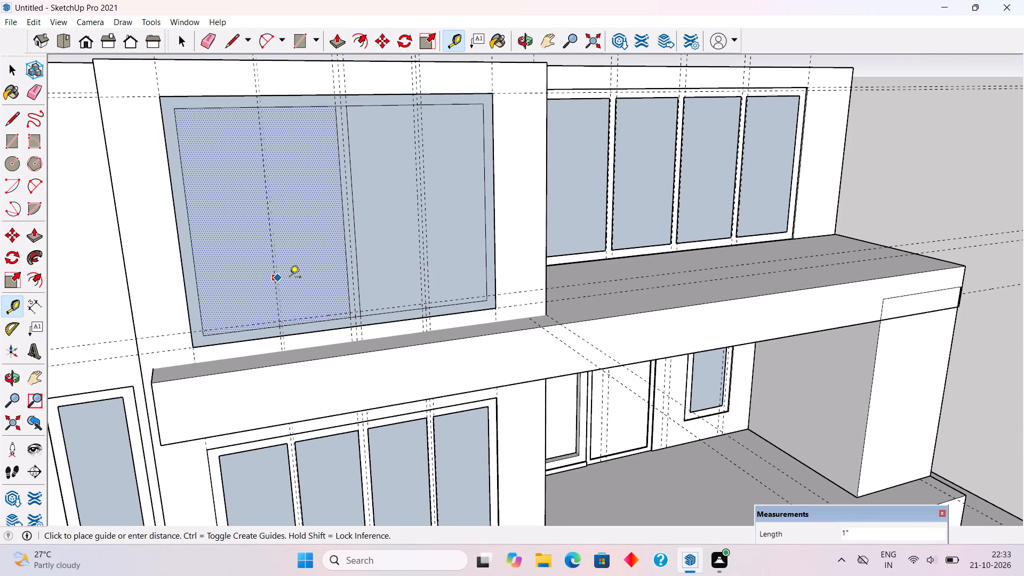
type("1.5\"")
key("Return")
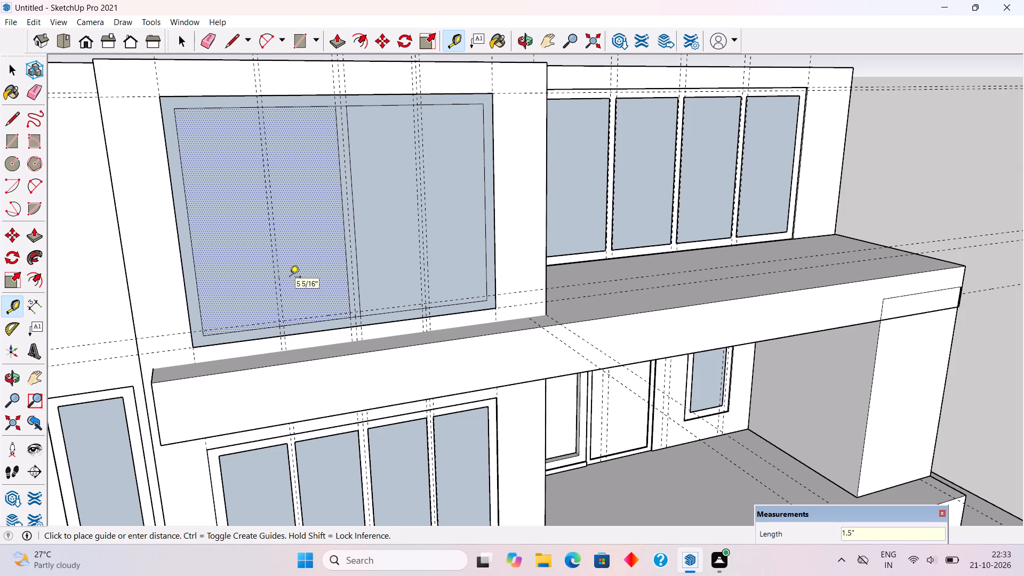
left_click(279, 297)
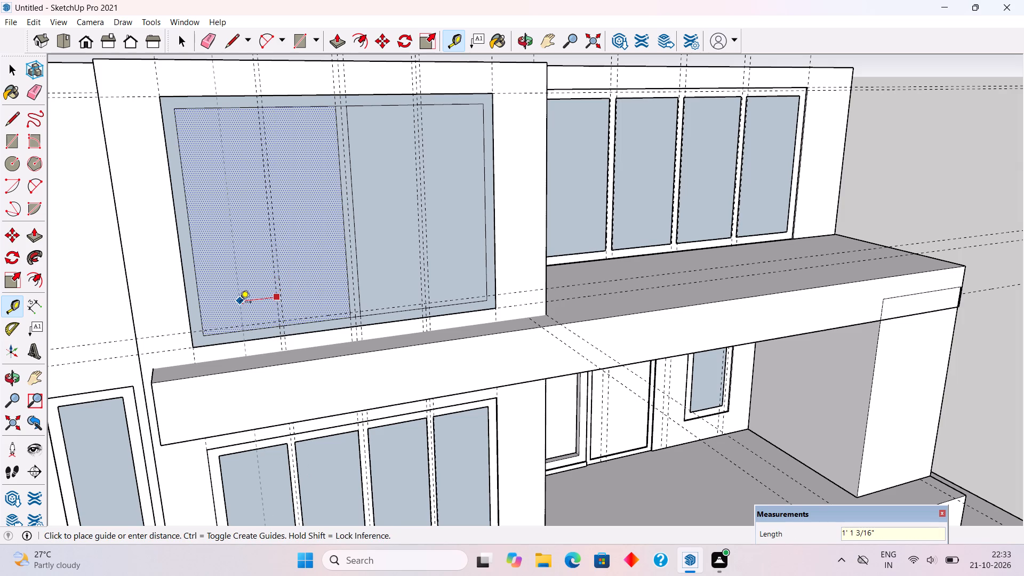
type("1.5\"")
key("Return")
Outline the left pane's 3" mullion with two 6' 10" vertical lines along its outer guides, spanning the inner frame's height.
key("l")
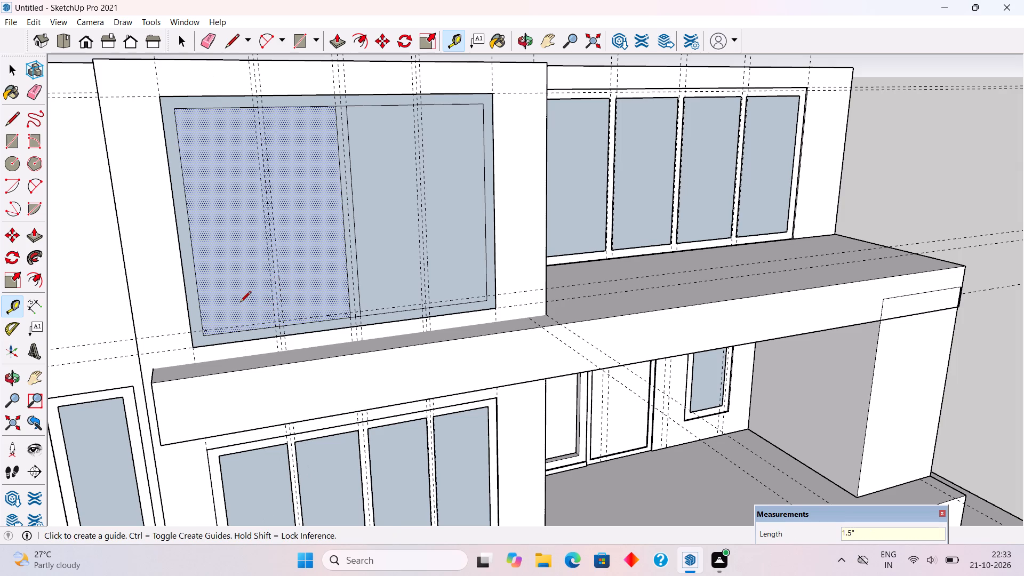
left_click(254, 109)
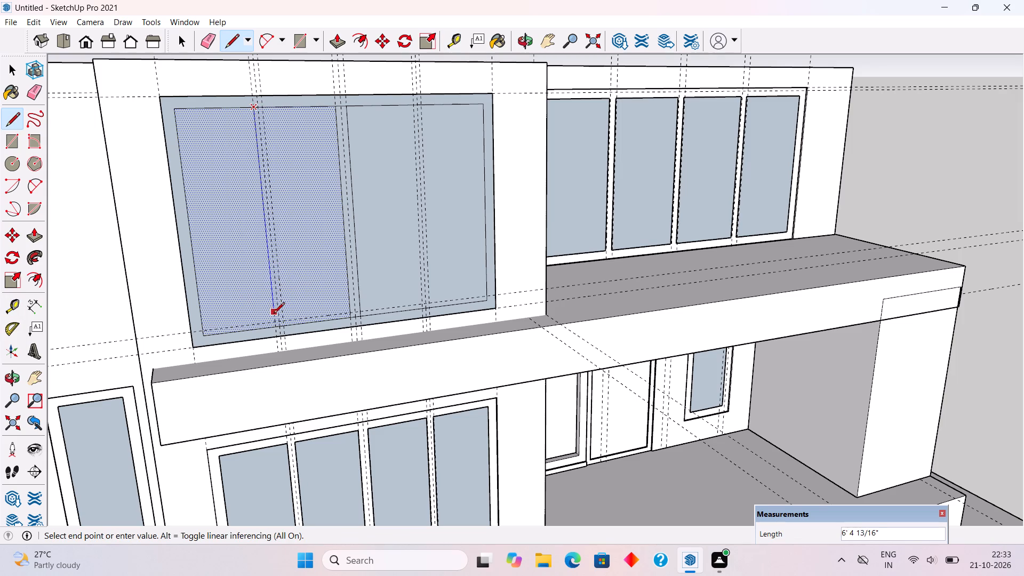
scroll(279, 326, "up", 2)
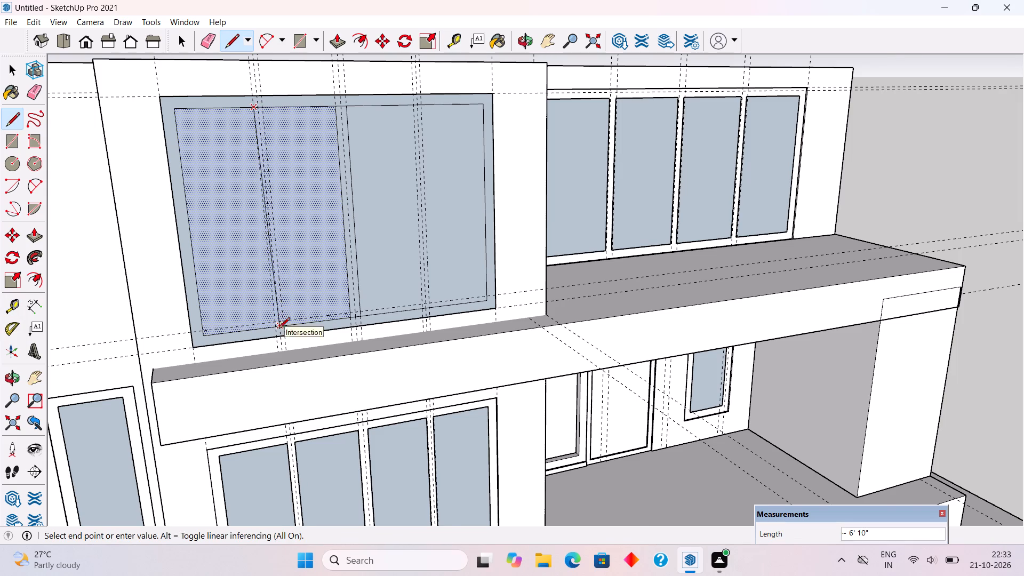
scroll(279, 329, "up", 2)
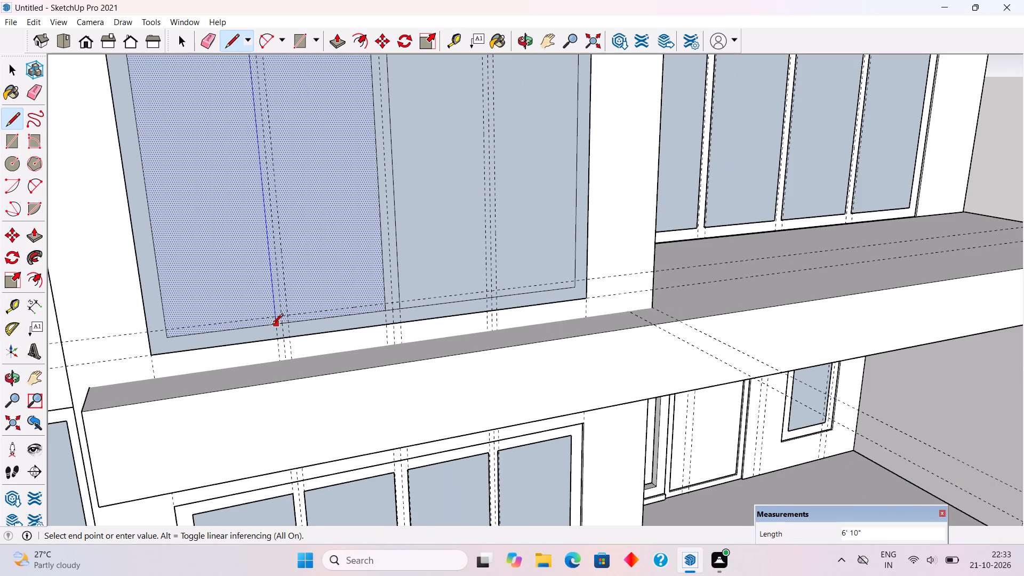
left_click(275, 324)
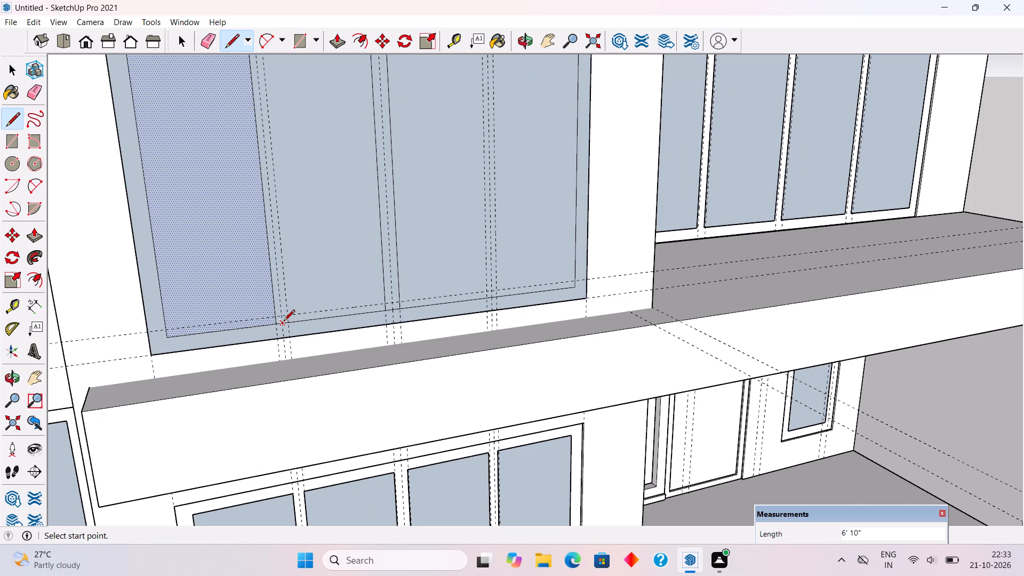
left_click(289, 322)
scroll(287, 313, "down", 8)
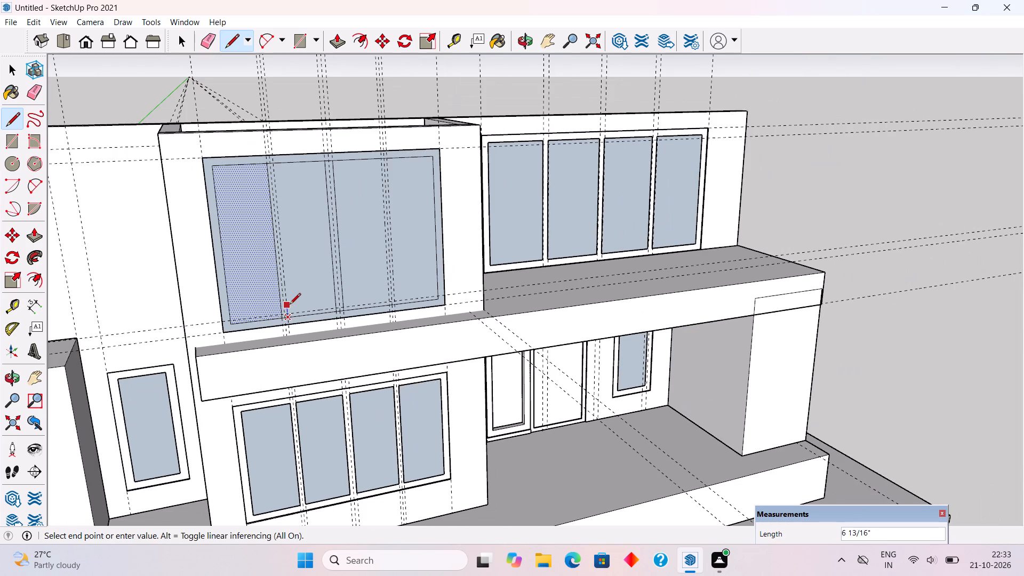
scroll(292, 194, "up", 1)
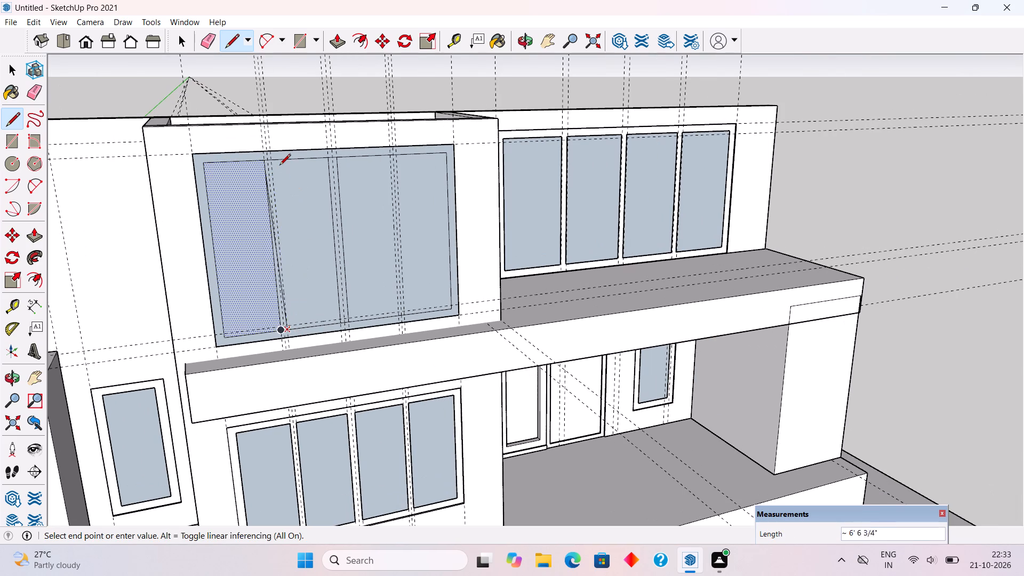
left_click(273, 161)
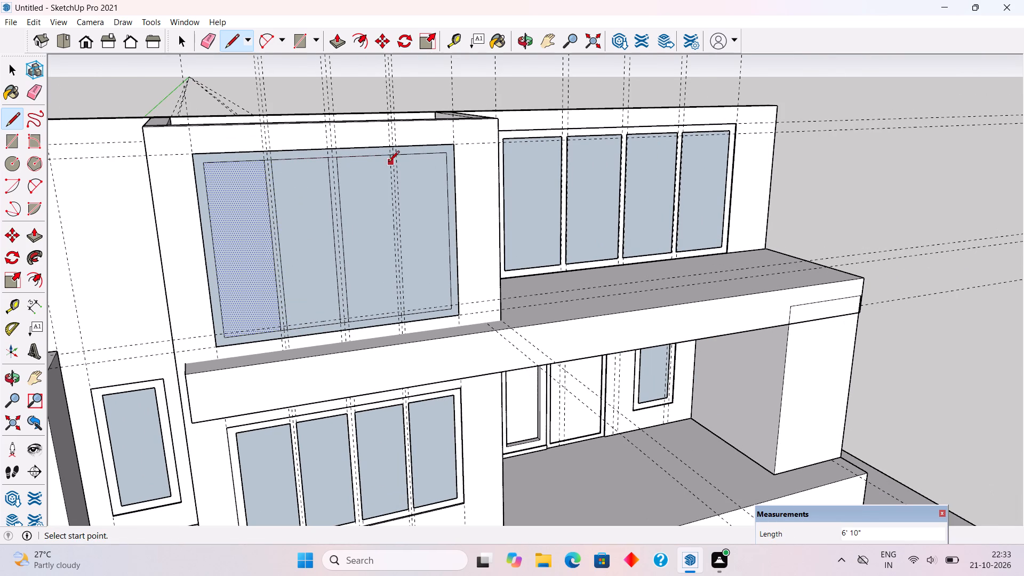
Outline the right pane's 3" mullion with two 6' 10" vertical lines along its outer guides, spanning the inner frame's height.
left_click(390, 158)
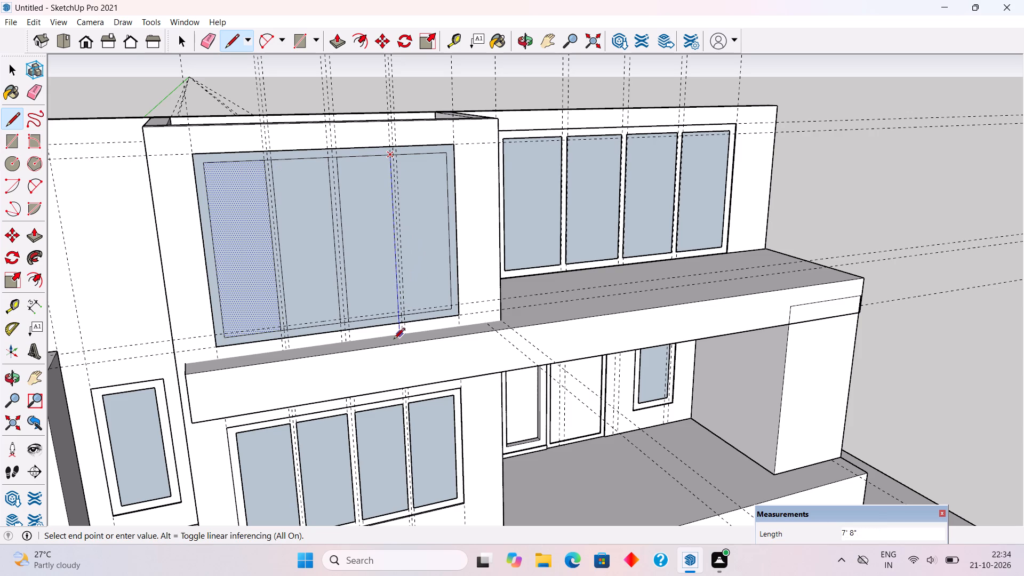
scroll(397, 321, "up", 5)
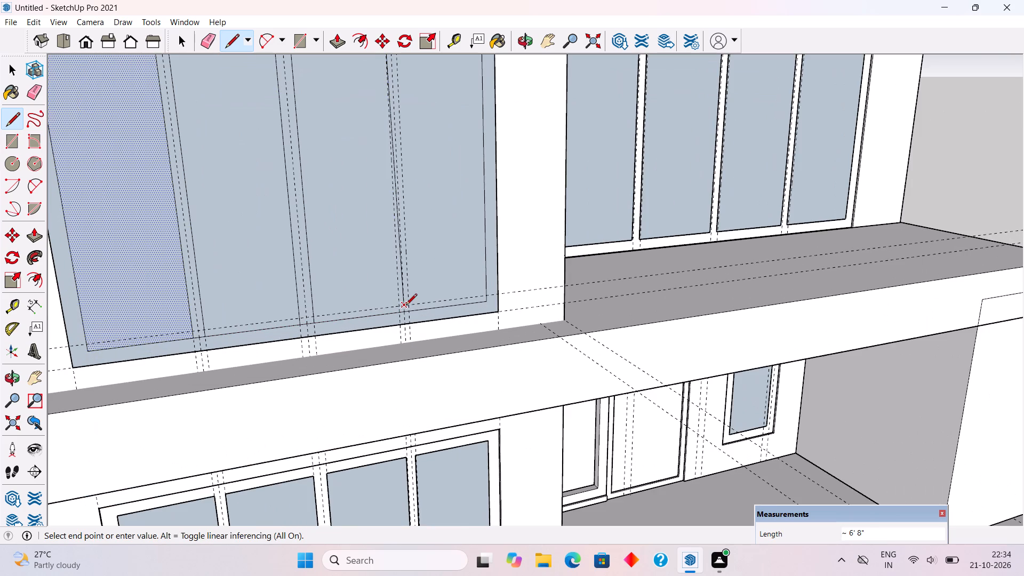
left_click(399, 314)
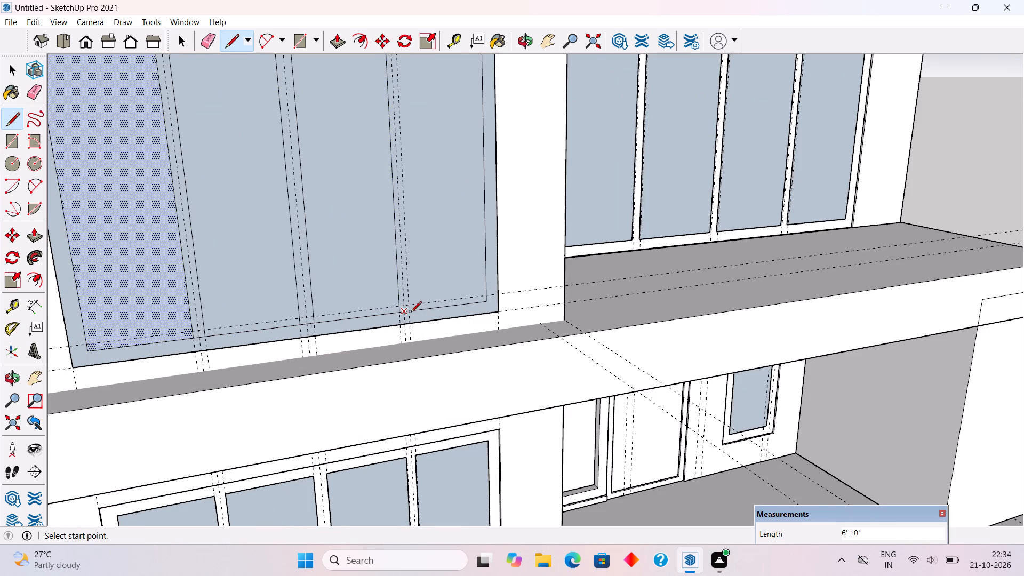
left_click(411, 313)
scroll(411, 313, "down", 7)
scroll(408, 174, "up", 3)
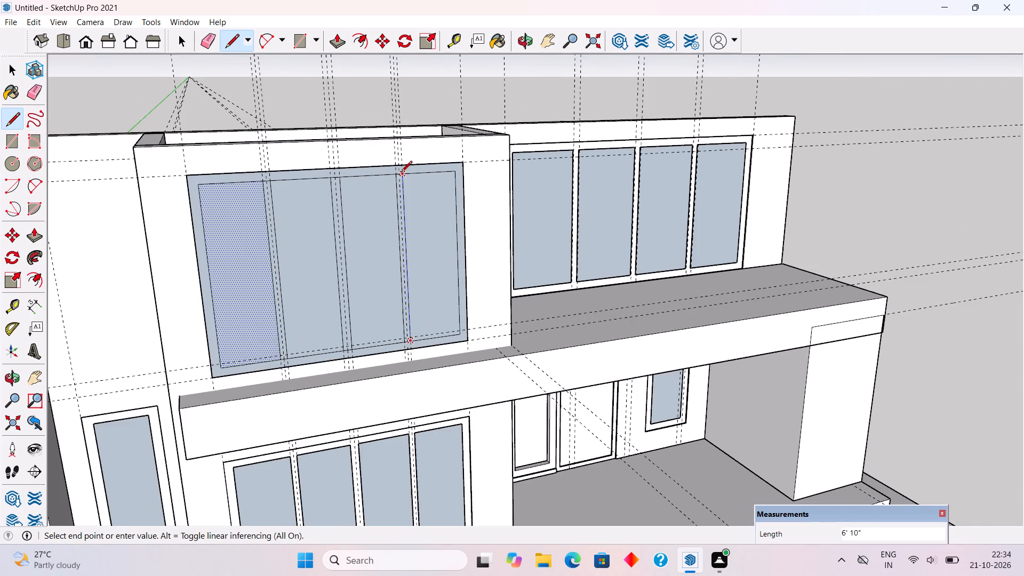
left_click(404, 175)
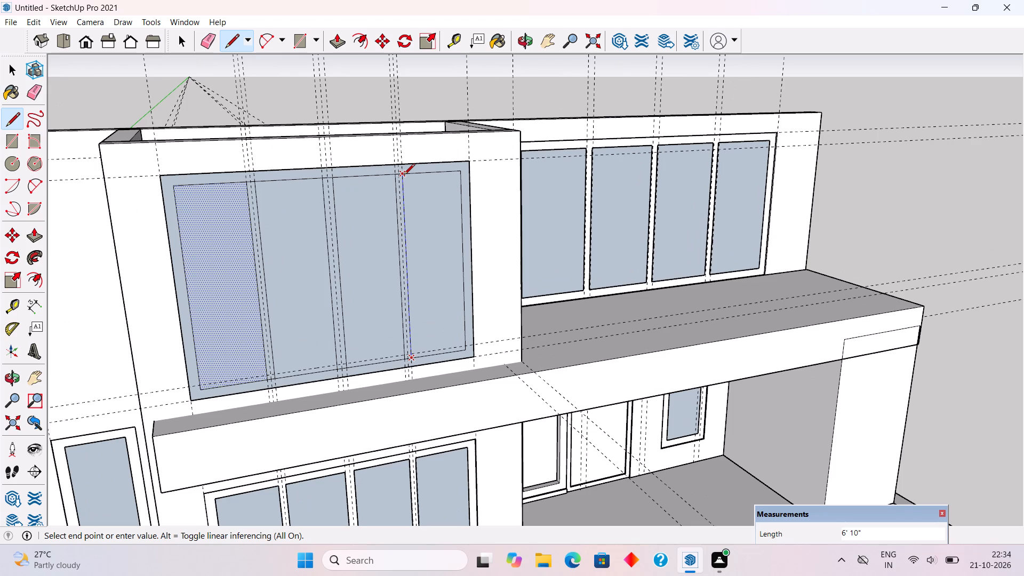
Erase the short edge segments crossing the three mullions at the inner frame's top and bottom, joining mullions and frame into one face.
key("e")
scroll(399, 175, "up", 3)
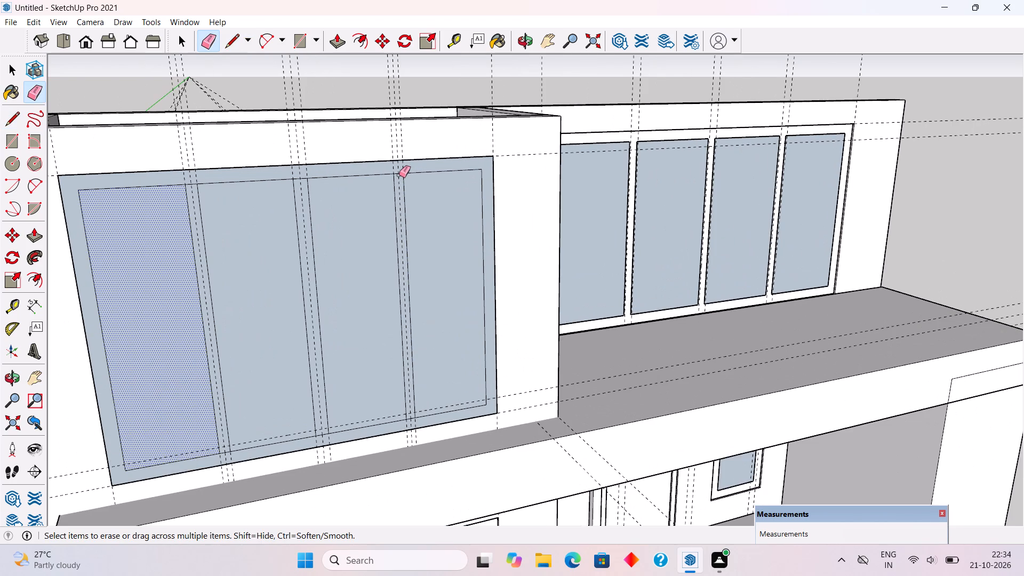
left_click(399, 175)
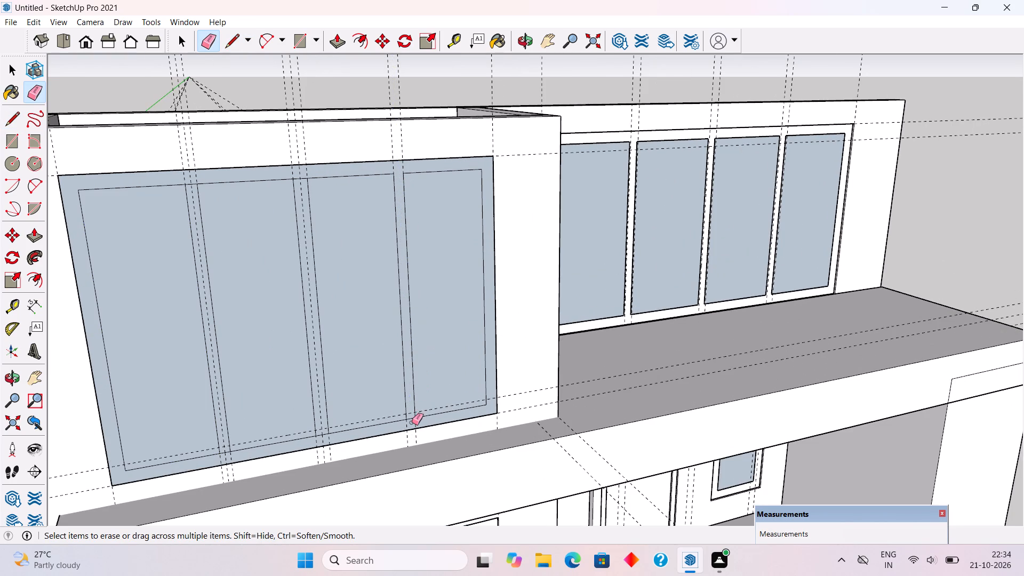
left_click(411, 419)
left_click(323, 435)
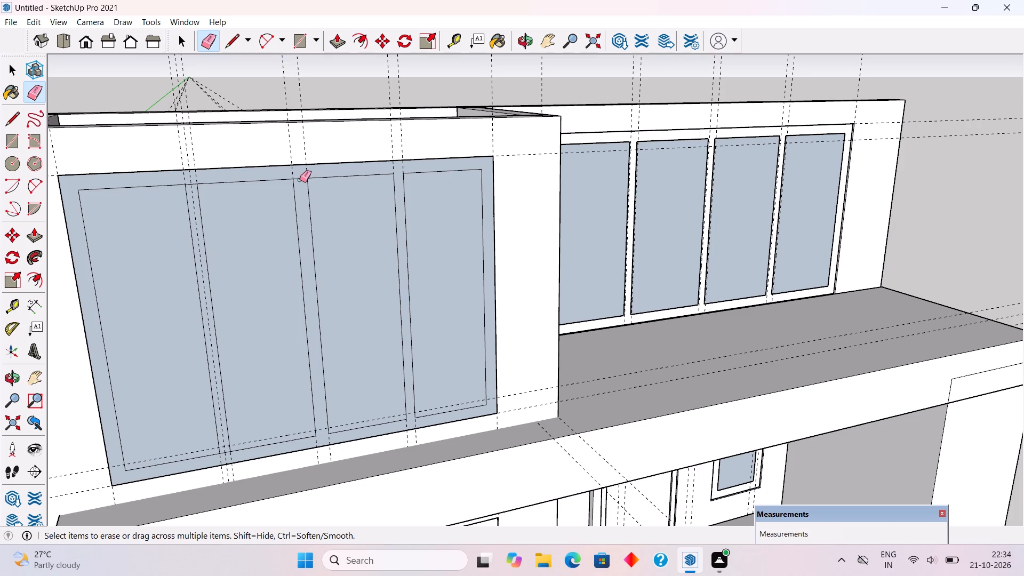
left_click(300, 180)
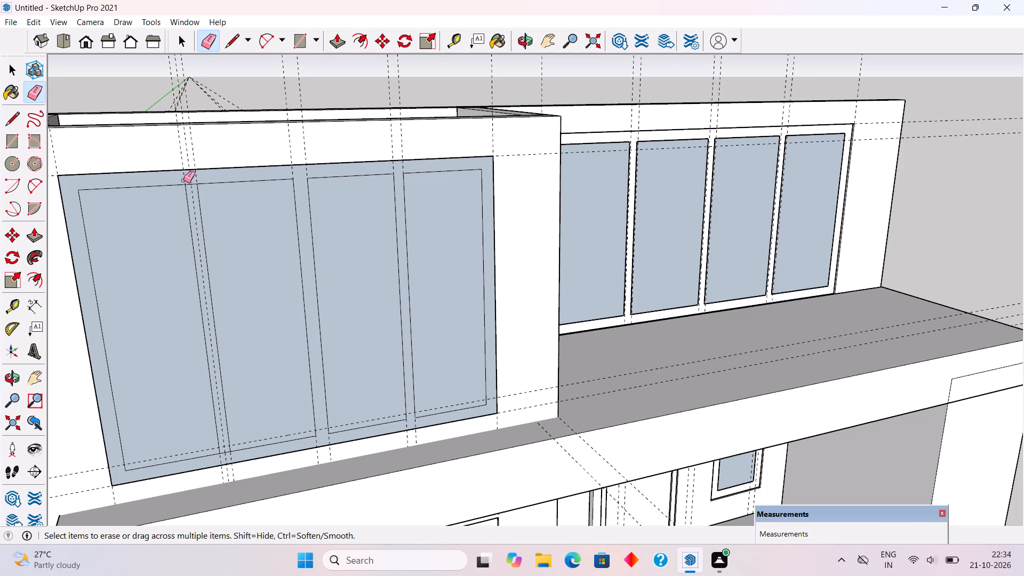
left_click(190, 185)
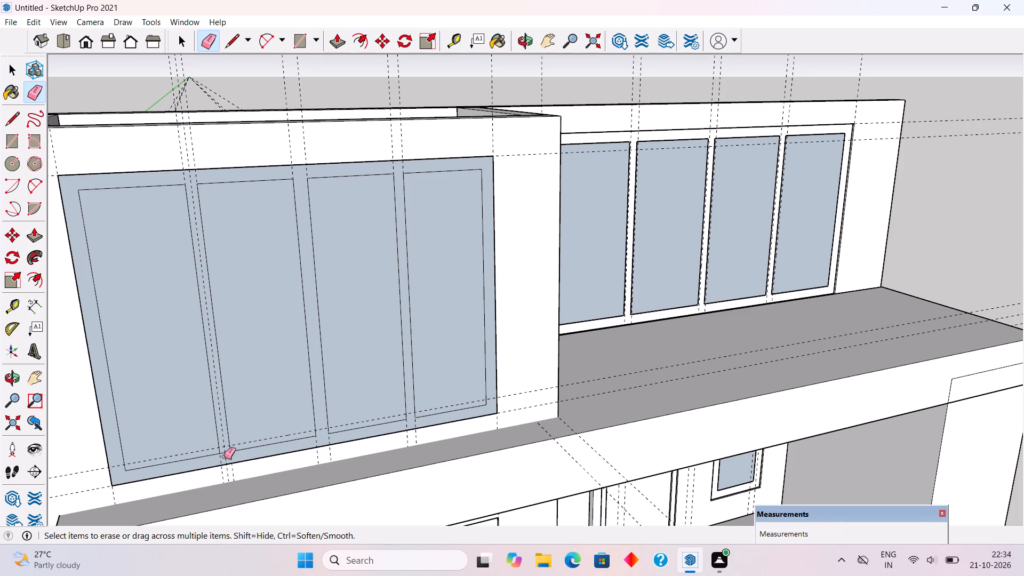
left_click(225, 454)
Delete the four pane faces of the upper front window, leaving only the frame and mullions.
key("space")
left_click(213, 438)
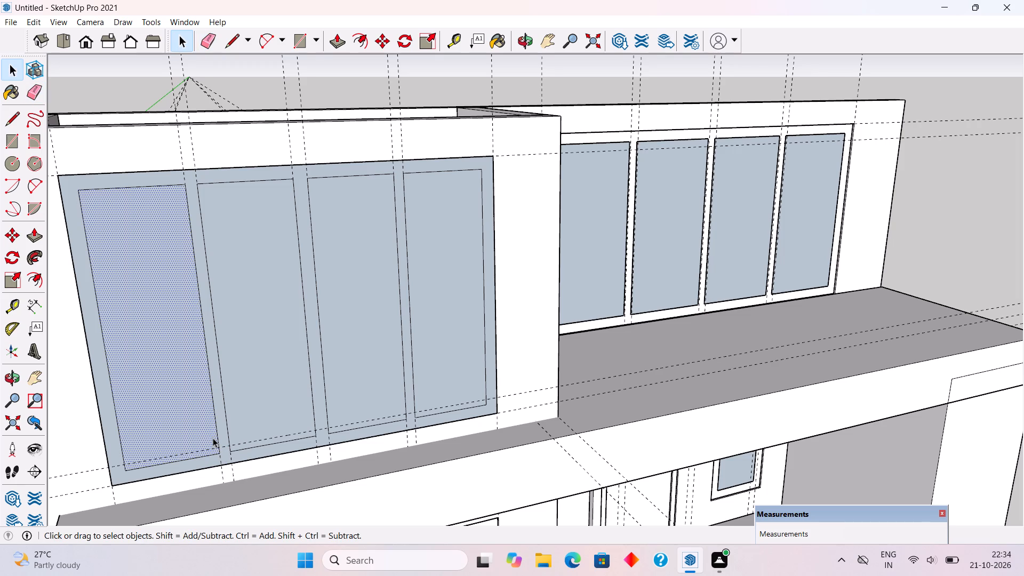
key("Delete")
left_click(268, 412)
key("Delete")
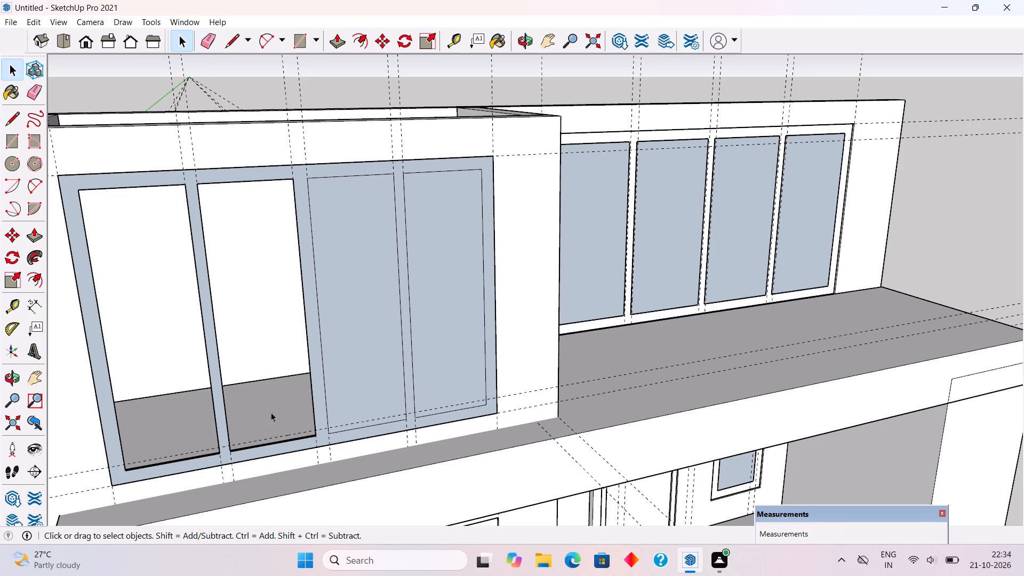
left_click(370, 387)
key("Delete")
left_click(462, 377)
key("Delete")
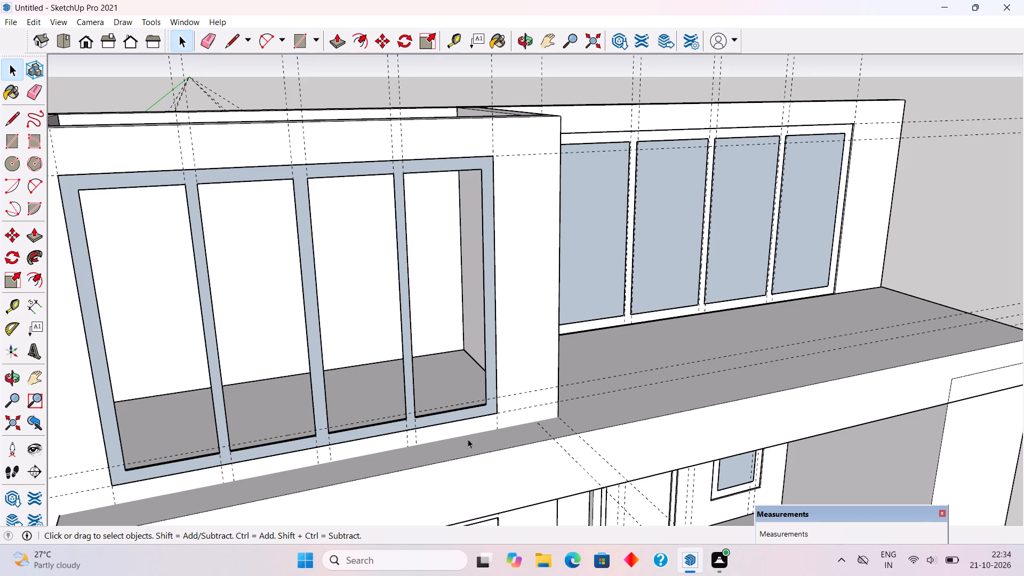
Push/Pull the upper front window's frame and mullion face by 4".
key("p")
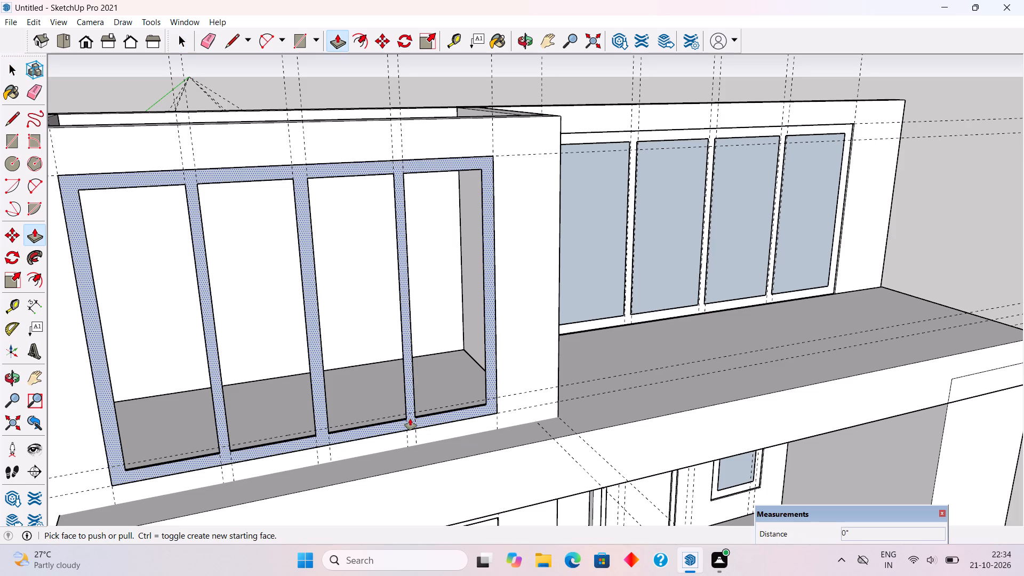
left_click(410, 419)
type("4\"")
key("Return")
key("space")
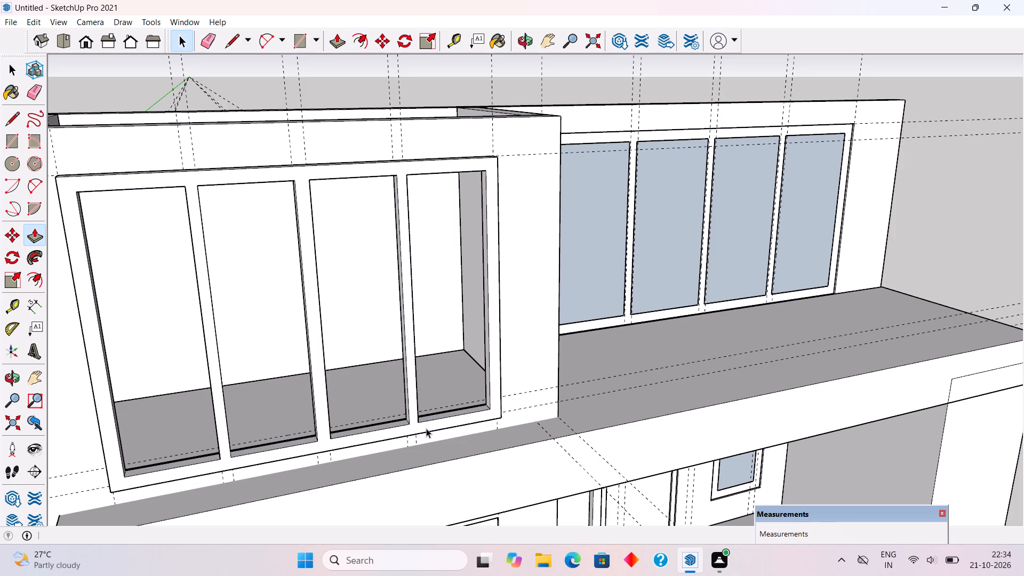
Select the whole extruded window frame with its mullions and make it a group.
triple_click(426, 428)
right_click(426, 428)
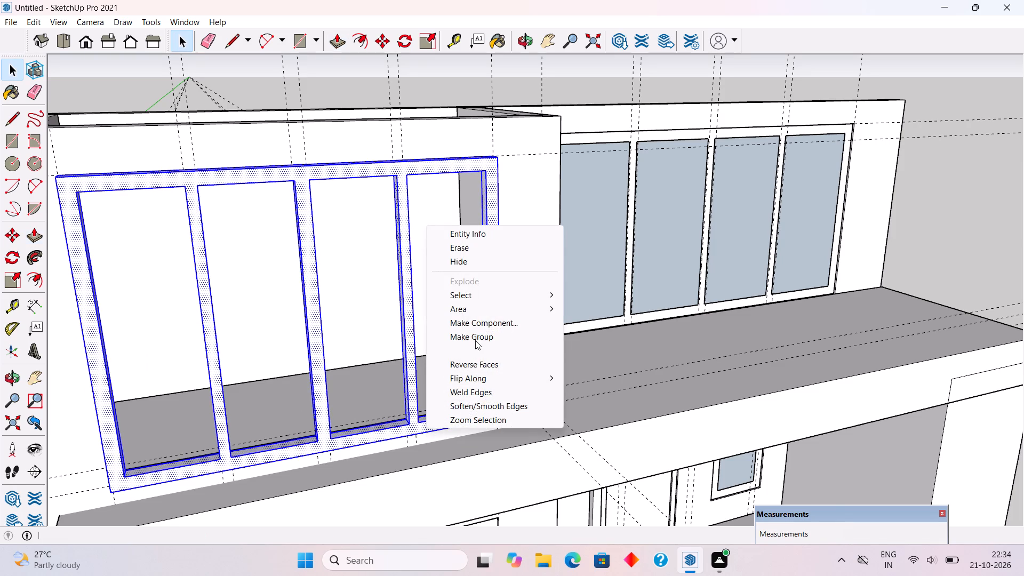
left_click(475, 340)
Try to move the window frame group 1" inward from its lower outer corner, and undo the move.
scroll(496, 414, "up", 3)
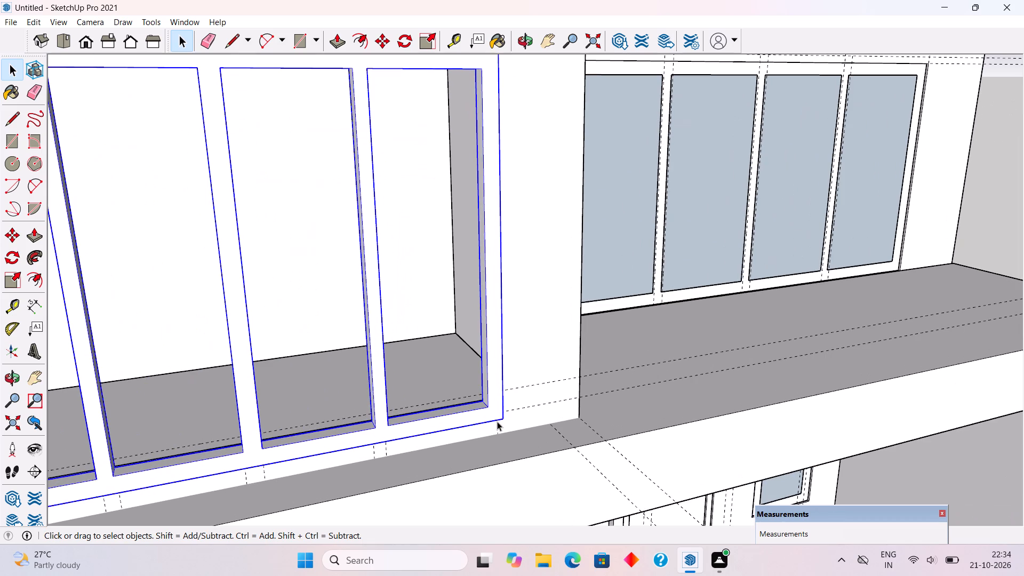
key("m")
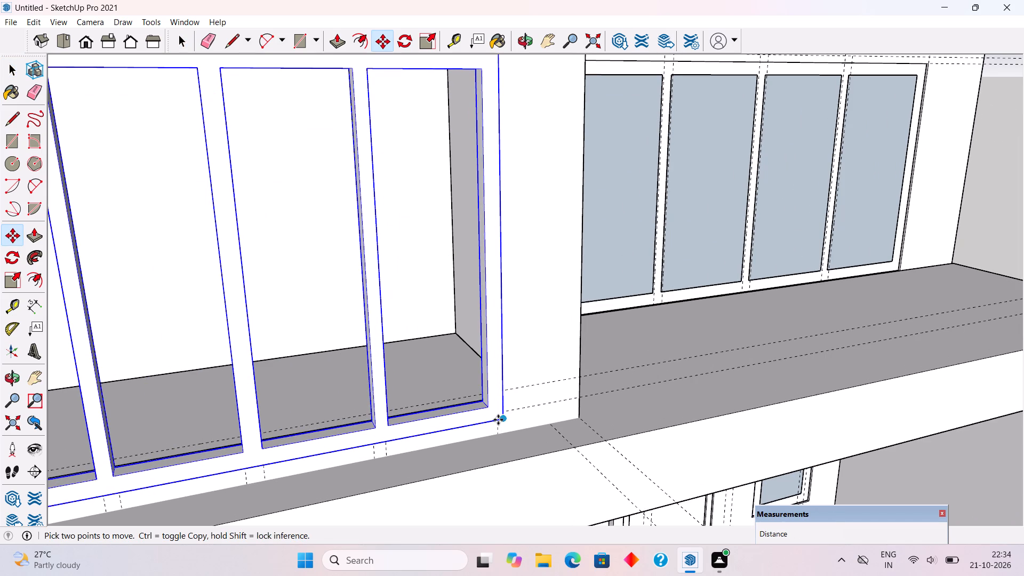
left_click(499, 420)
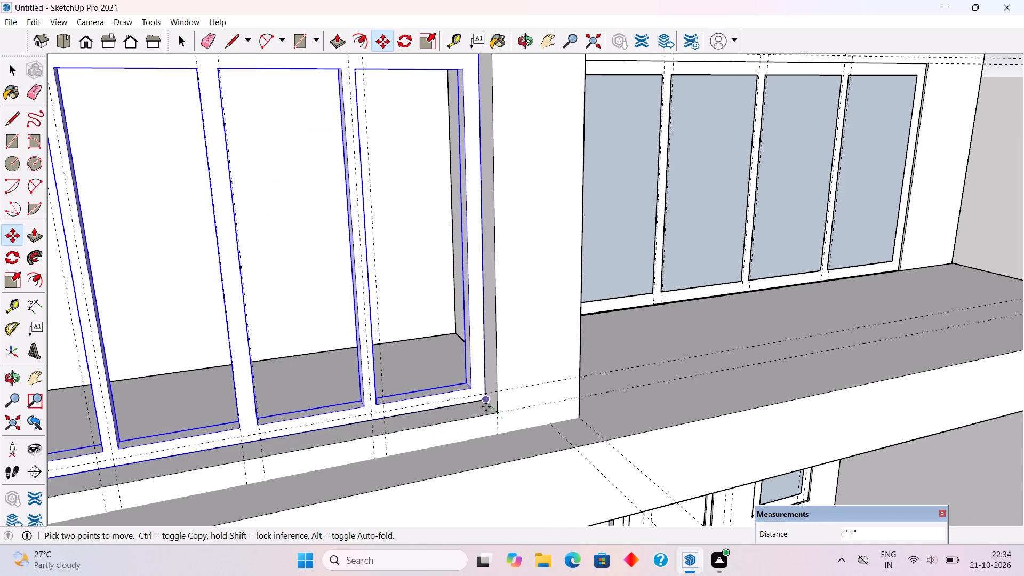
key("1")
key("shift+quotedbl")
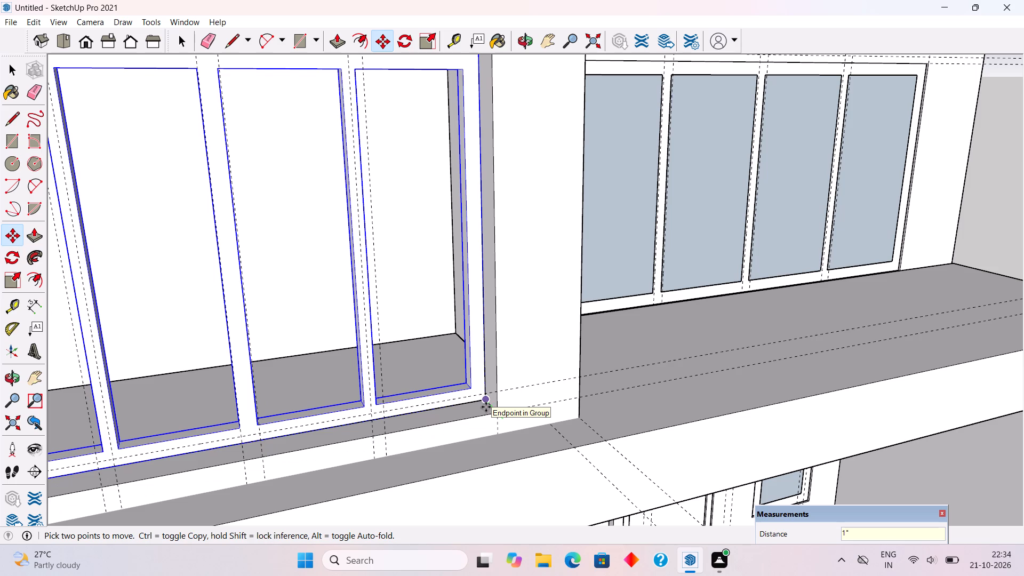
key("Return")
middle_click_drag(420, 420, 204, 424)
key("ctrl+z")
Move the window frame group back into the wall opening by its lower front corner, flush with the wall face.
scroll(227, 394, "up", 5)
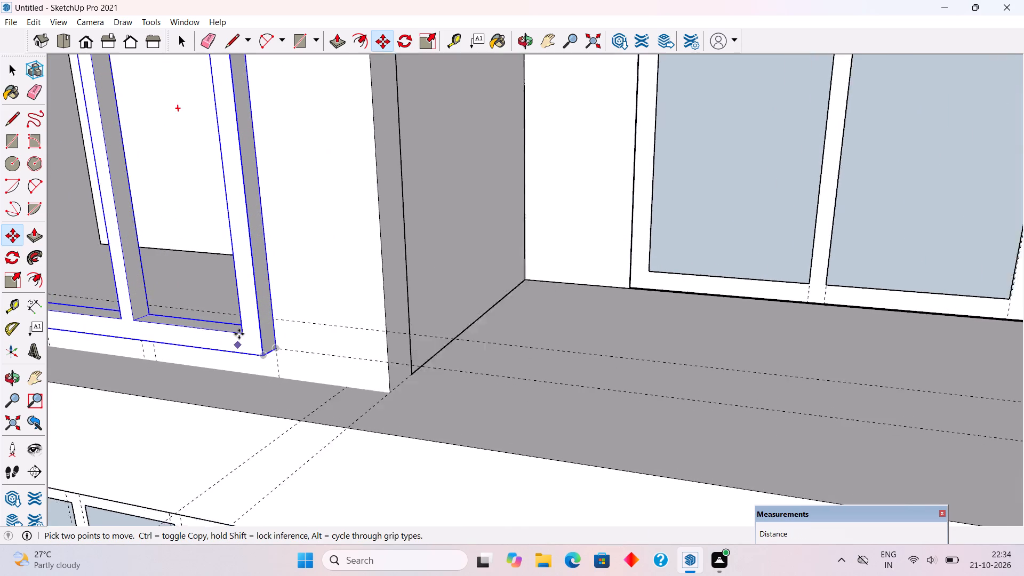
scroll(239, 334, "up", 1)
left_click(269, 362)
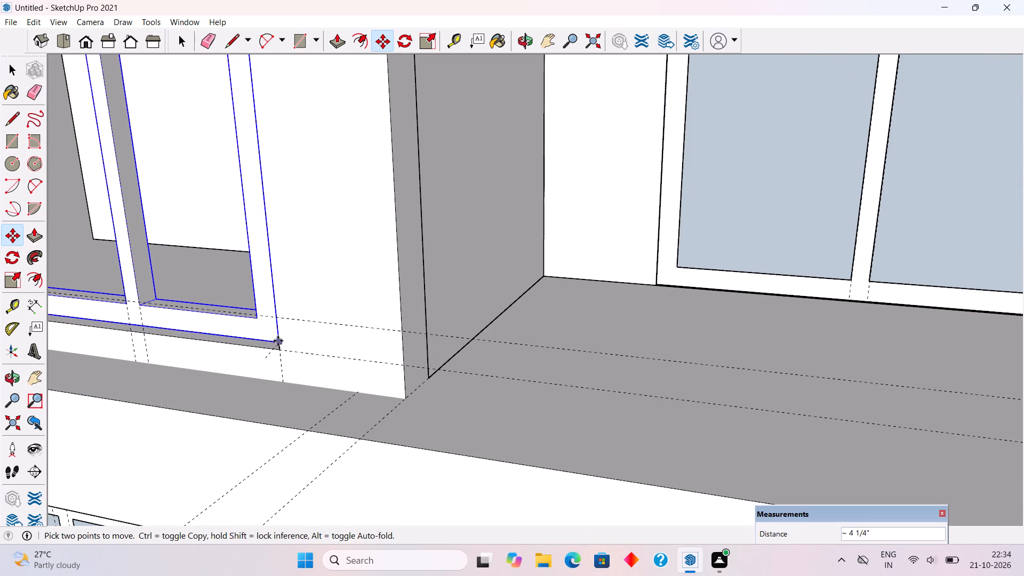
left_click(282, 350)
Move the window frame group a further 1" inward, recessing it behind the wall face, and deselect it.
middle_click_drag(235, 345, 436, 339)
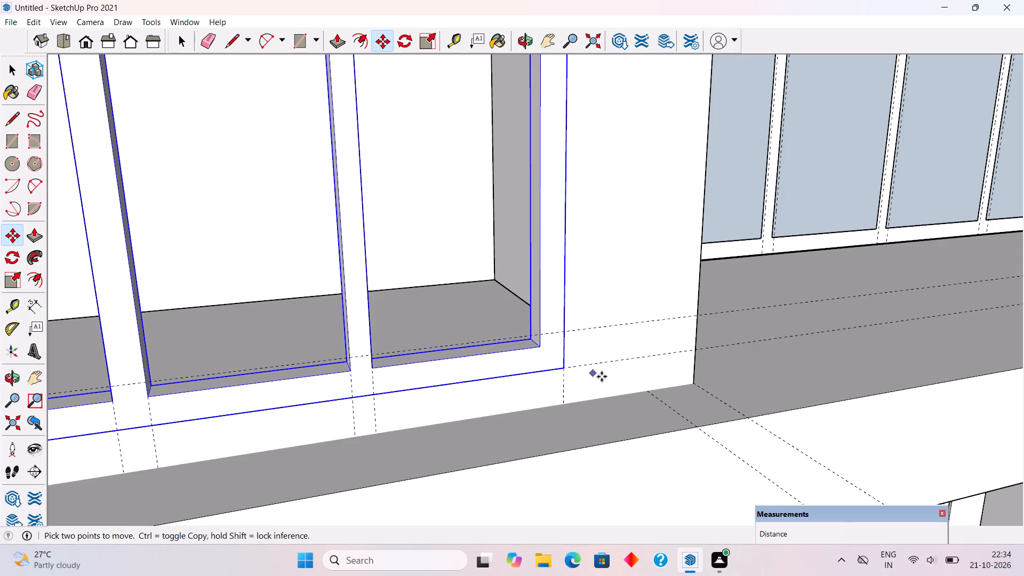
left_click(563, 372)
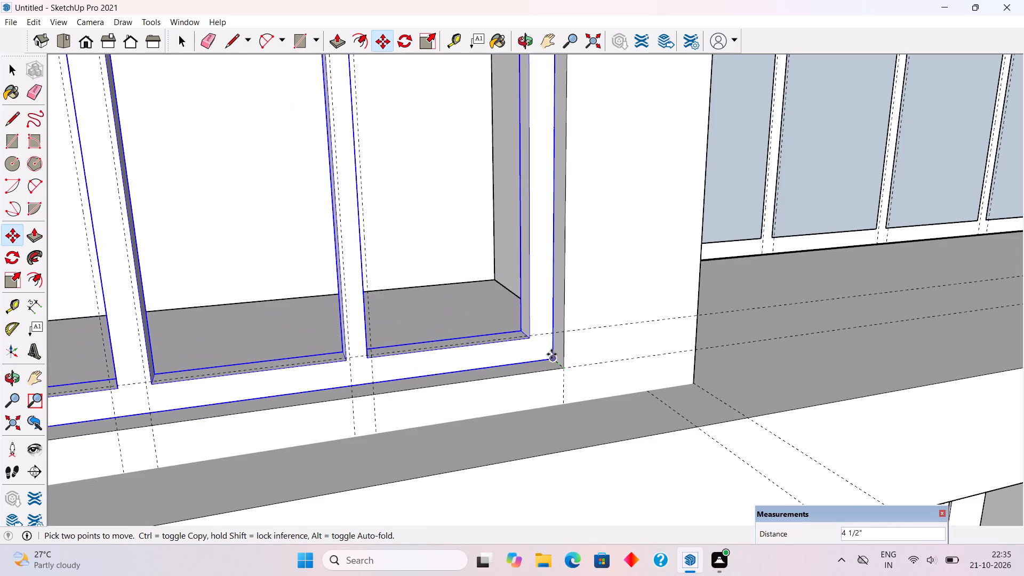
type("1\"")
key("Return")
key("space")
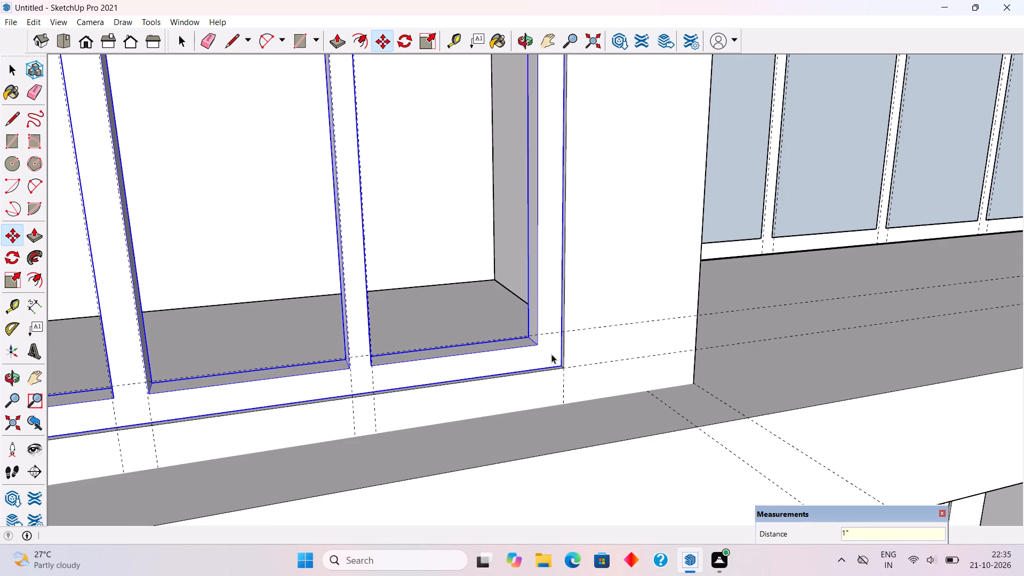
scroll(551, 354, "down", 17)
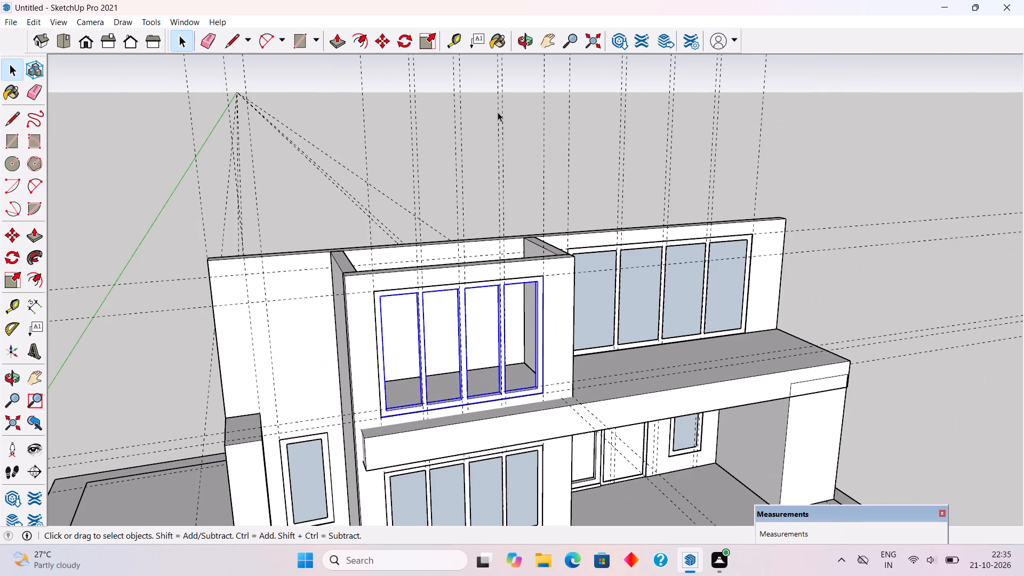
left_click(486, 128)
Draw four glass pane rectangles, each 2' 1 1/2" by 6' 10", inside the front block's upper window frame openings.
middle_click_drag(504, 245, 467, 199)
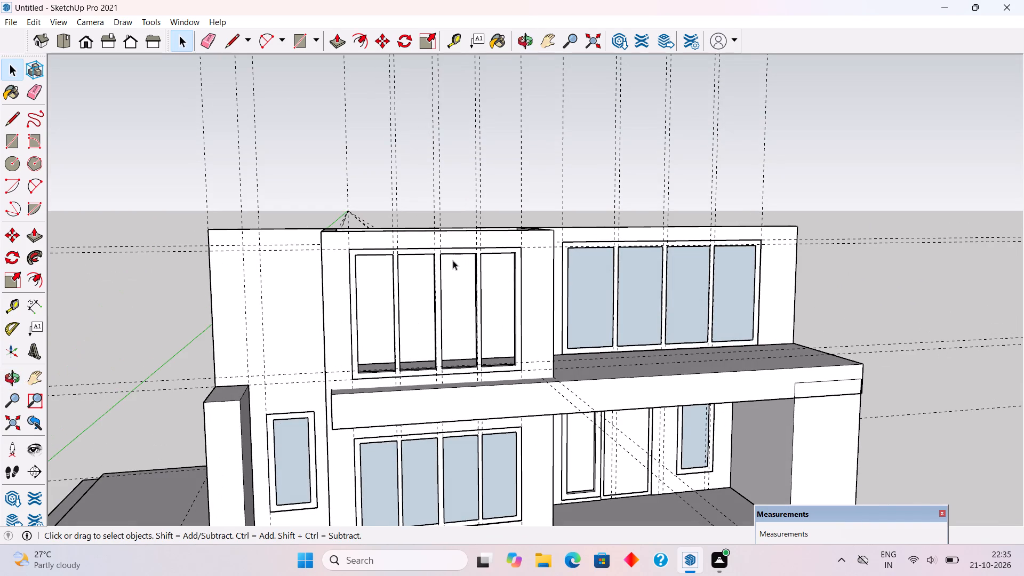
key("r")
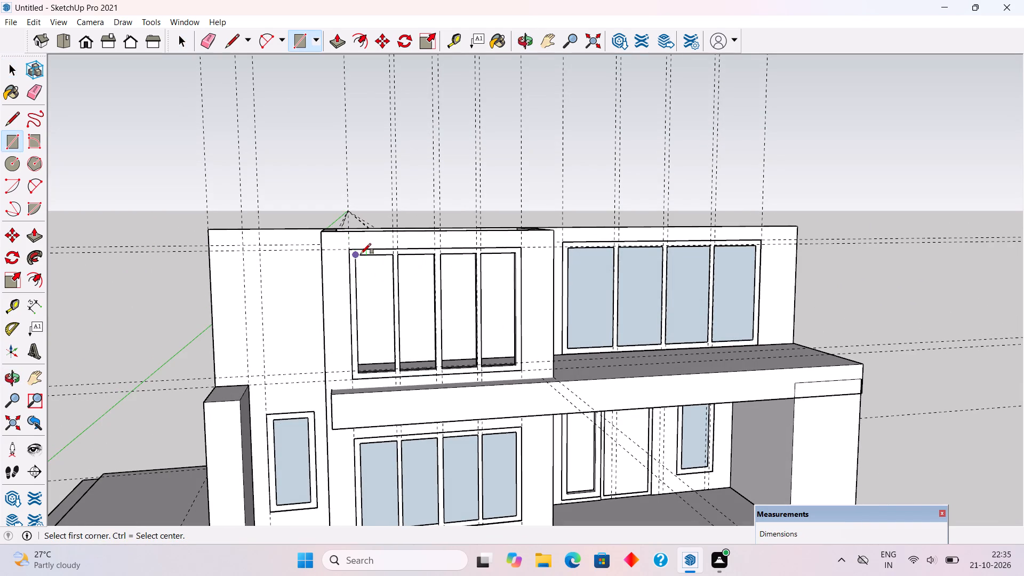
left_click(361, 254)
left_click(396, 367)
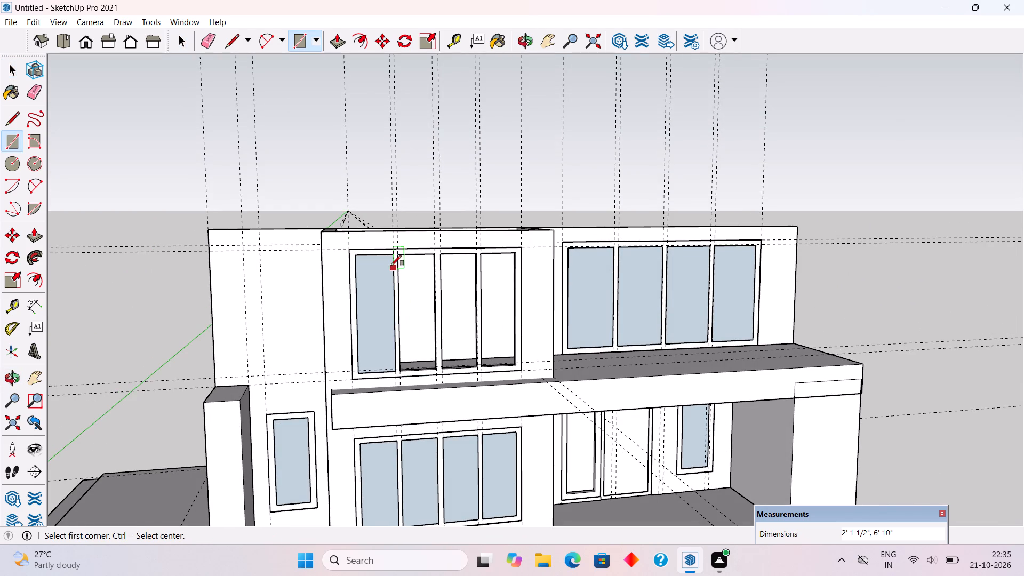
left_click(397, 259)
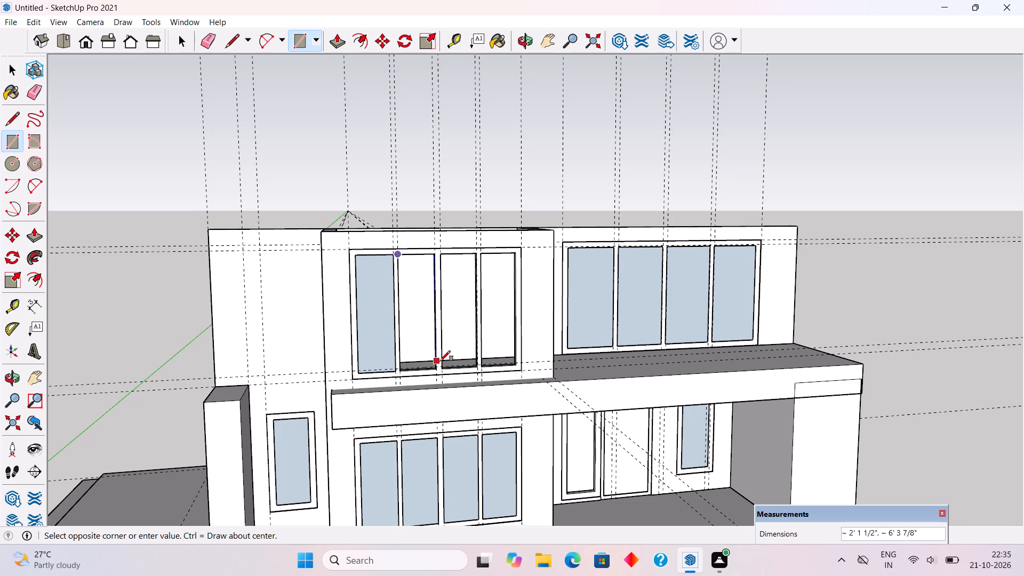
left_click(437, 367)
middle_click_drag(425, 337, 356, 429)
scroll(374, 316, "up", 7)
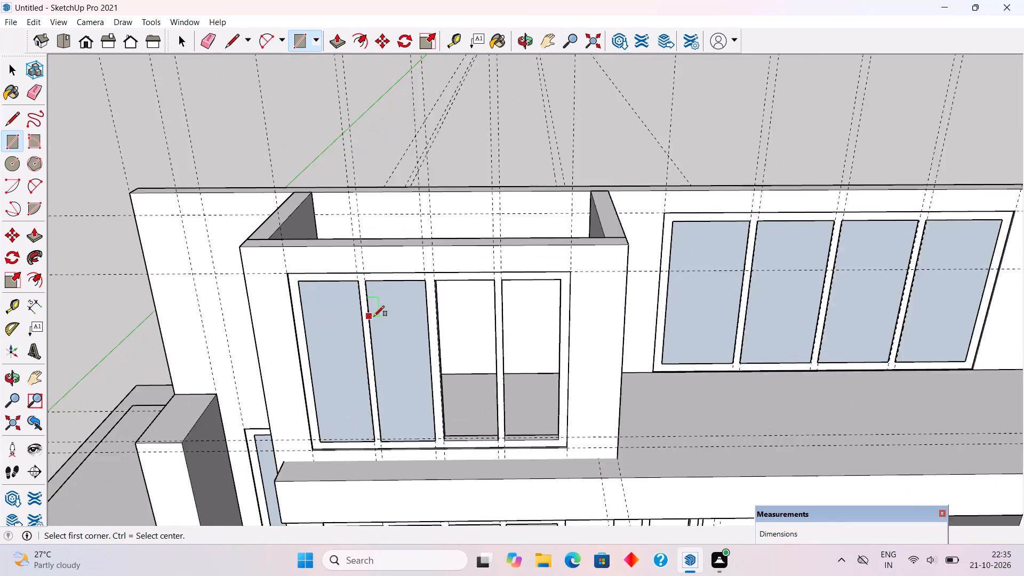
scroll(387, 332, "up", 3)
scroll(431, 319, "up", 1)
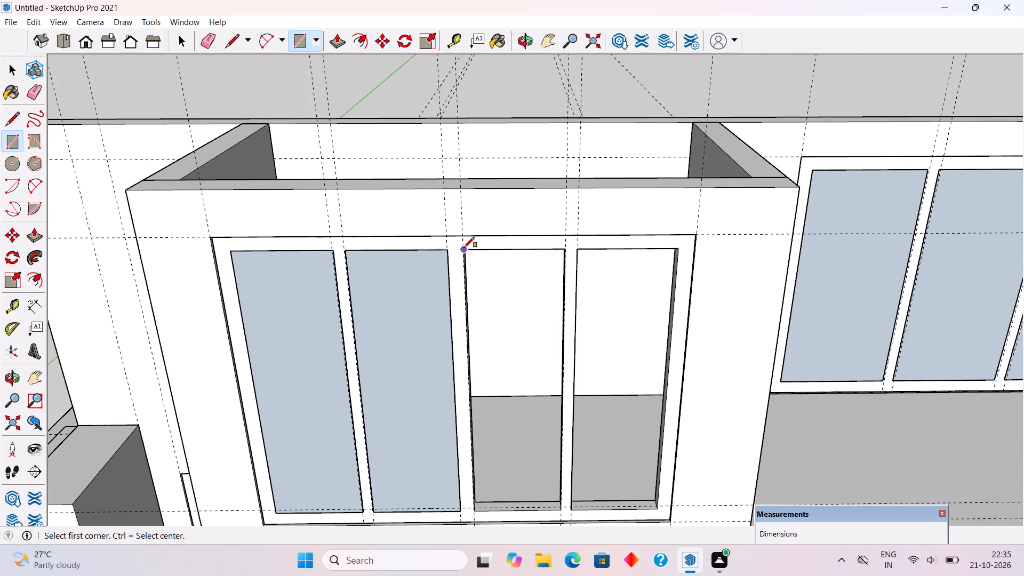
left_click(464, 247)
left_click(561, 508)
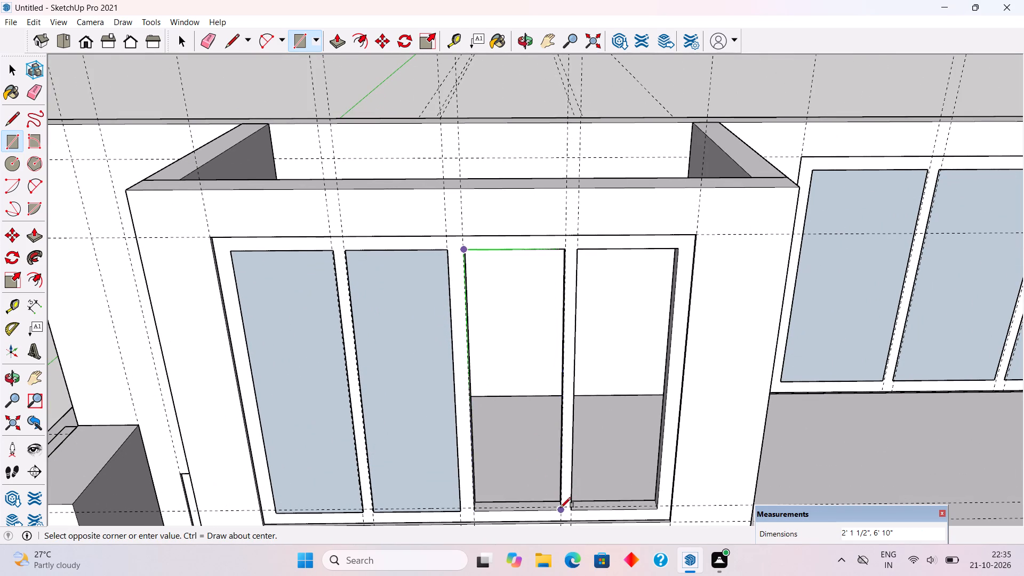
left_click(580, 255)
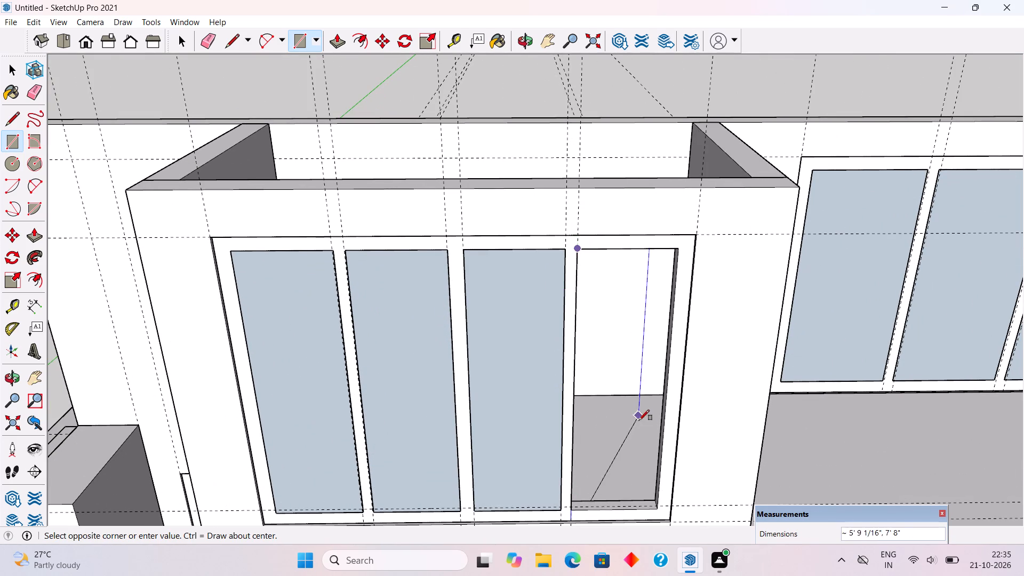
left_click(661, 512)
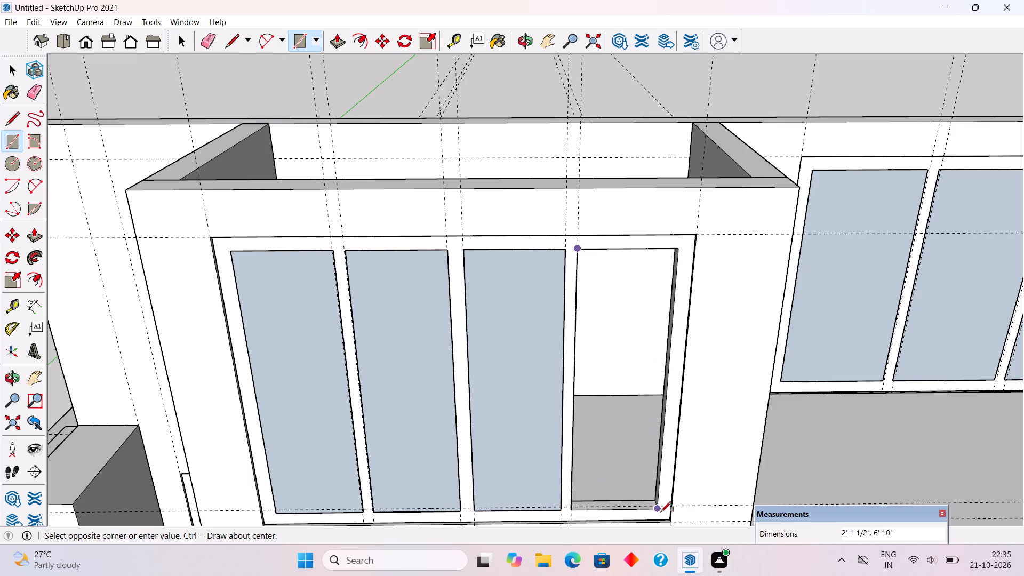
Make each of the four new glass panes in the front block's upper window its own group, and clear the selection.
key("space")
triple_click(612, 460)
right_click(612, 460)
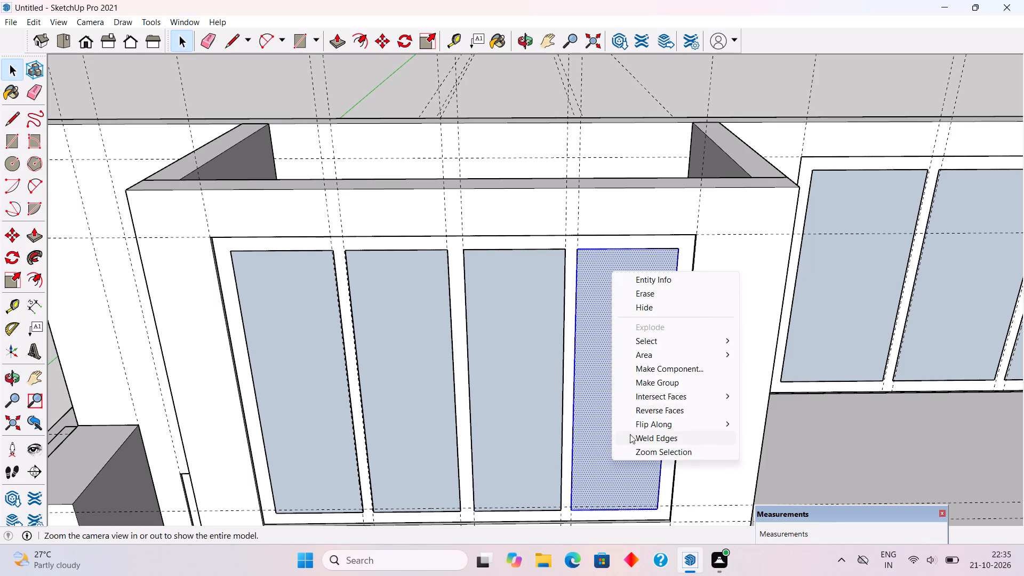
left_click(635, 383)
triple_click(522, 397)
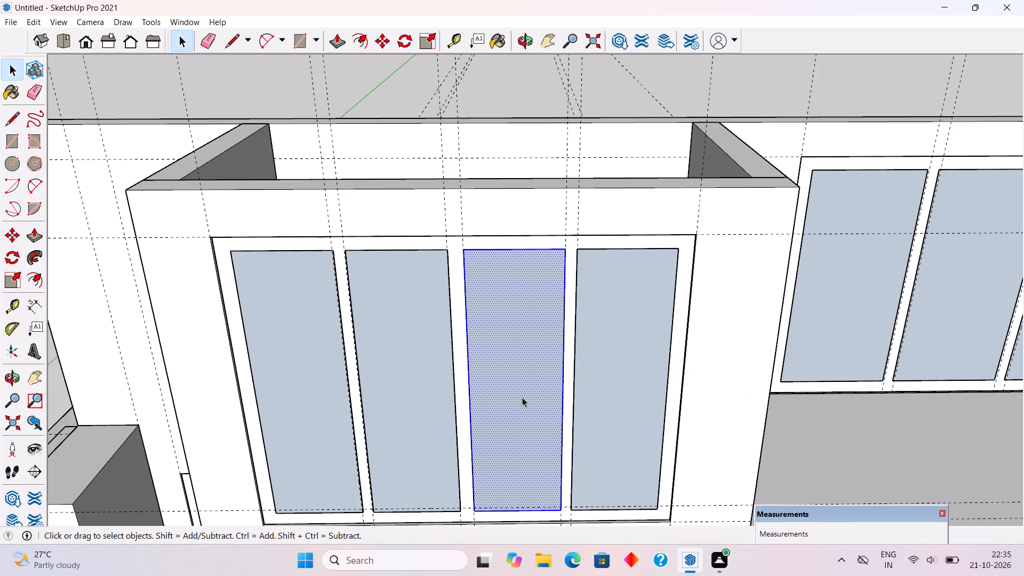
right_click(520, 396)
left_click(577, 315)
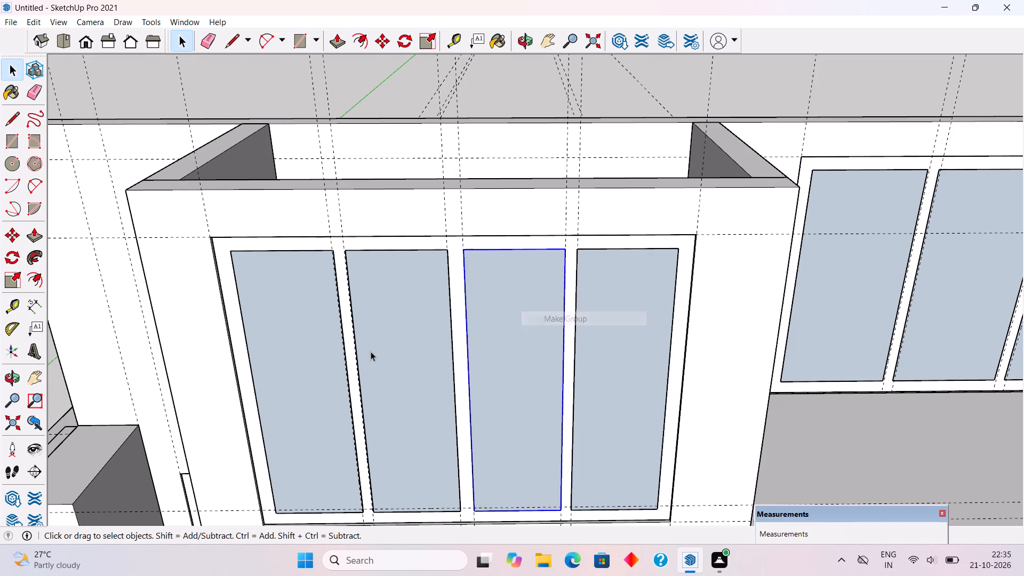
triple_click(371, 351)
right_click(371, 351)
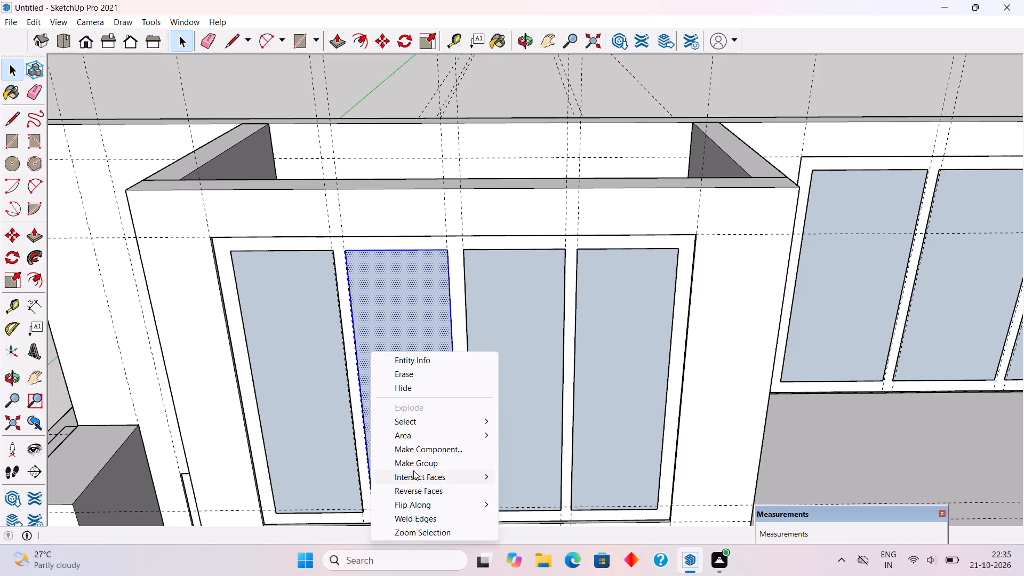
left_click(420, 458)
triple_click(339, 430)
right_click(339, 430)
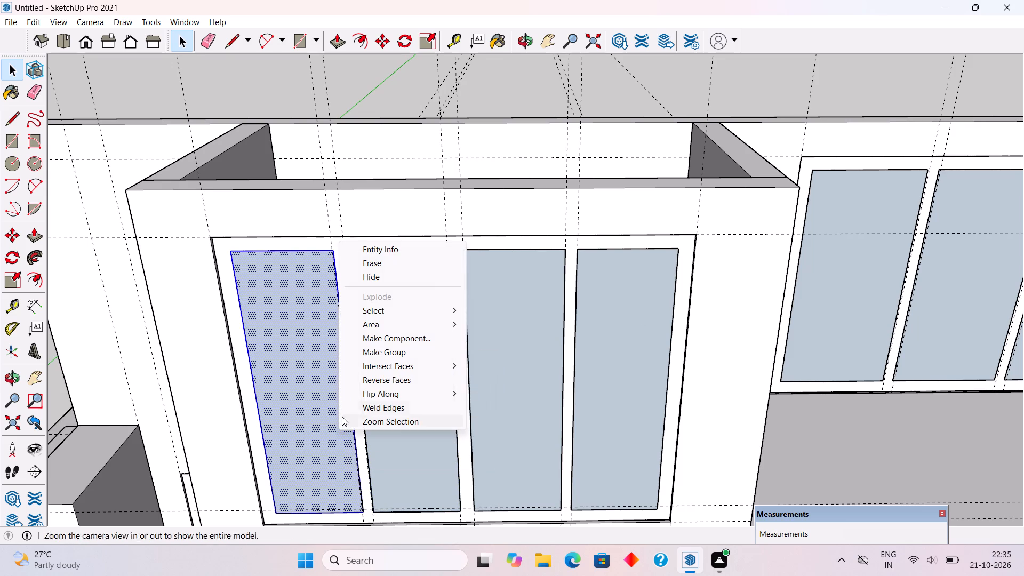
left_click(369, 349)
scroll(369, 349, "down", 14)
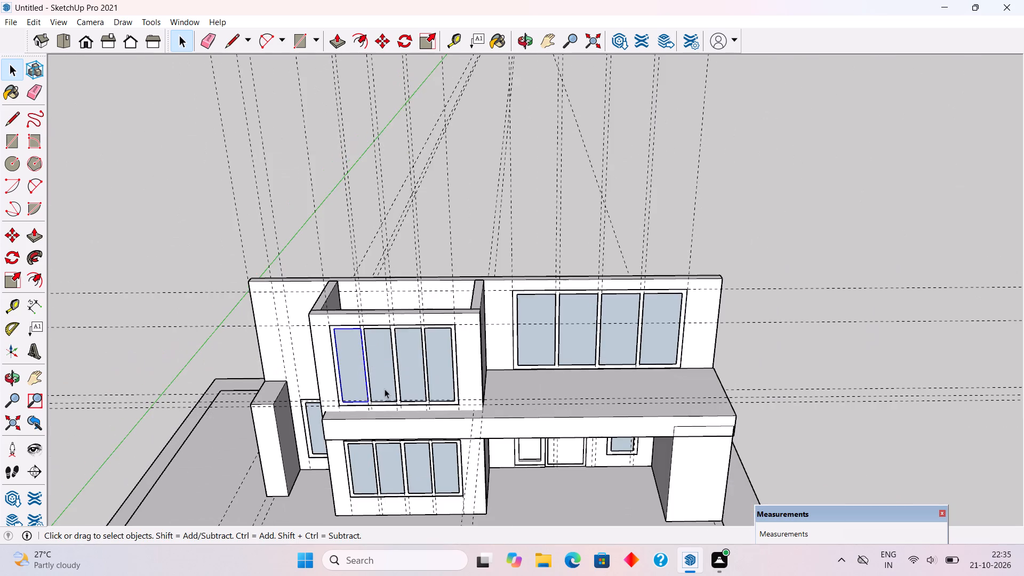
middle_click_drag(415, 414, 479, 254)
left_click(403, 206)
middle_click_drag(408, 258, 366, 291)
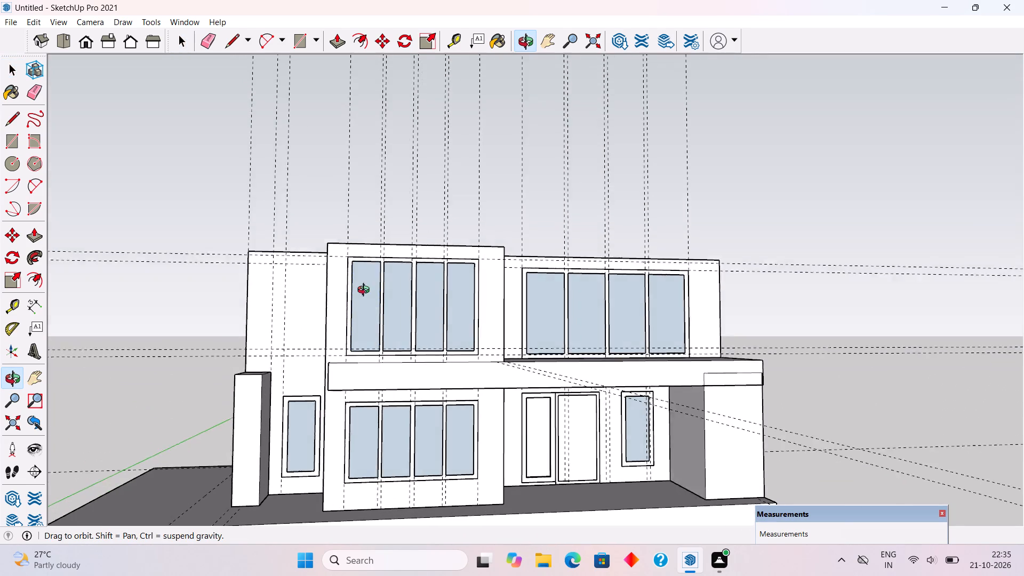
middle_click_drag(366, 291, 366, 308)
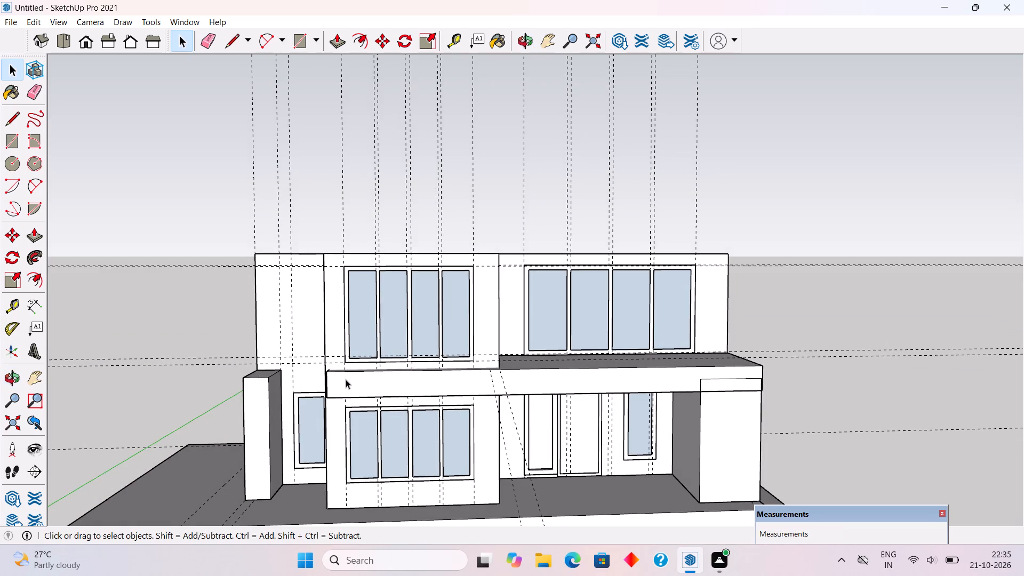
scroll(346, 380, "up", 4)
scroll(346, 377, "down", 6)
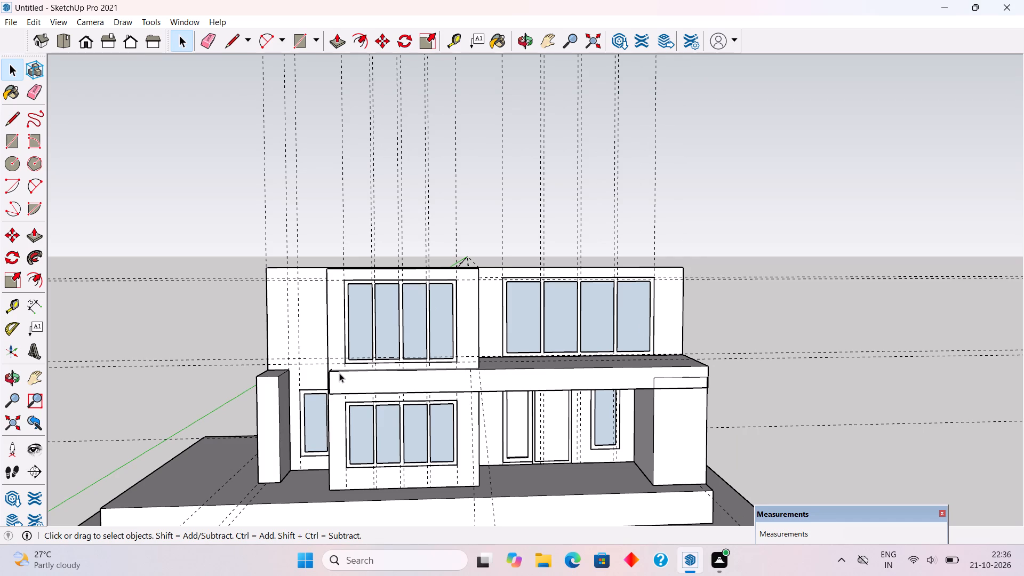
Measure from the top edge of the plain wall beside the projecting front block down to the upper horizontal guide.
middle_click_drag(342, 373, 507, 344)
scroll(314, 274, "up", 8)
middle_click_drag(330, 295, 338, 369)
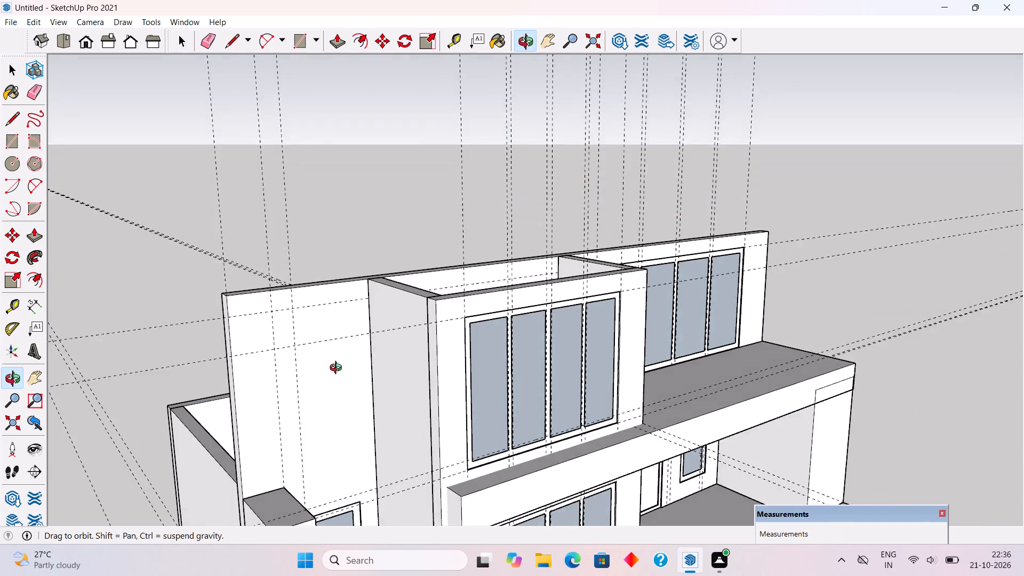
middle_click_drag(338, 369, 315, 346)
key("t")
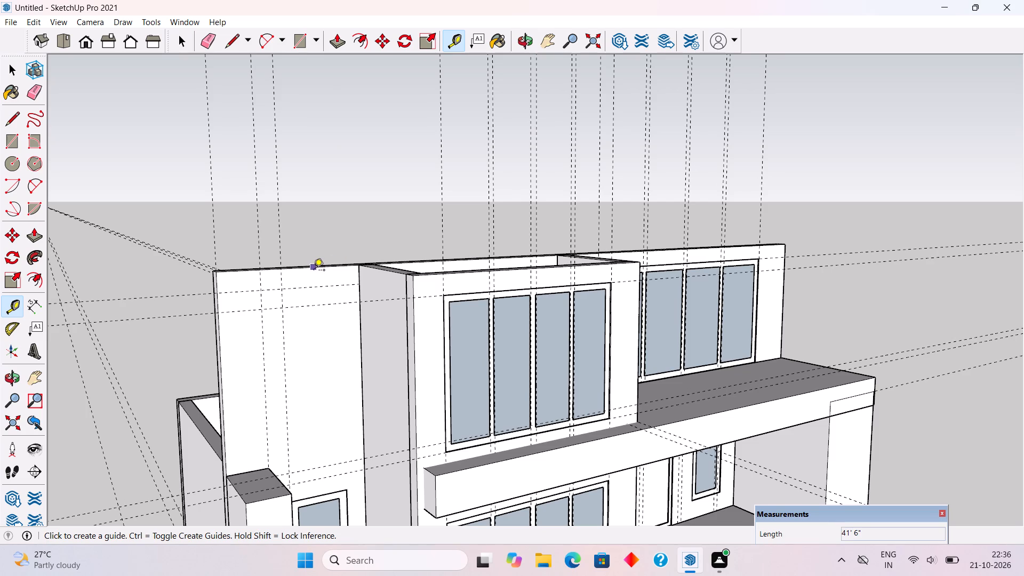
left_click(474, 275)
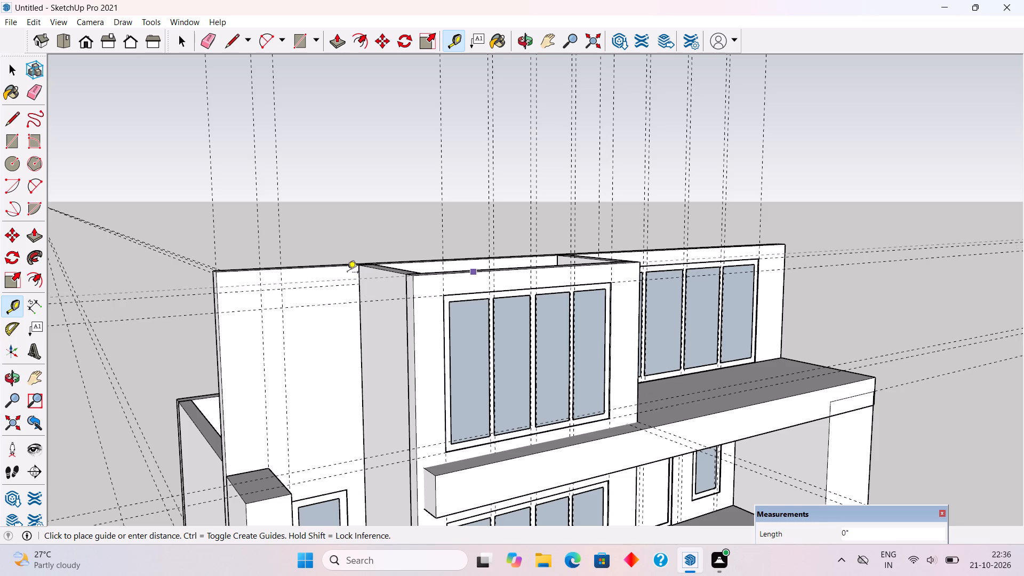
key("space")
type("t")
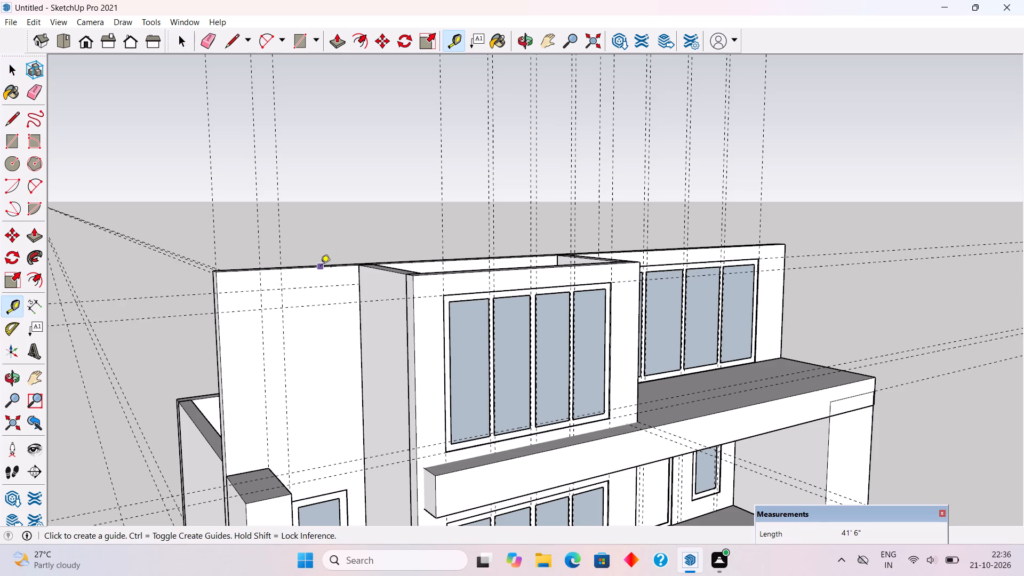
left_click(321, 271)
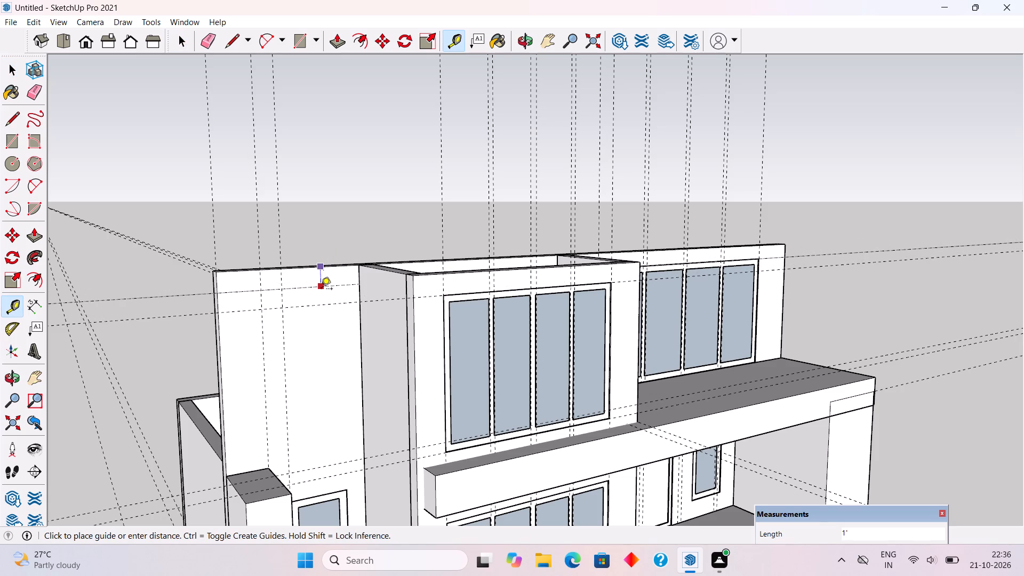
key("space")
Measure the narrow ground-floor window's height from its frame's top edge to its bottom edge.
scroll(340, 329, "down", 9)
scroll(366, 426, "up", 3)
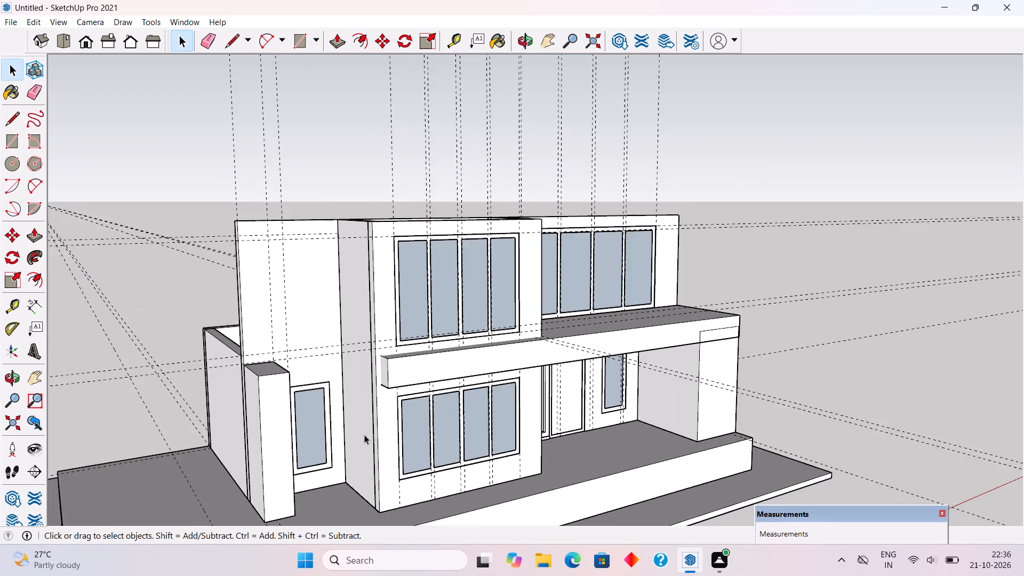
scroll(364, 435, "up", 4)
middle_click_drag(289, 429, 245, 411)
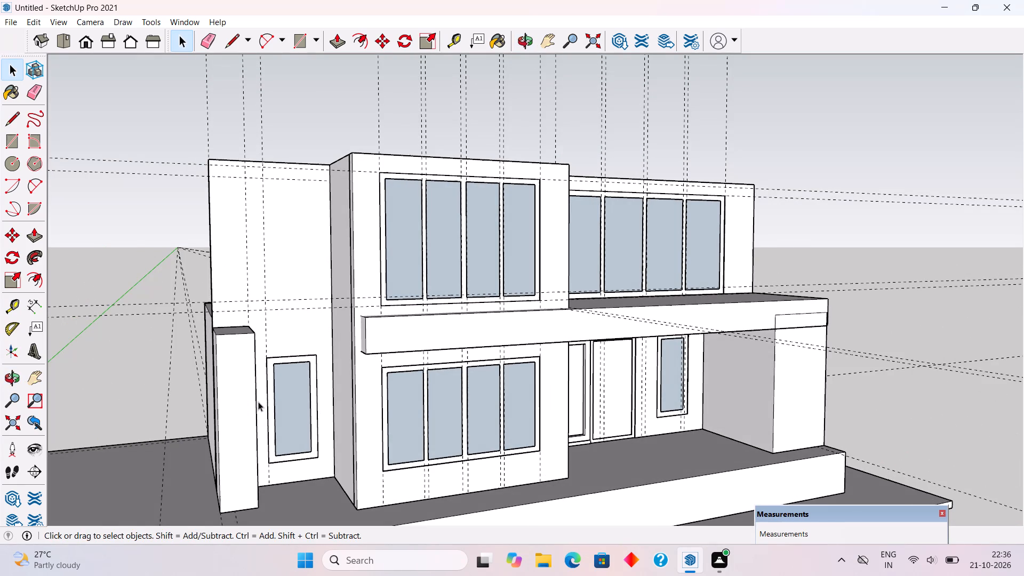
key("t")
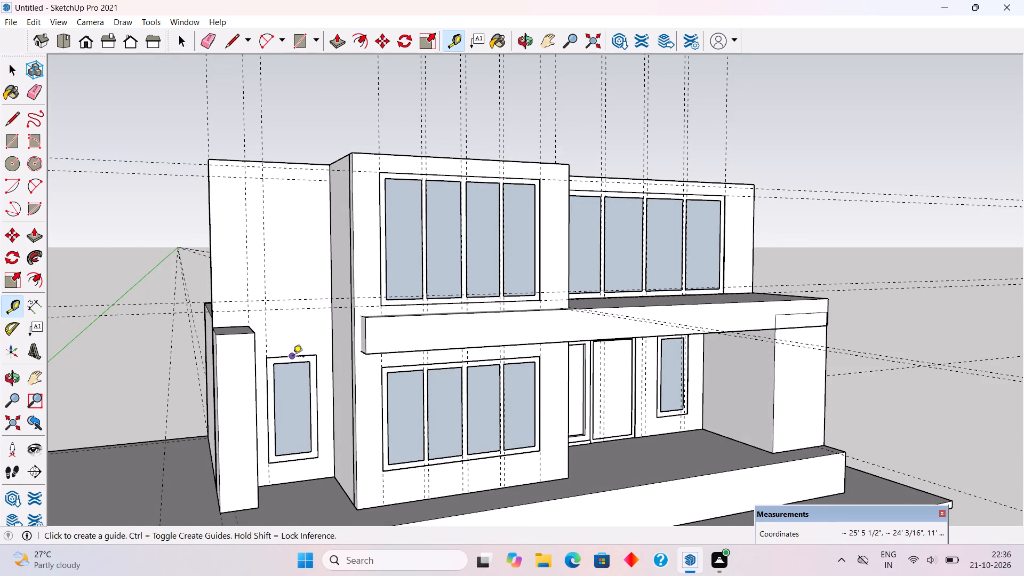
left_click(293, 357)
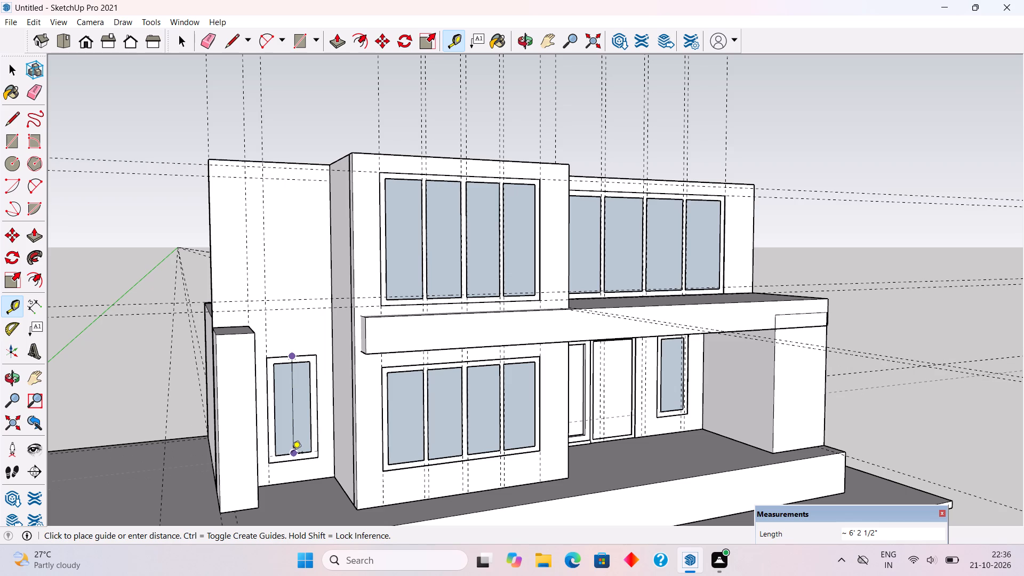
key("t")
scroll(294, 394, "up", 3)
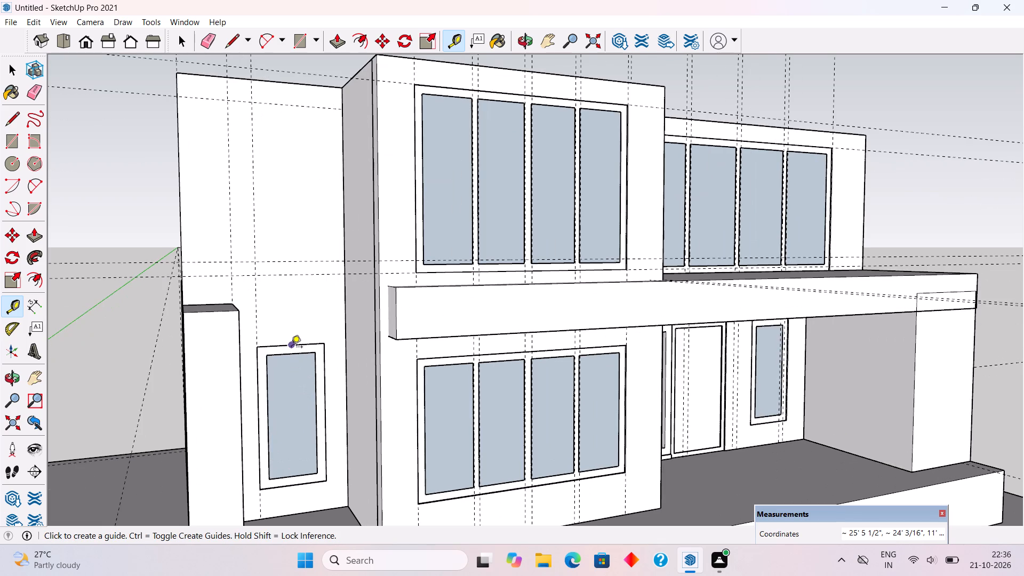
key("space")
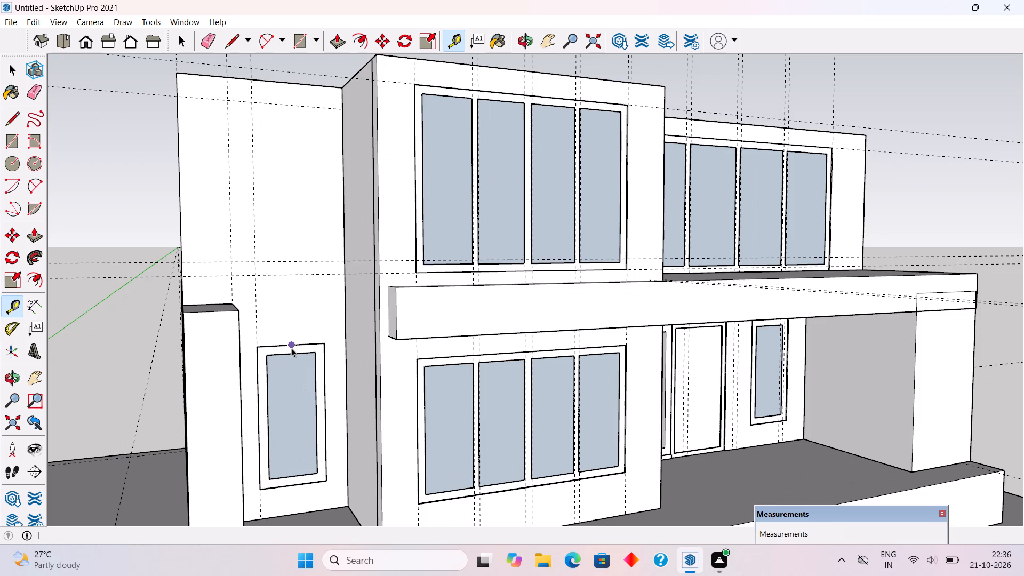
key("t")
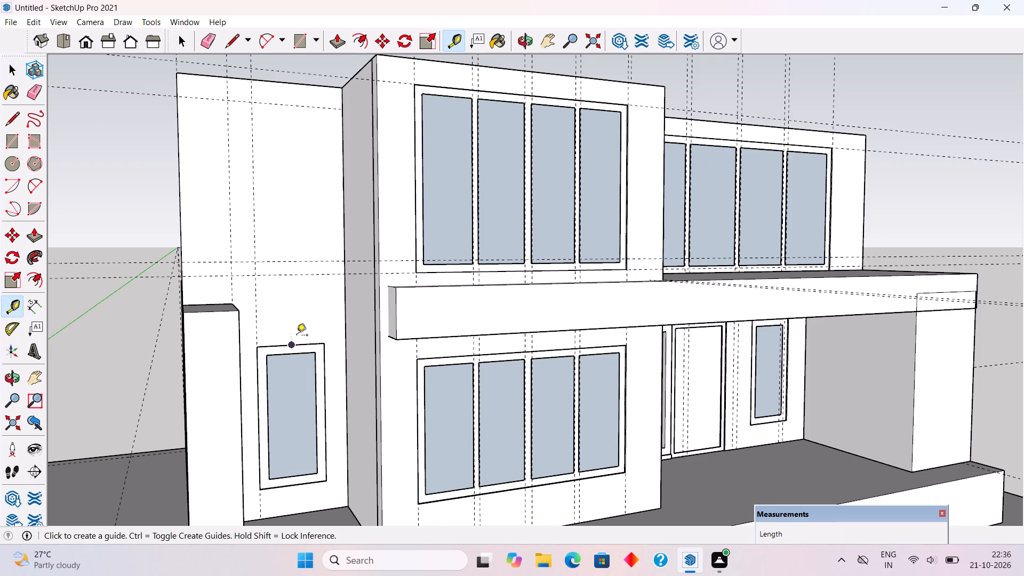
left_click(293, 347)
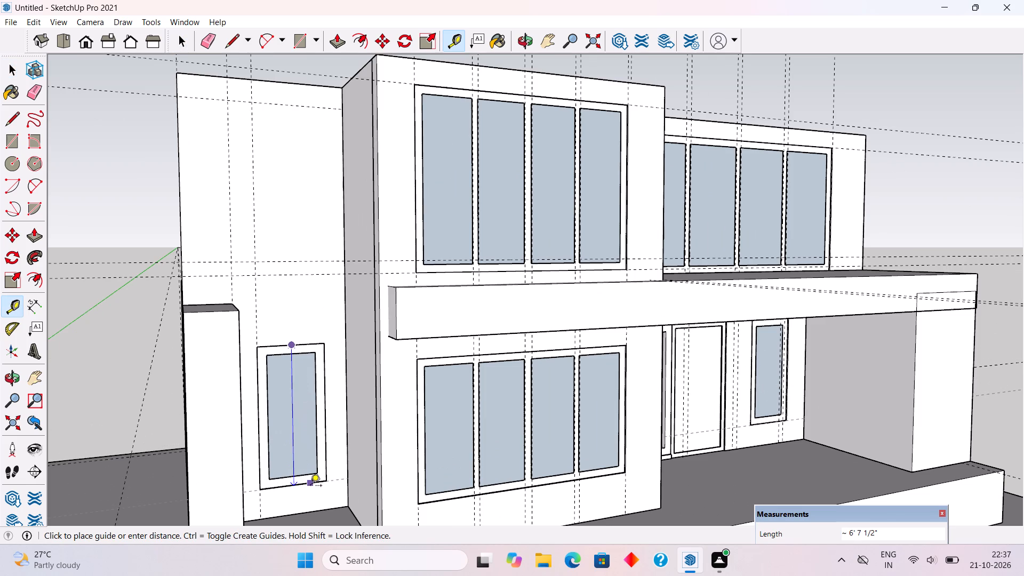
key("space")
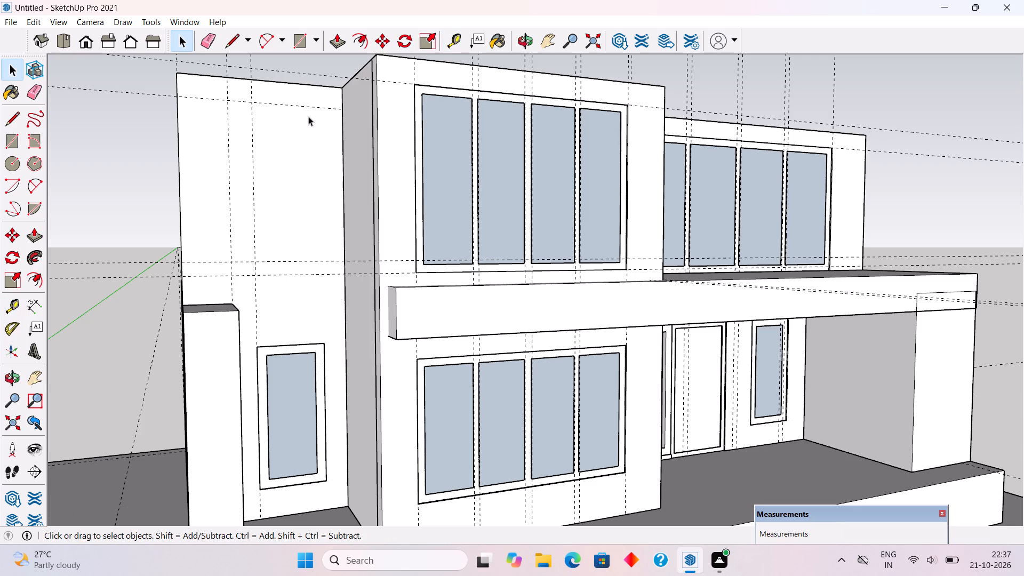
Place a vertical guide along the outer side edge of the narrow ground-floor window's frame, nearest the projecting front block.
key("t")
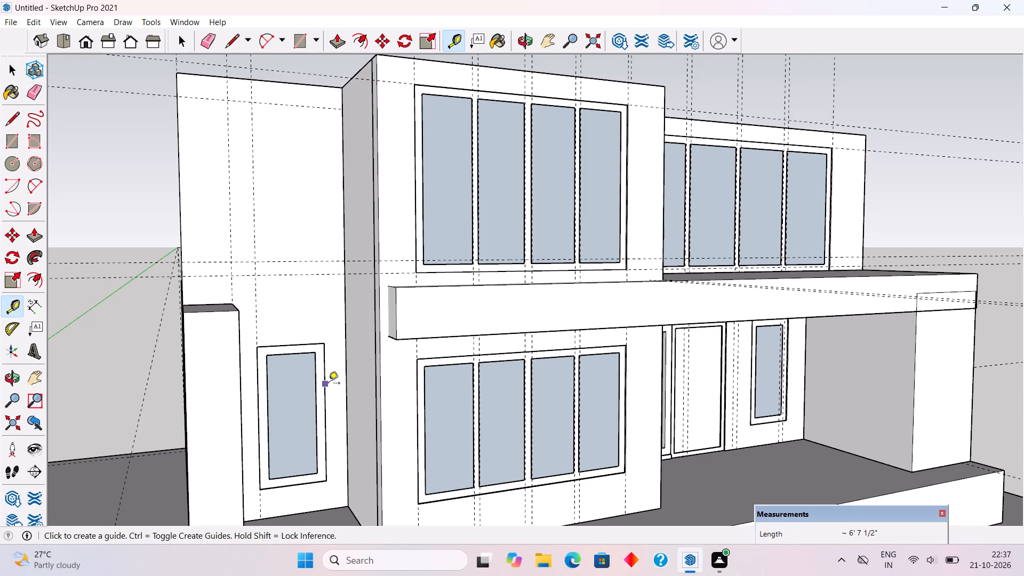
double_click(329, 384)
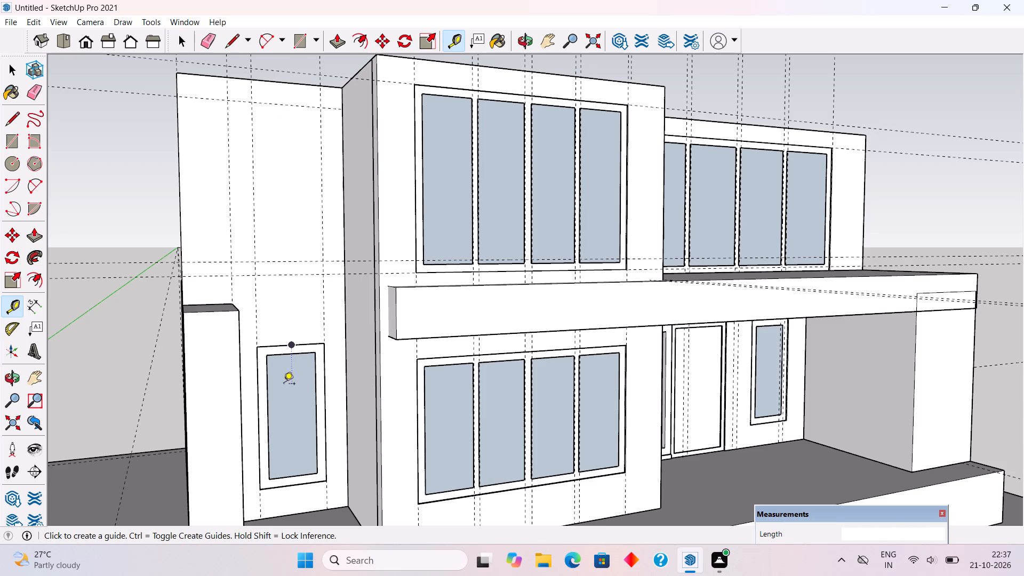
key("space")
Measure the narrow ground-floor window's overall frame height again, from top edge to bottom edge.
scroll(315, 363, "up", 3)
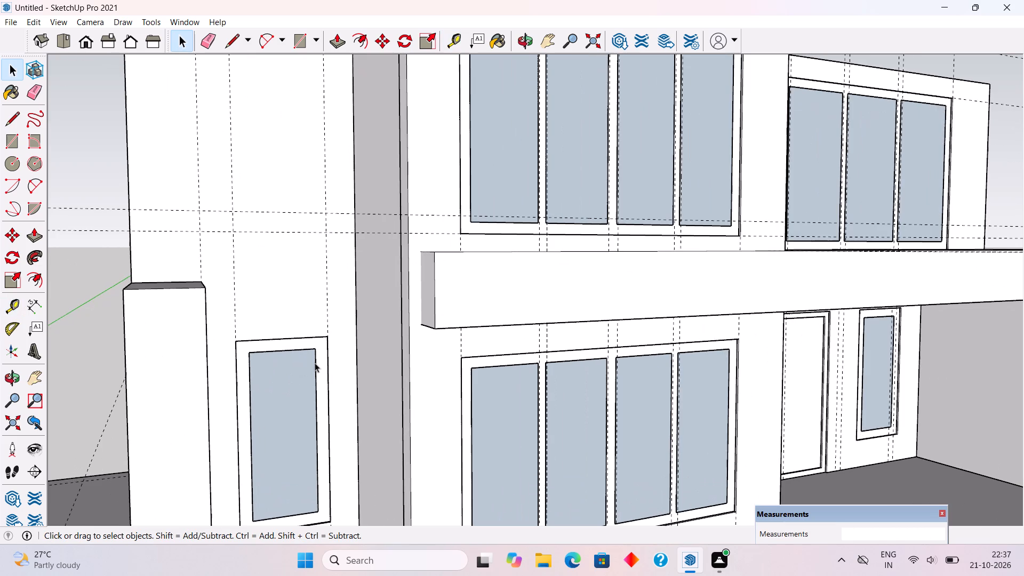
key("t")
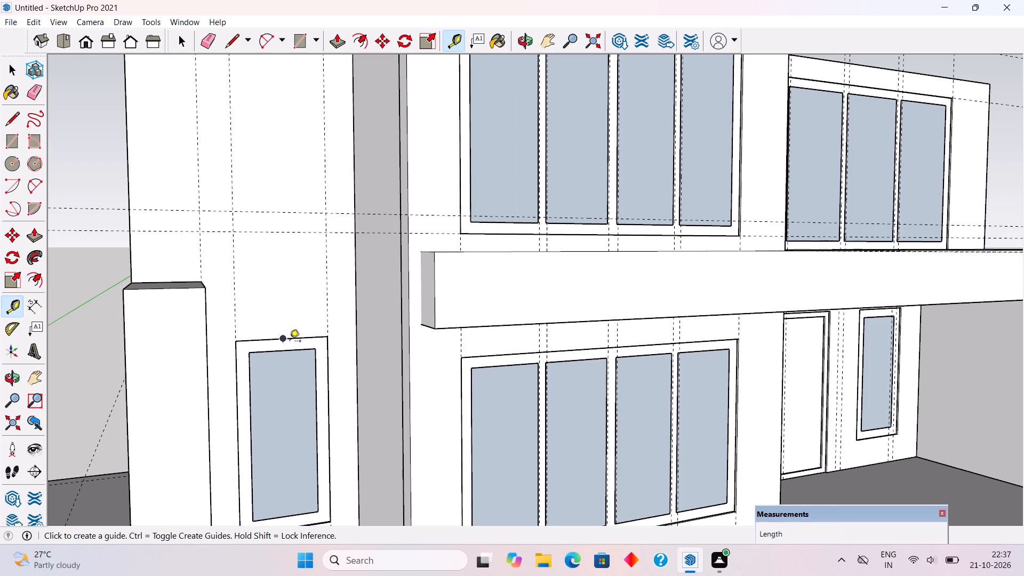
left_click(290, 342)
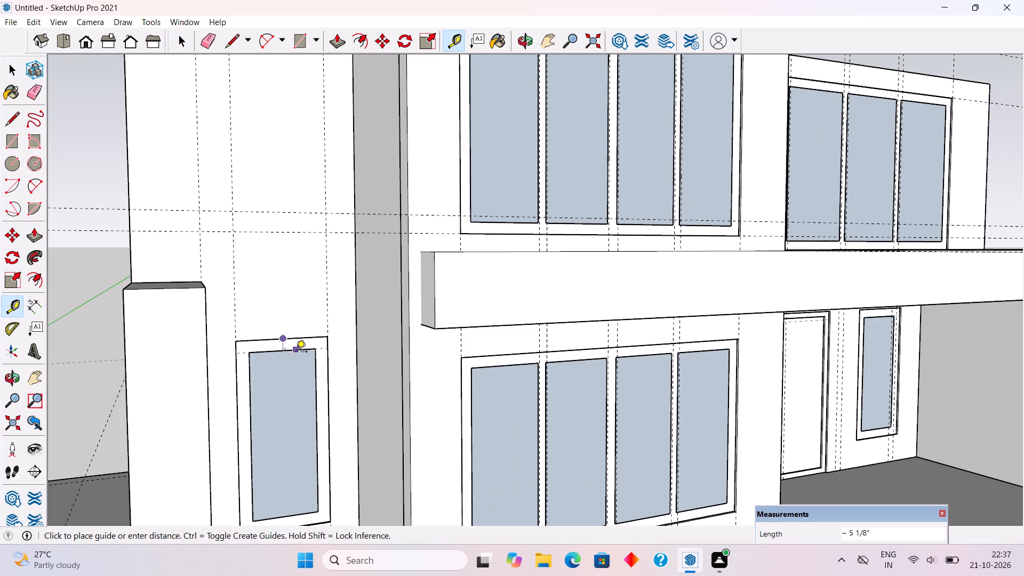
scroll(314, 435, "down", 3)
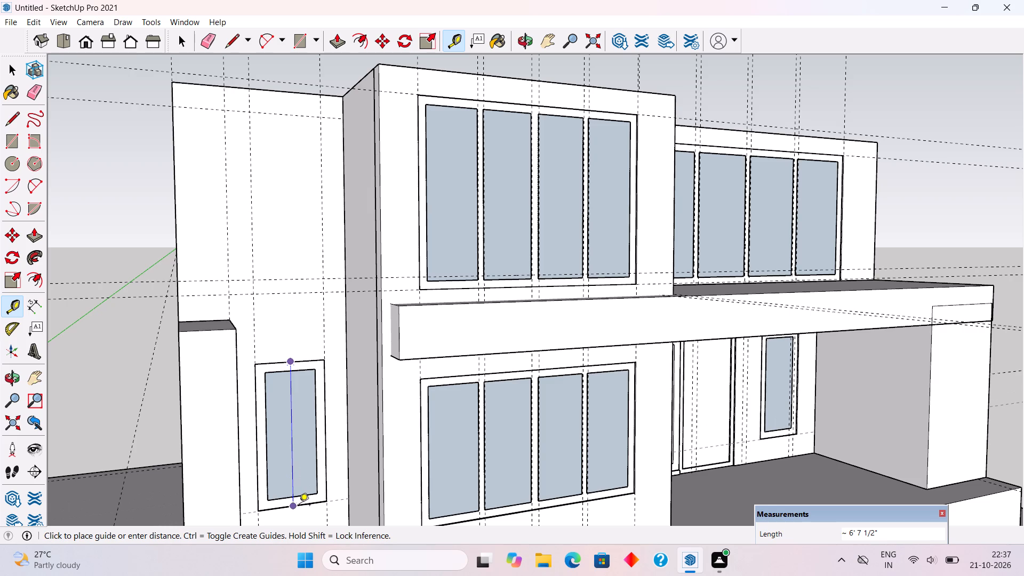
key("space")
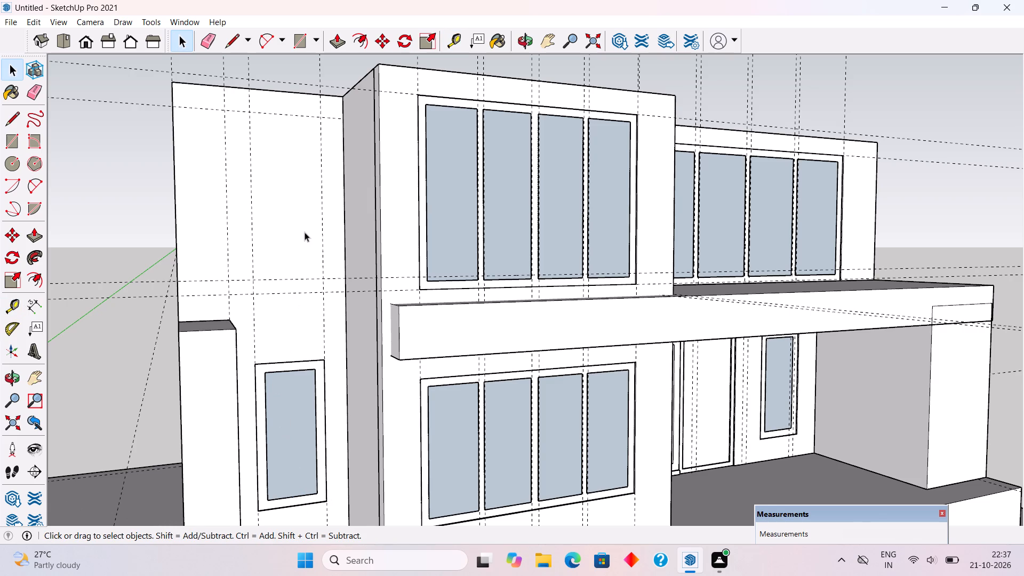
Place a horizontal guide 6.5' below the upper horizontal guide on the plain wall beside the front block.
key("t")
left_click(274, 115)
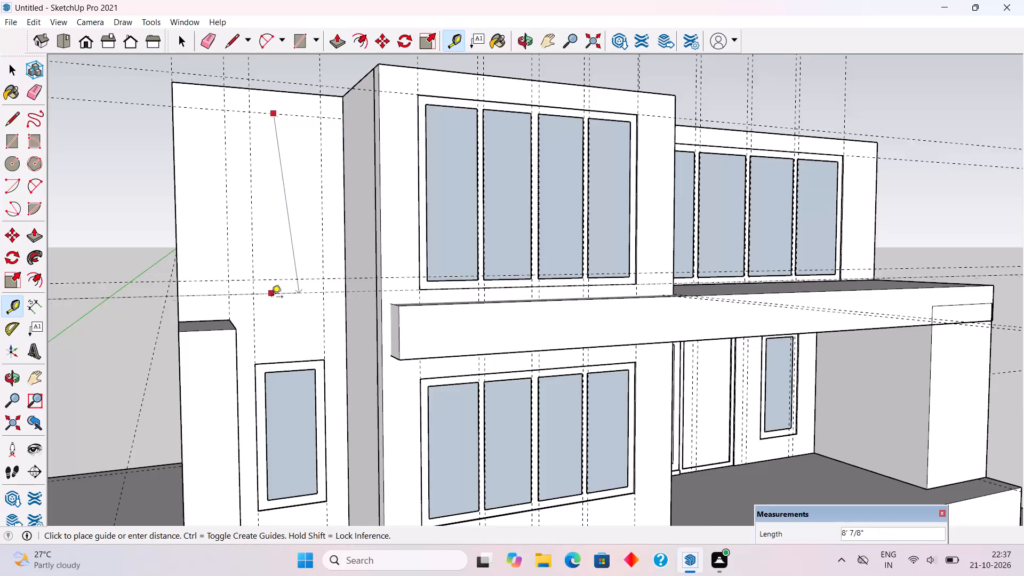
scroll(271, 298, "up", 3)
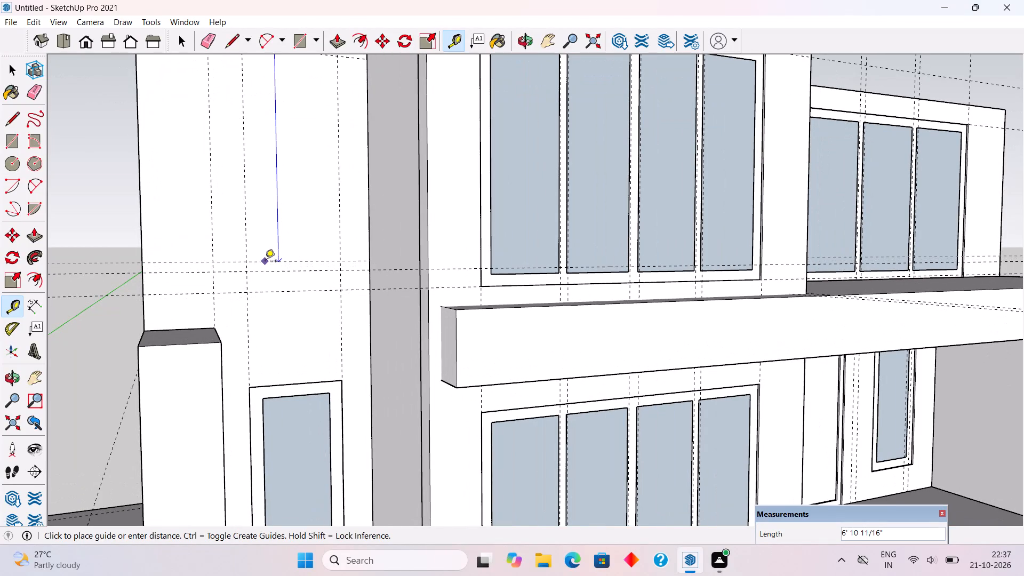
type("6.5'")
key("Return")
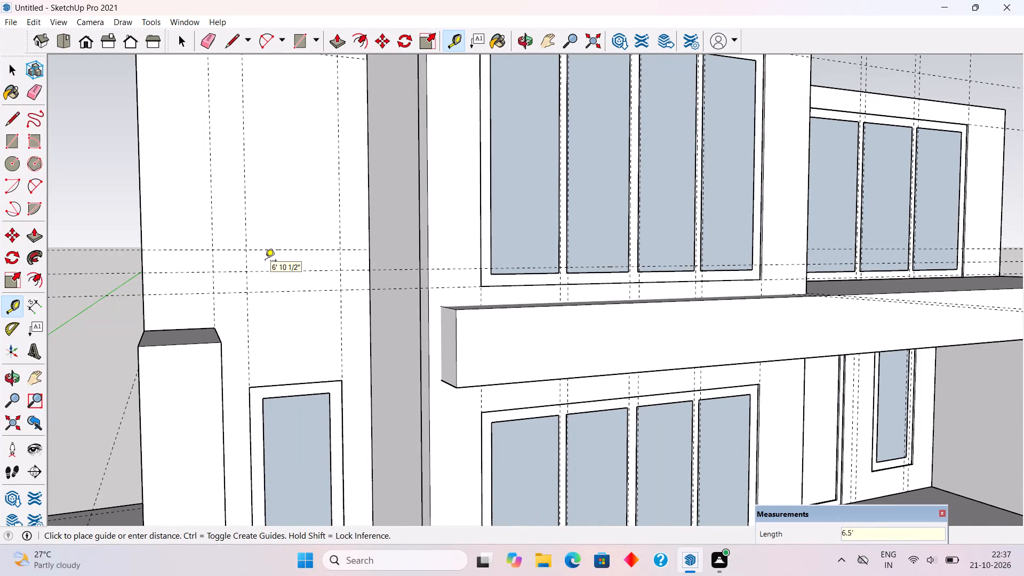
Measure upward from the base of the porch wall at the small window beside the entrance door.
scroll(265, 261, "down", 10)
middle_click_drag(266, 292, 226, 289)
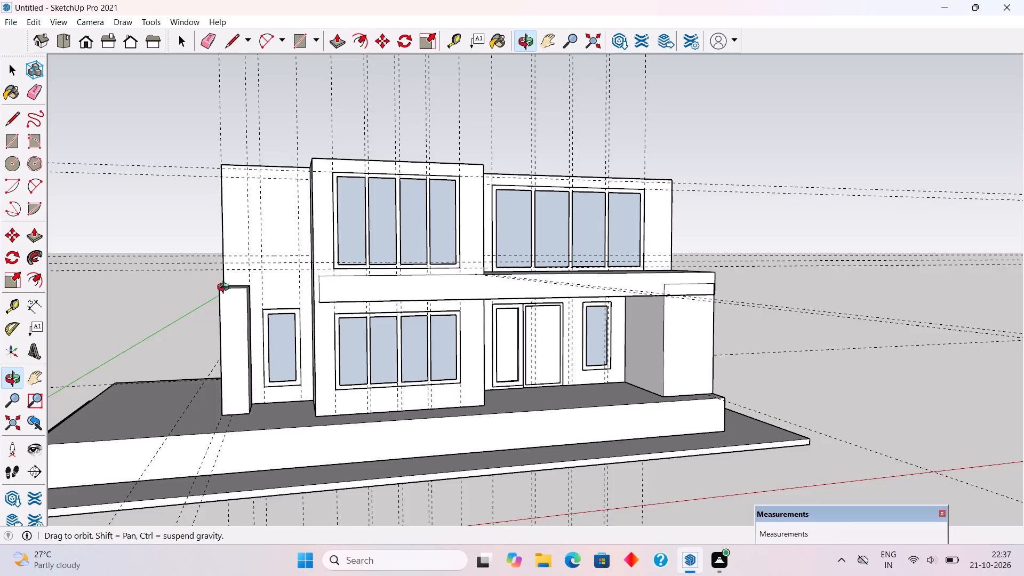
middle_click_drag(226, 289, 213, 285)
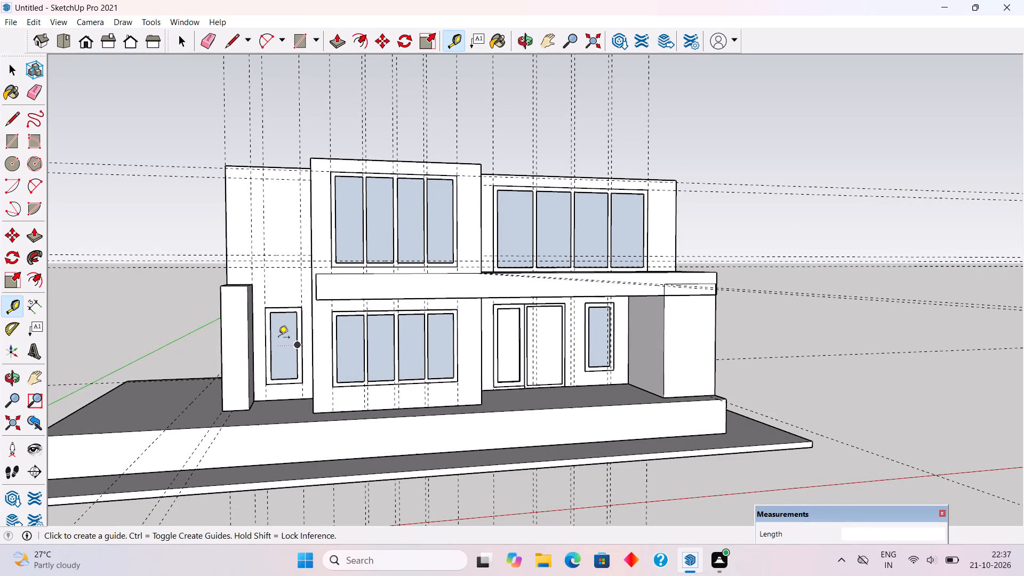
scroll(282, 346, "up", 2)
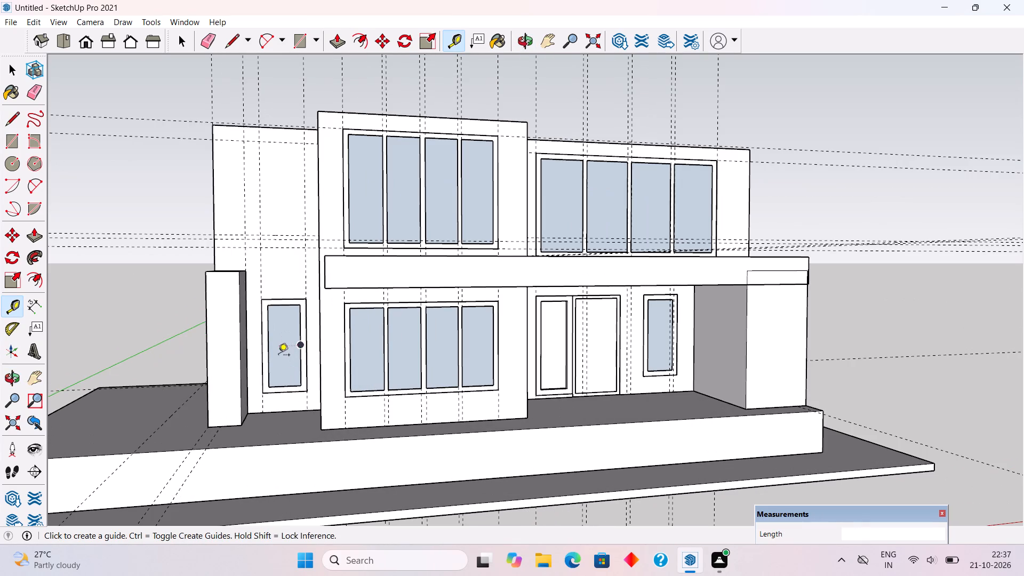
scroll(646, 391, "up", 6)
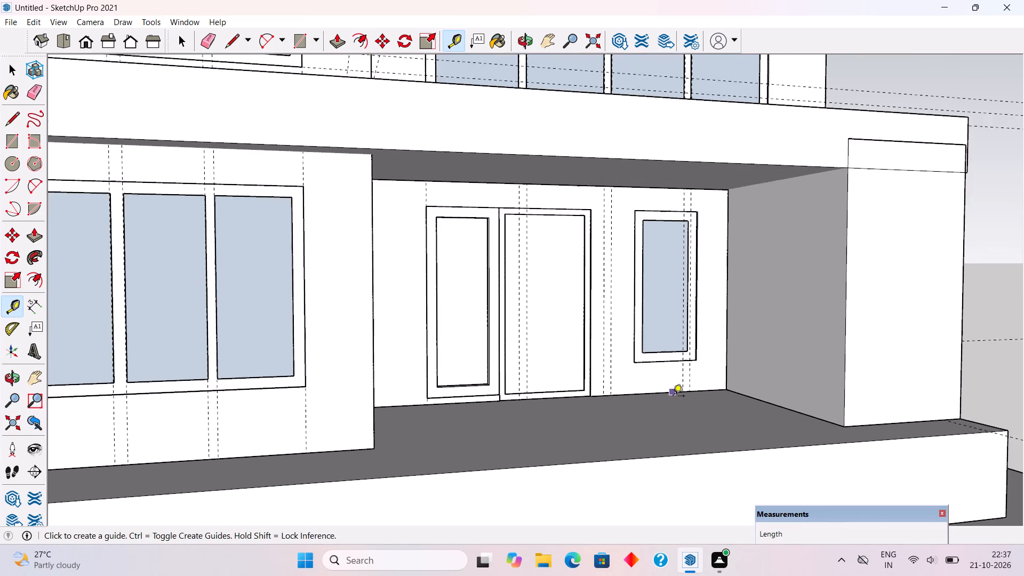
scroll(673, 397, "up", 1)
left_click(667, 394)
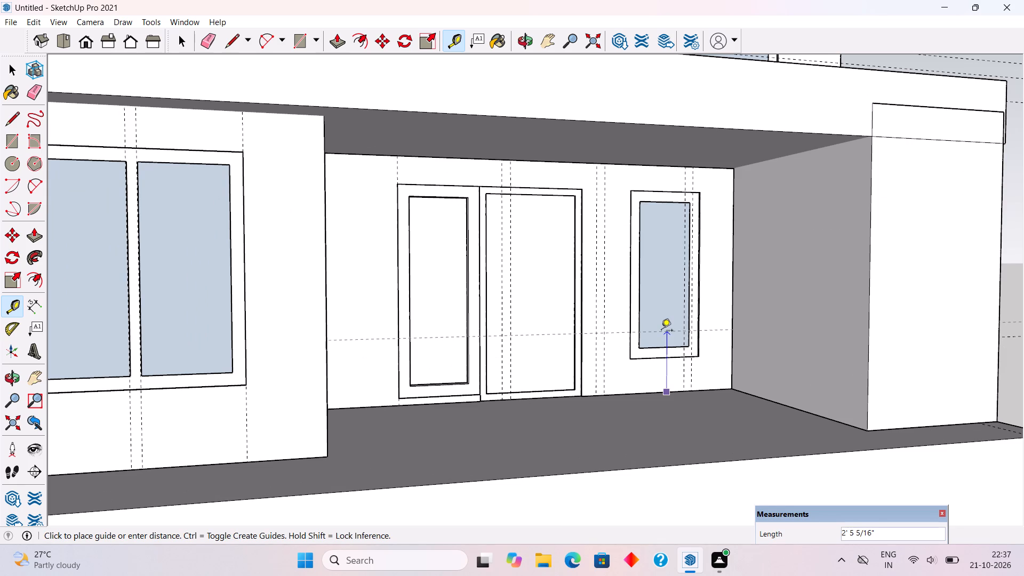
scroll(661, 331, "down", 8)
key("space")
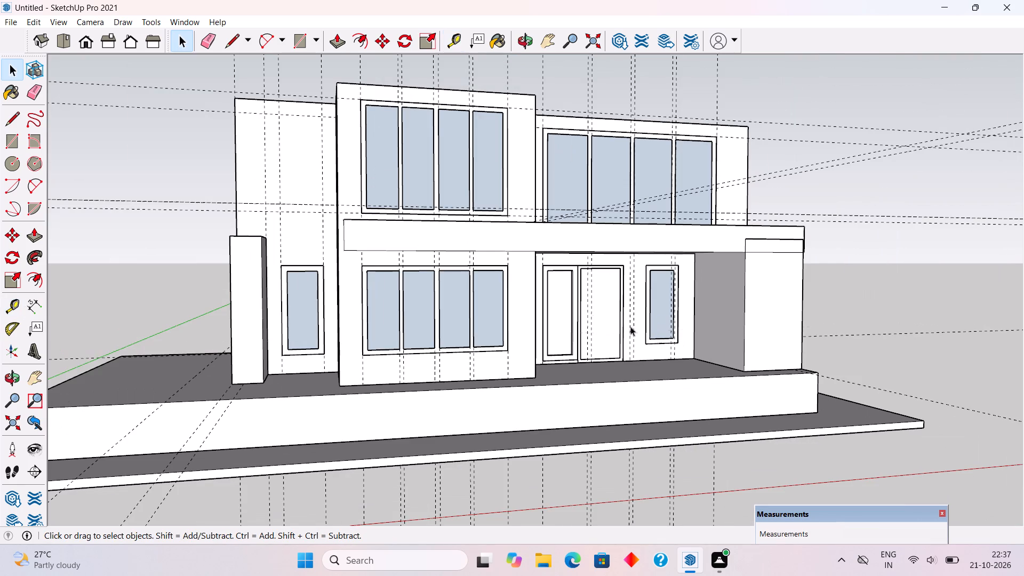
Open the main wall group and draw a rectangle about 3' wide by 6' 9 1/2" high above the narrow ground-floor window, following the guides.
middle_click_drag(277, 175, 324, 259)
scroll(310, 218, "up", 5)
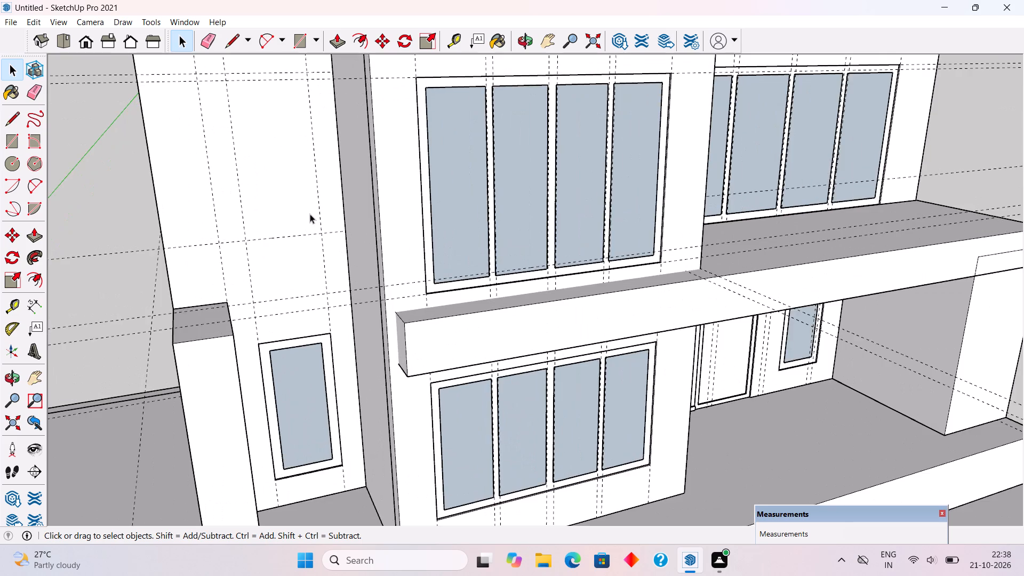
triple_click(310, 214)
scroll(310, 214, "down", 5)
middle_click_drag(320, 251, 395, 280)
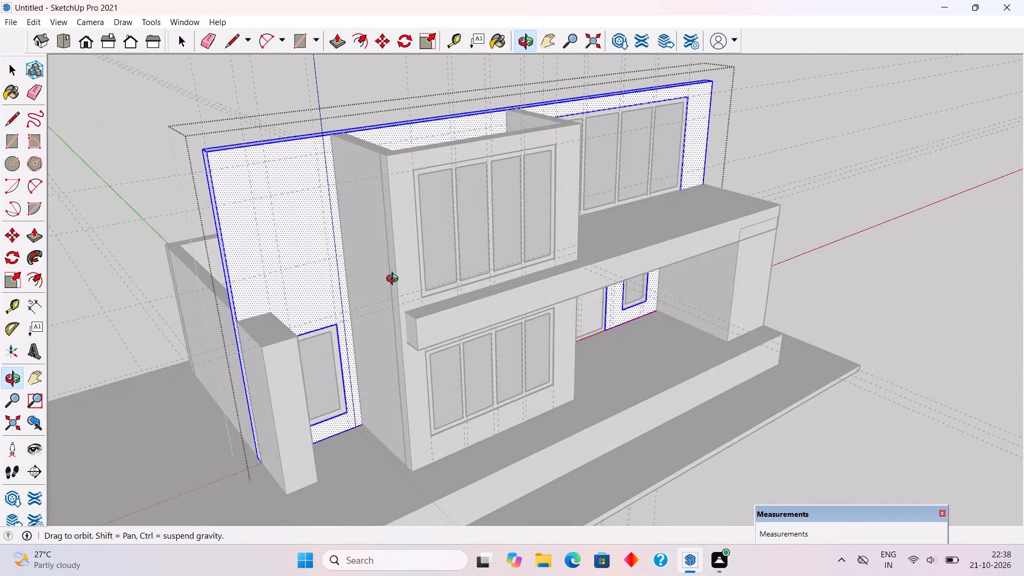
middle_click_drag(395, 280, 327, 251)
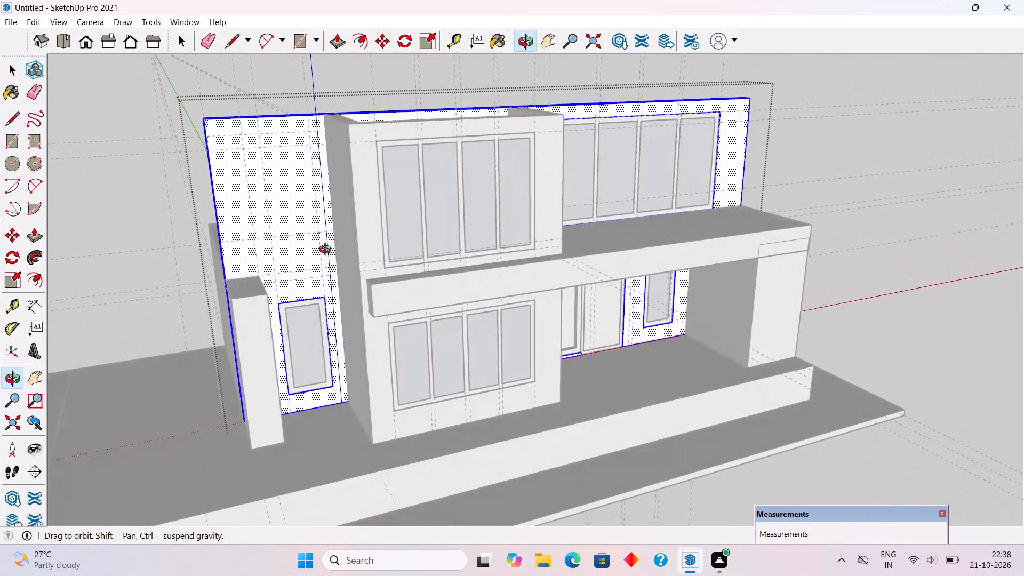
middle_click_drag(327, 251, 326, 250)
key("r")
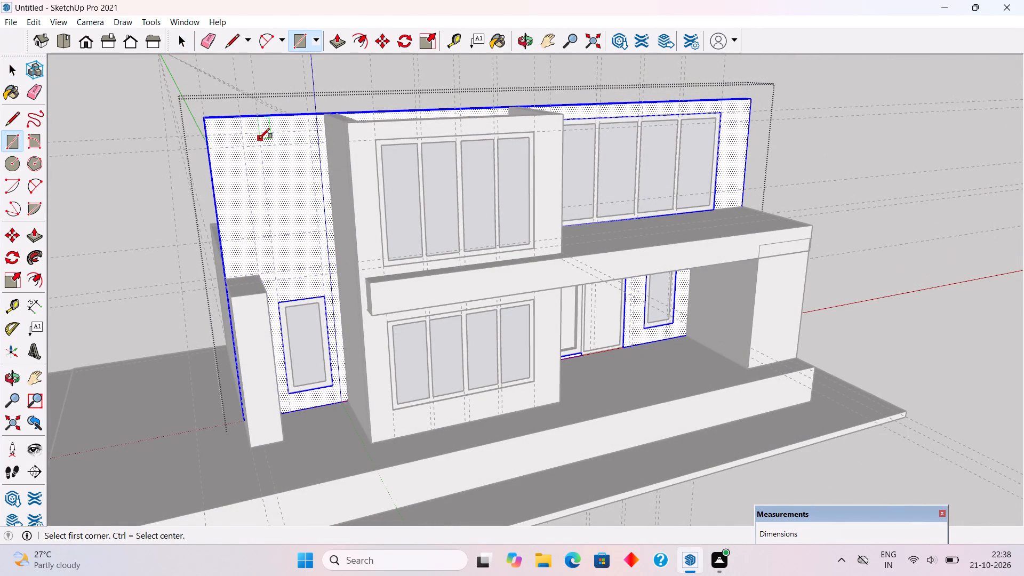
left_click(259, 133)
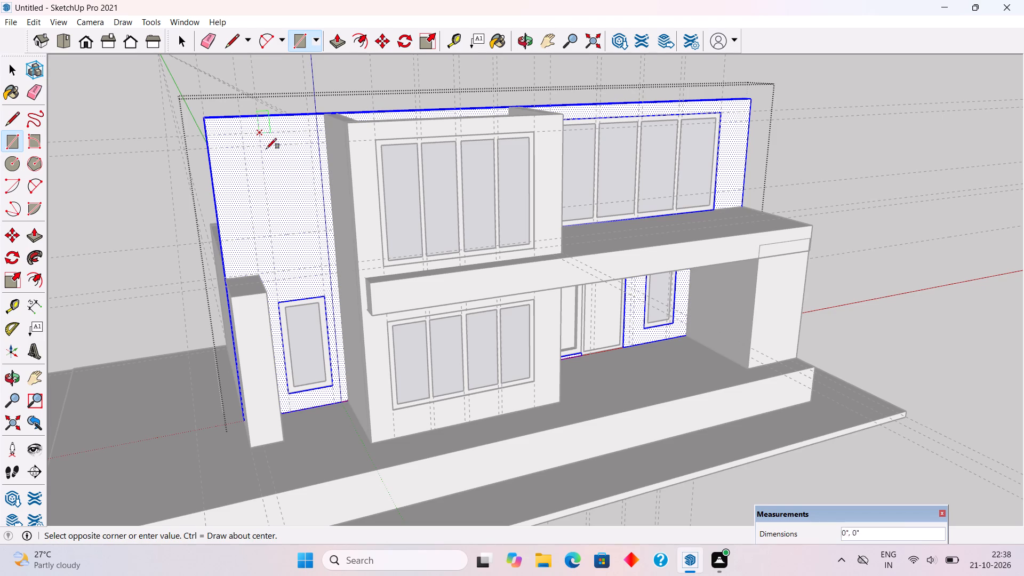
left_click(319, 236)
Push the new rectangle through the wall to cut the upper window opening, and close the wall group.
key("p")
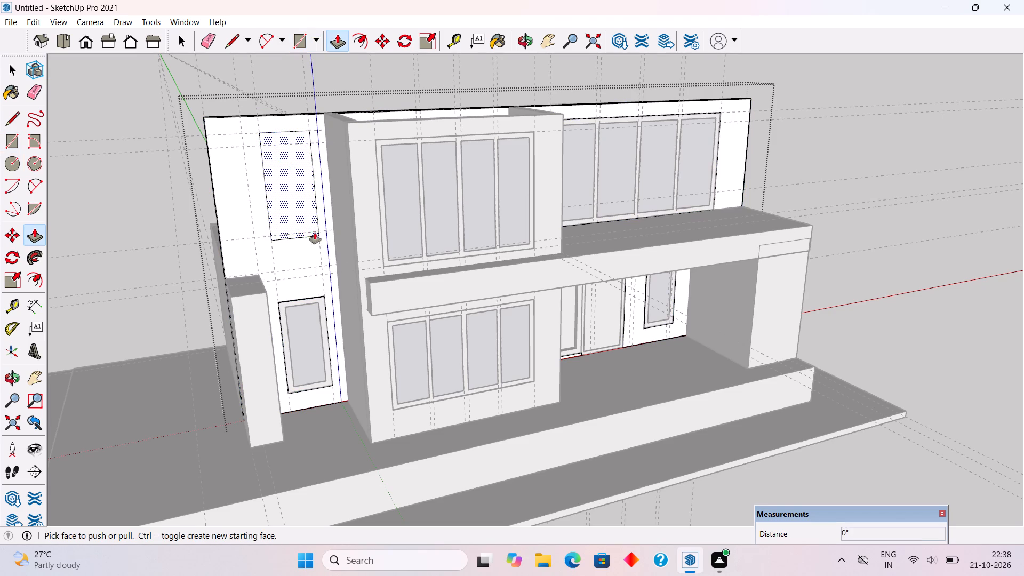
left_click_drag(306, 225, 304, 197)
key("space")
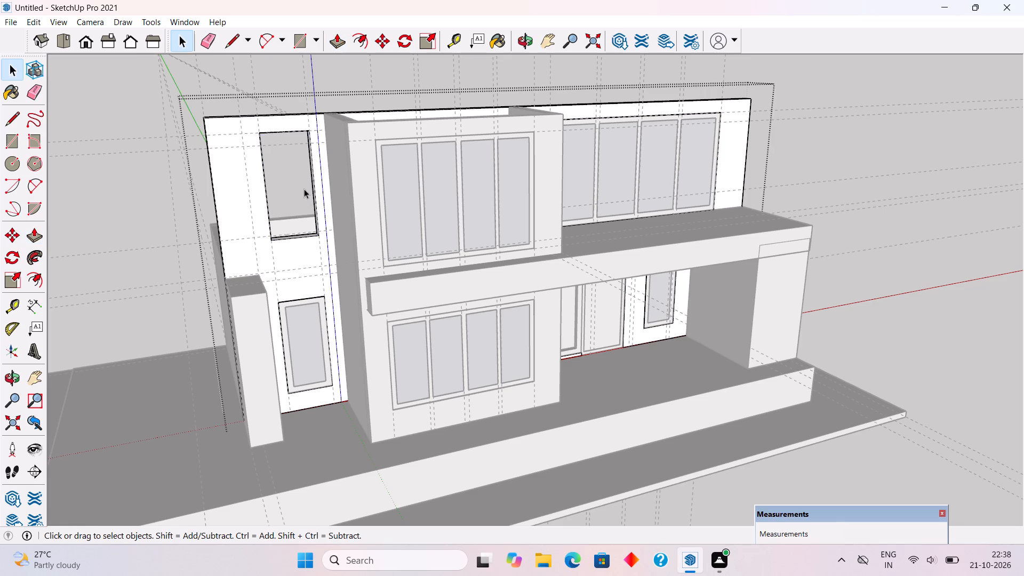
left_click(276, 67)
Copy the narrow ground-floor window frame 11' straight up into the upper window opening, aligned with the opening's top edge.
scroll(325, 195, "up", 3)
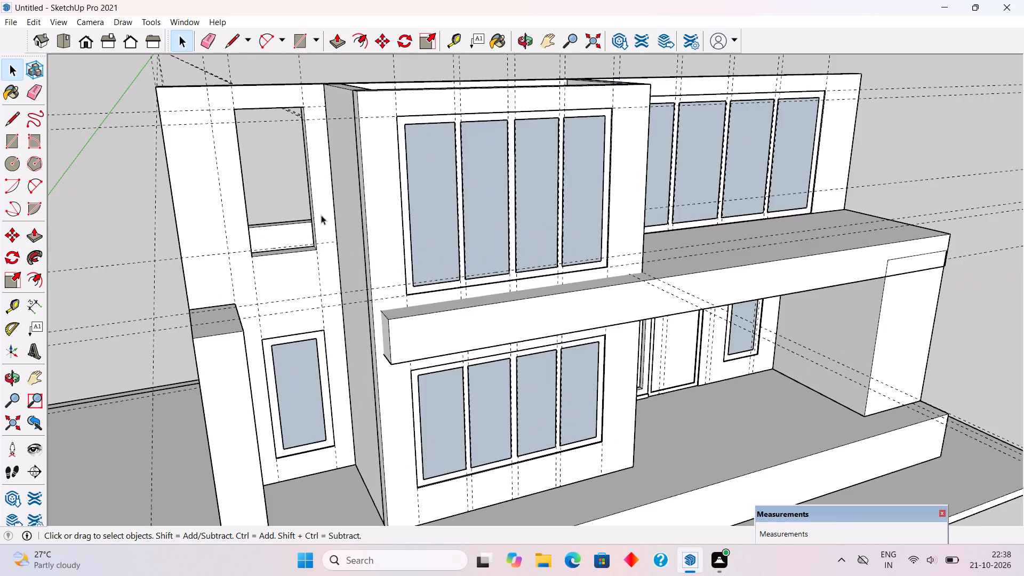
middle_click_drag(313, 203, 277, 165)
key("r")
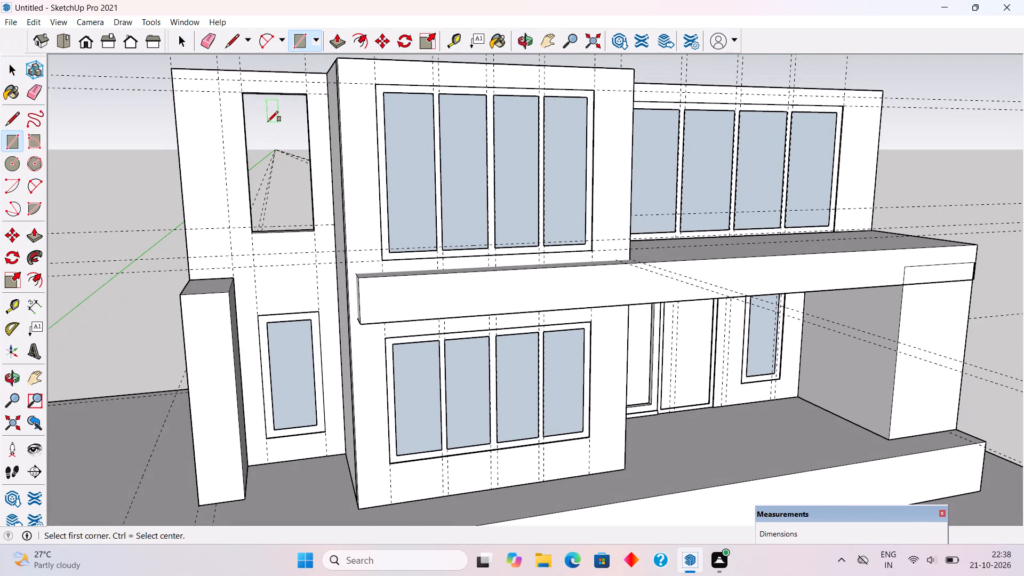
scroll(259, 126, "up", 2)
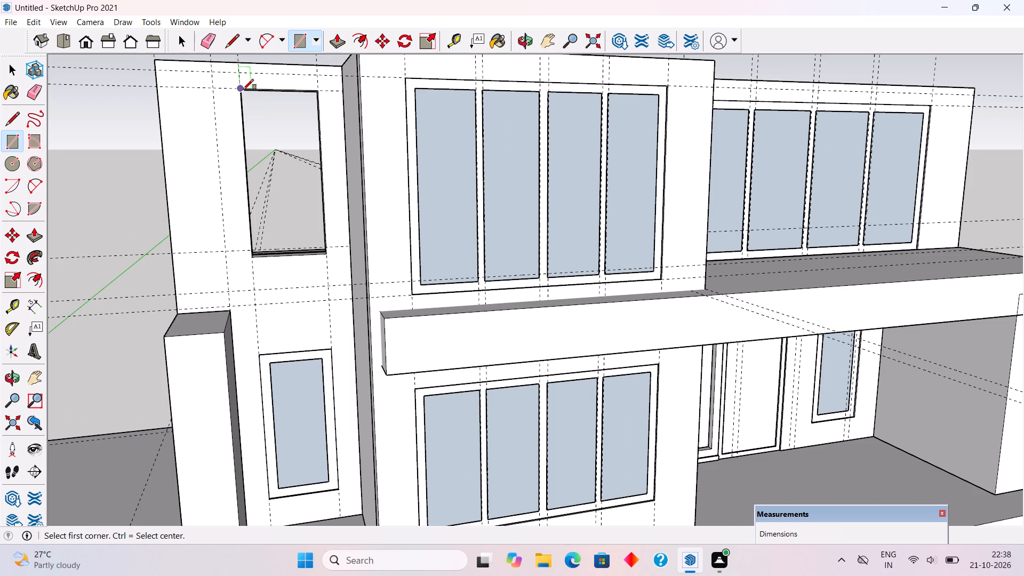
key("space")
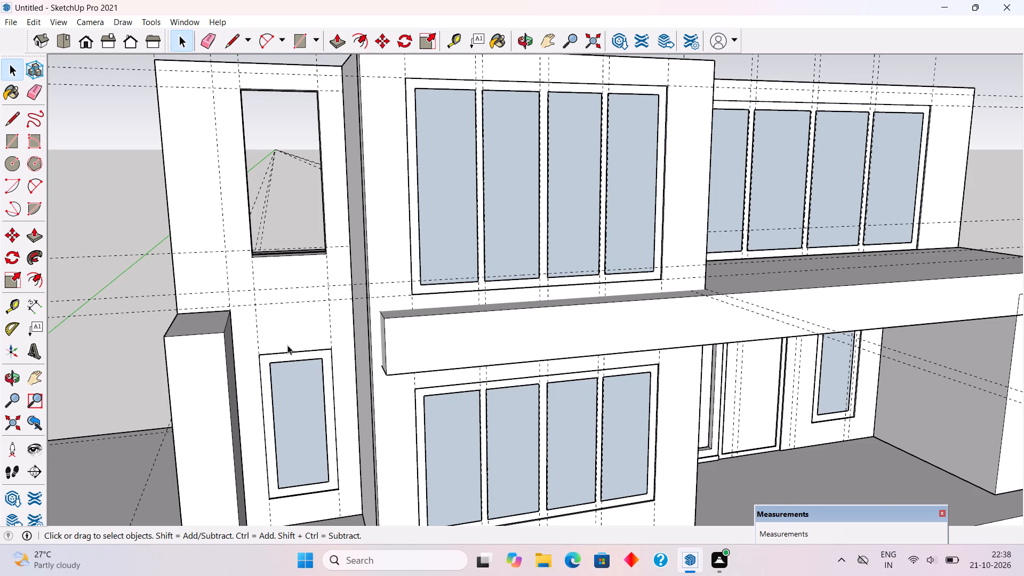
left_click(286, 355)
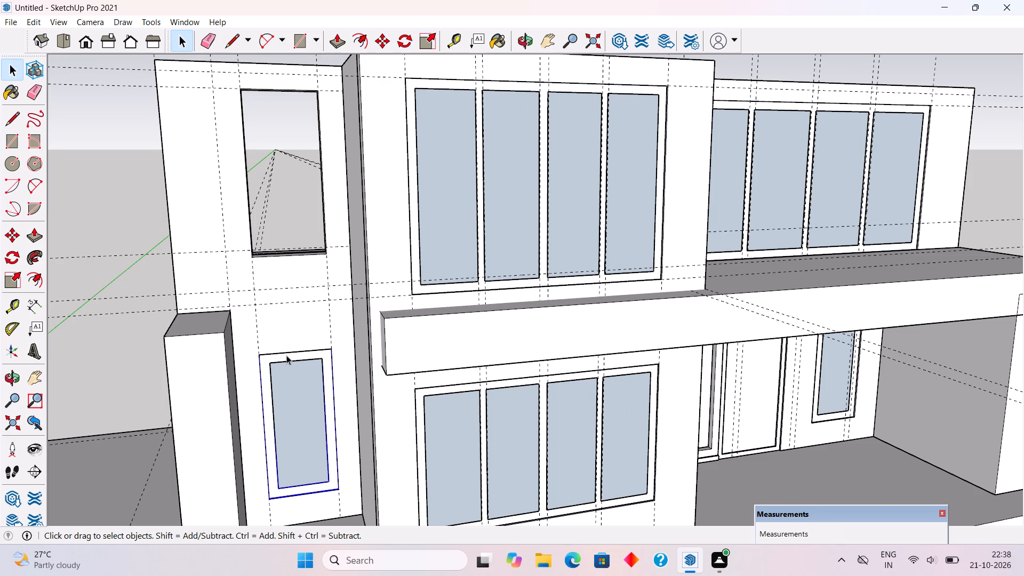
key("m")
left_click(286, 355)
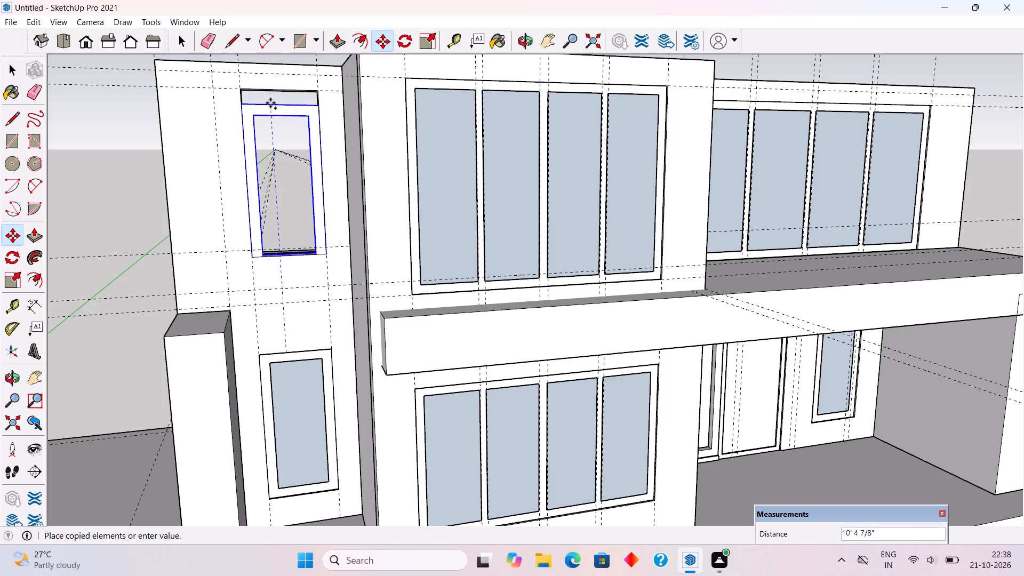
left_click(269, 90)
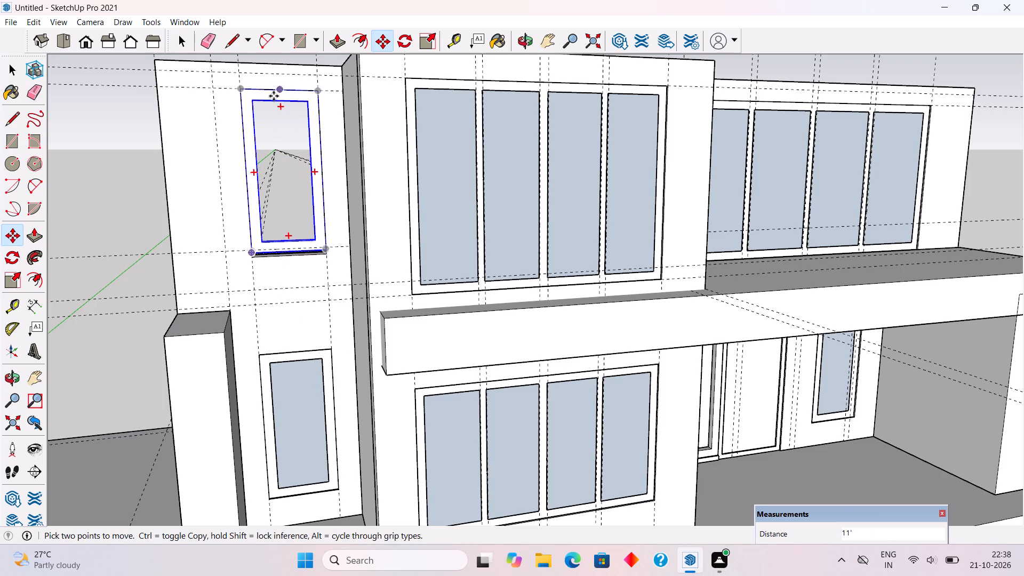
key("space")
In the main wall group, push the upper opening's sill face up 1 15/16" to the frame's underside, and close the group.
middle_click_drag(291, 185, 291, 250)
scroll(291, 257, "up", 7)
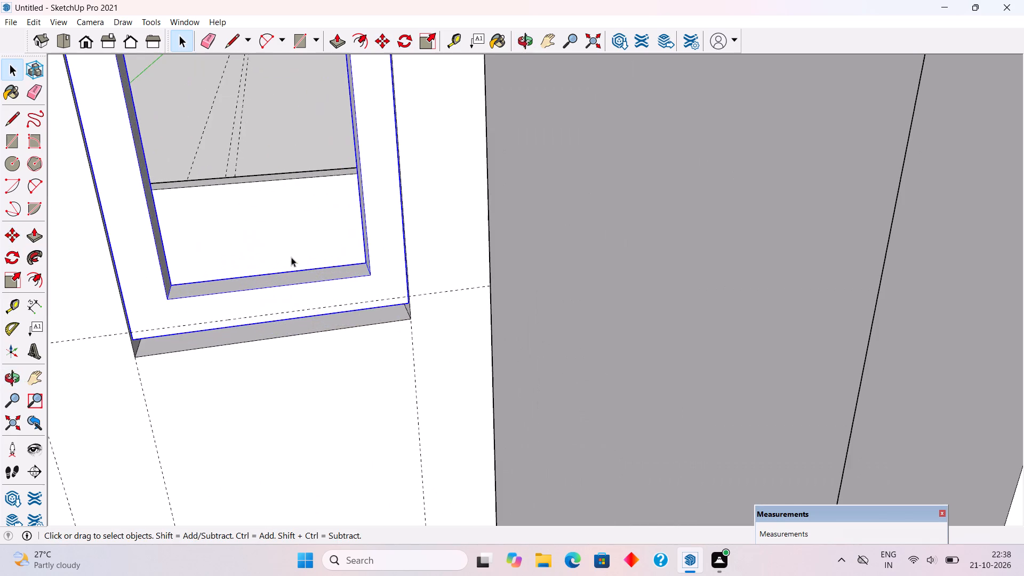
scroll(410, 396, "up", 3)
triple_click(323, 289)
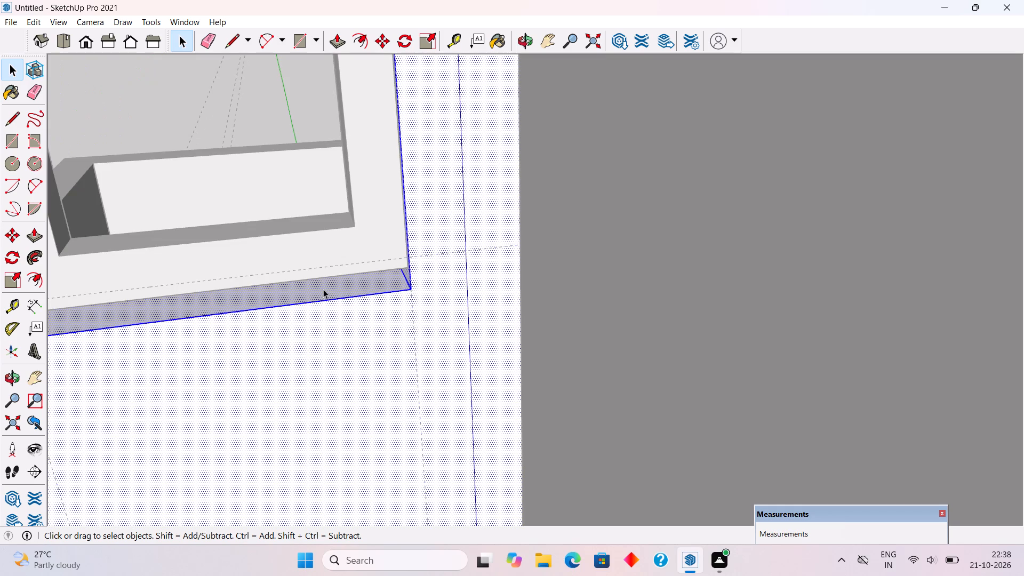
key("p")
left_click(326, 289)
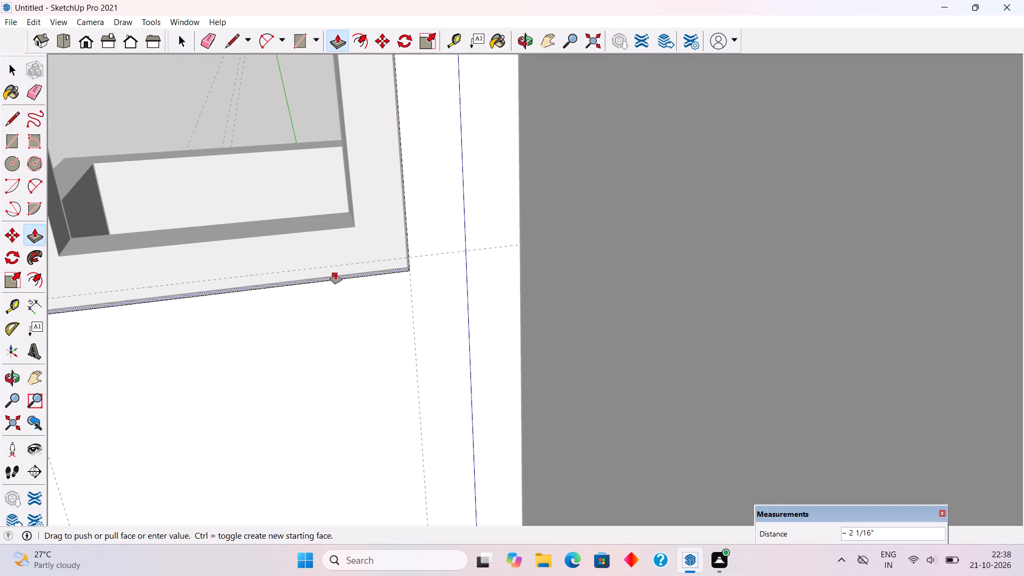
left_click(348, 270)
scroll(348, 270, "down", 11)
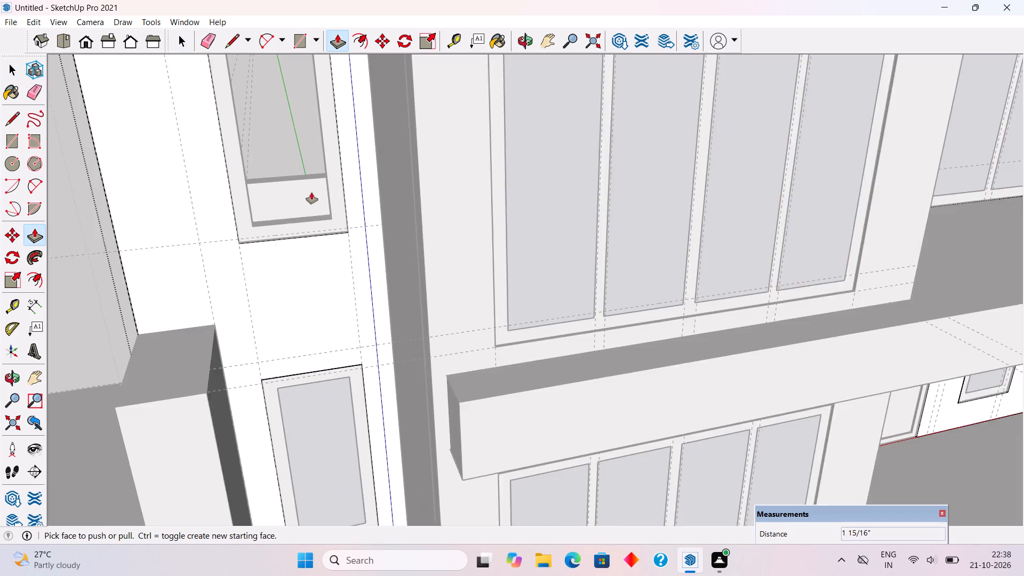
key("space")
left_click(280, 147)
scroll(303, 226, "down", 11)
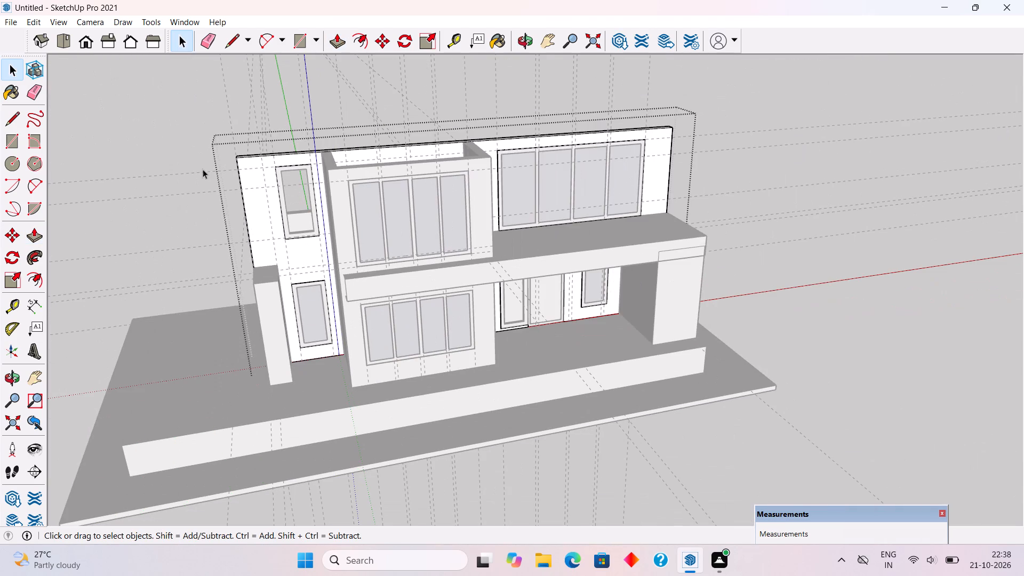
left_click(203, 169)
Draw a rectangular pane filling the inside of the upper window frame from corner to corner, and make it a group.
middle_click_drag(259, 204, 243, 97)
scroll(411, 172, "up", 9)
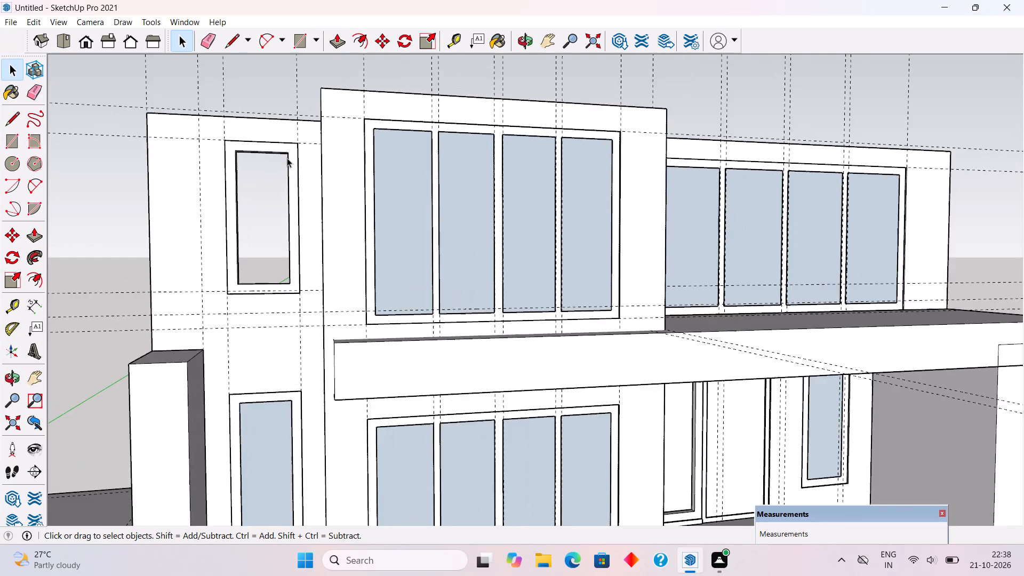
scroll(287, 158, "up", 4)
middle_click_drag(287, 180, 288, 244)
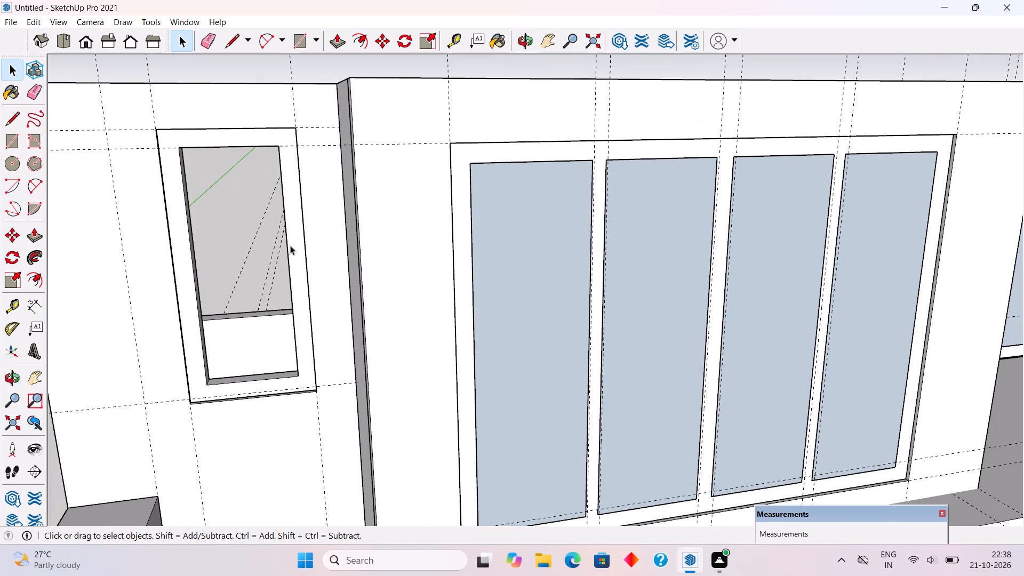
key("r")
left_click(177, 148)
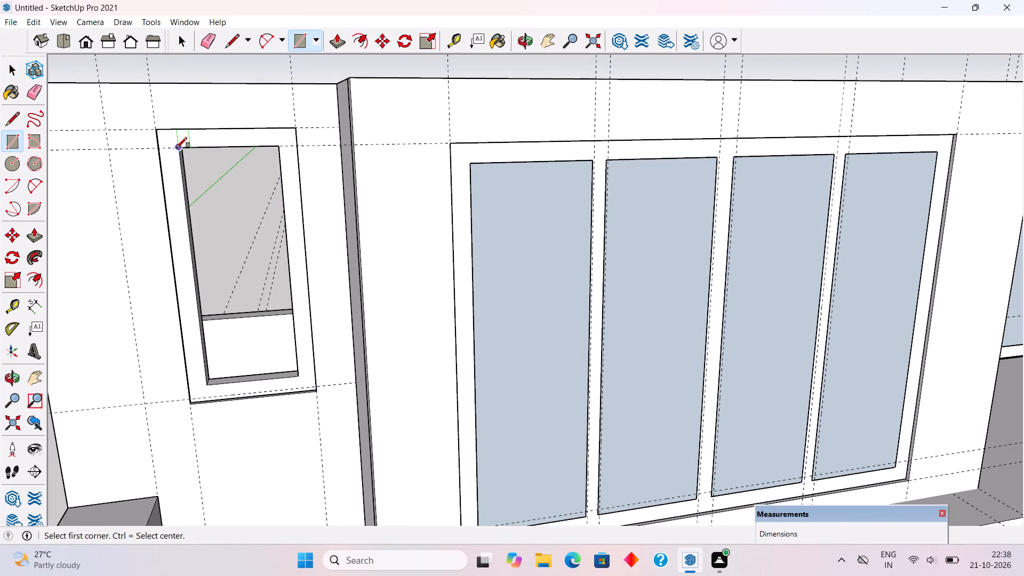
left_click(296, 375)
key("space")
triple_click(262, 336)
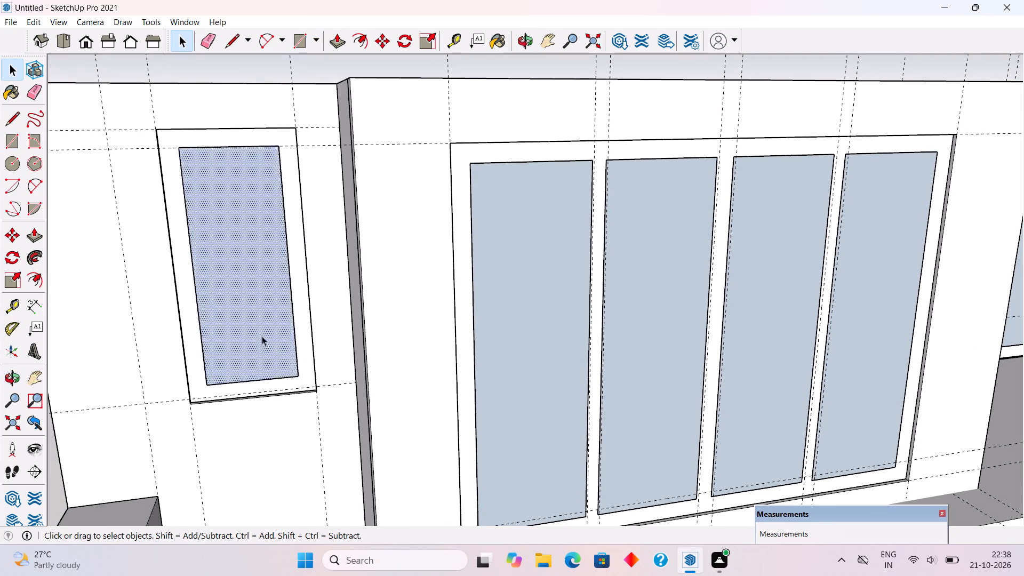
right_click(262, 336)
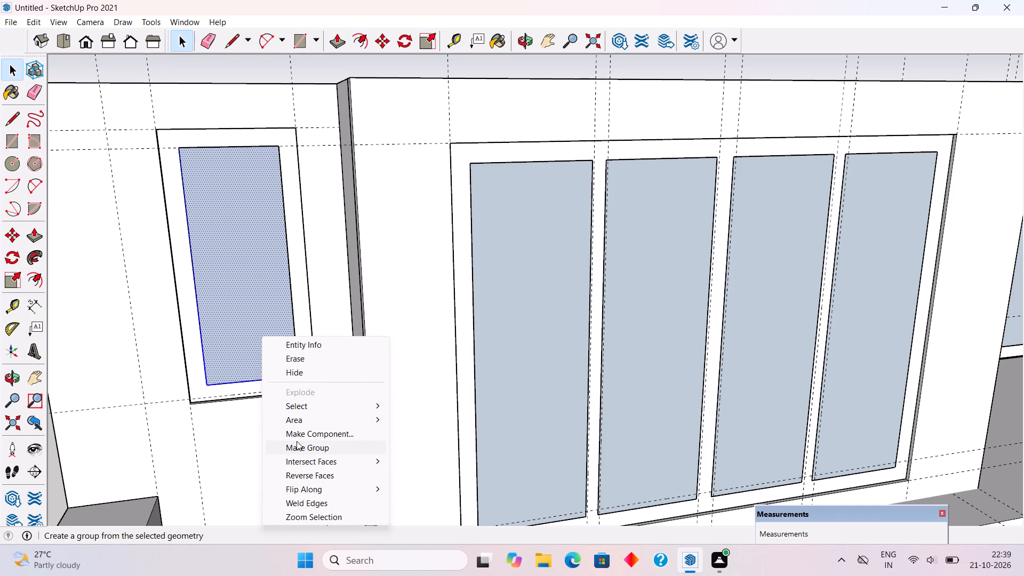
left_click(297, 441)
scroll(299, 445, "down", 17)
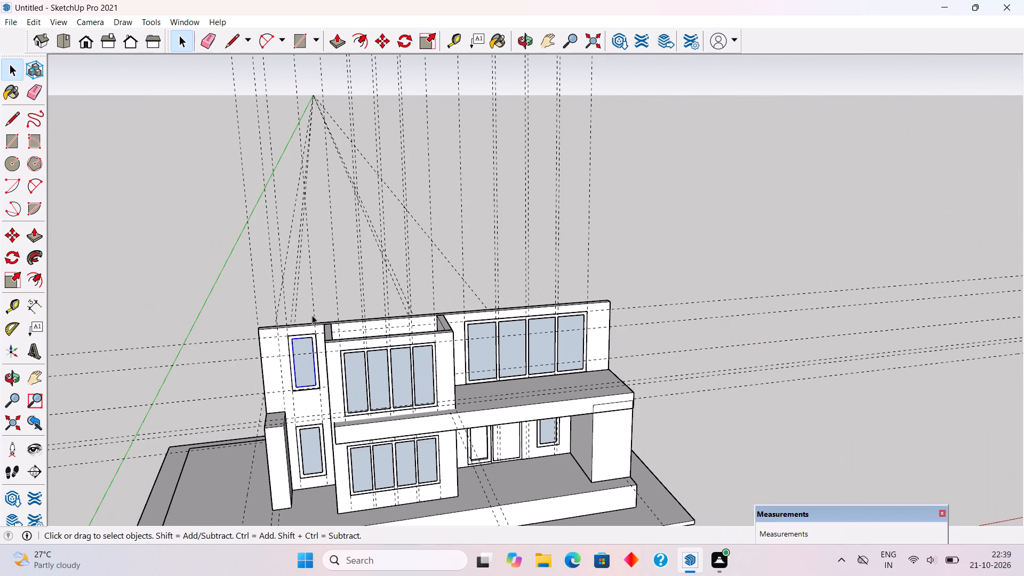
left_click(326, 290)
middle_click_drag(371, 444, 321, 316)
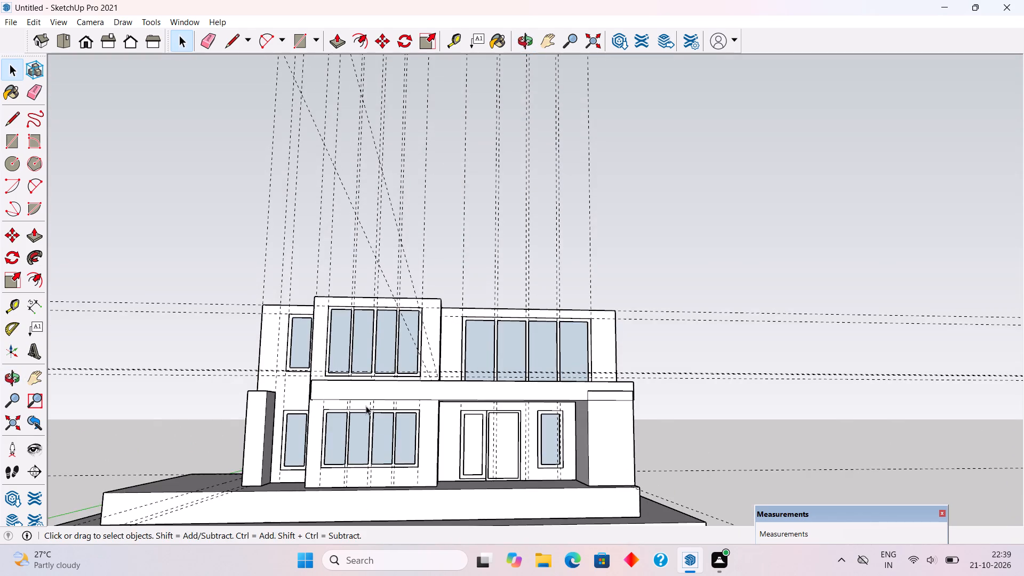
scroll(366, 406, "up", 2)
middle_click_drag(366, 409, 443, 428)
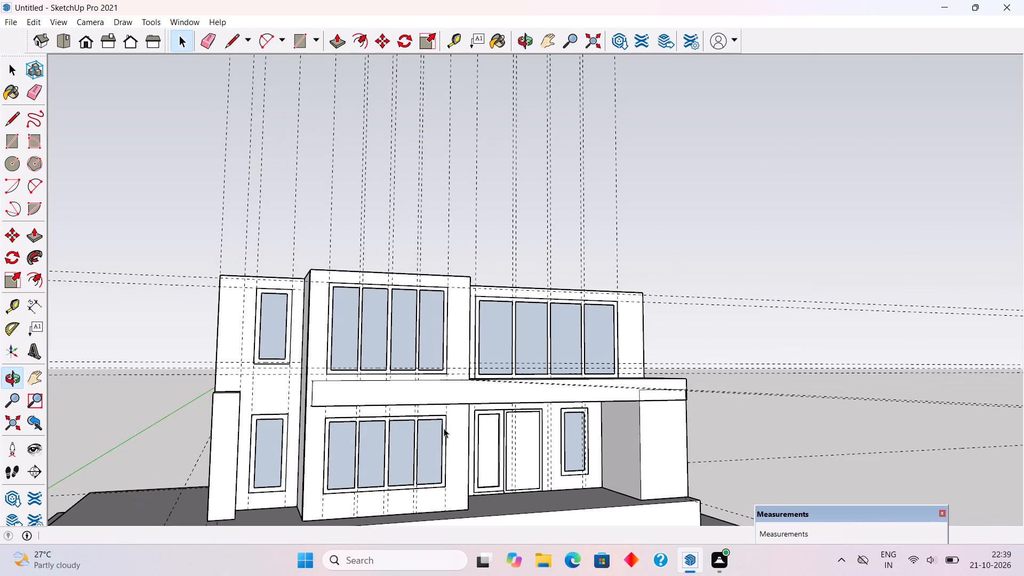
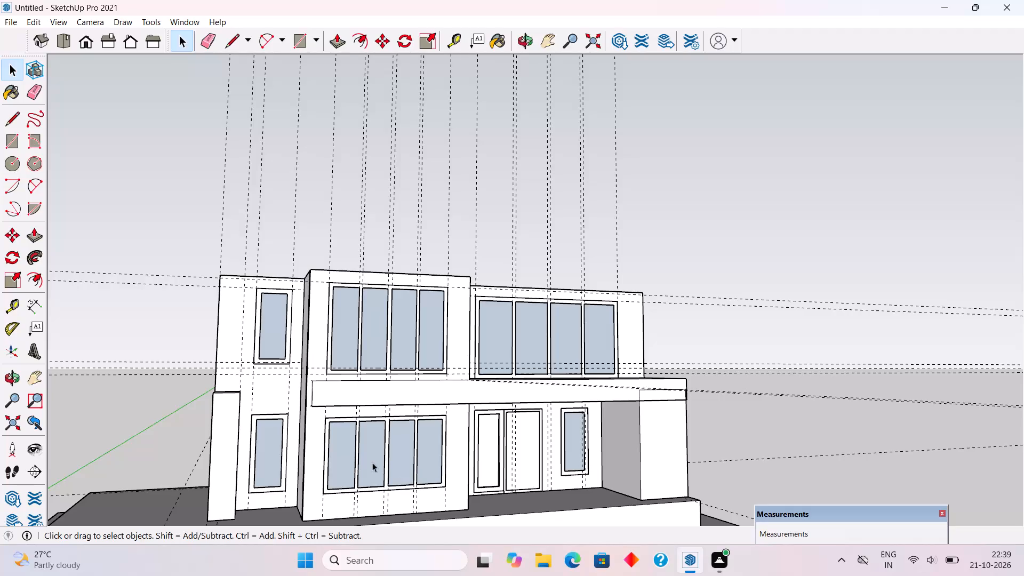
Open the slab group between the two storeys, pull its long front face outward 2', and close the group.
scroll(447, 422, "up", 5)
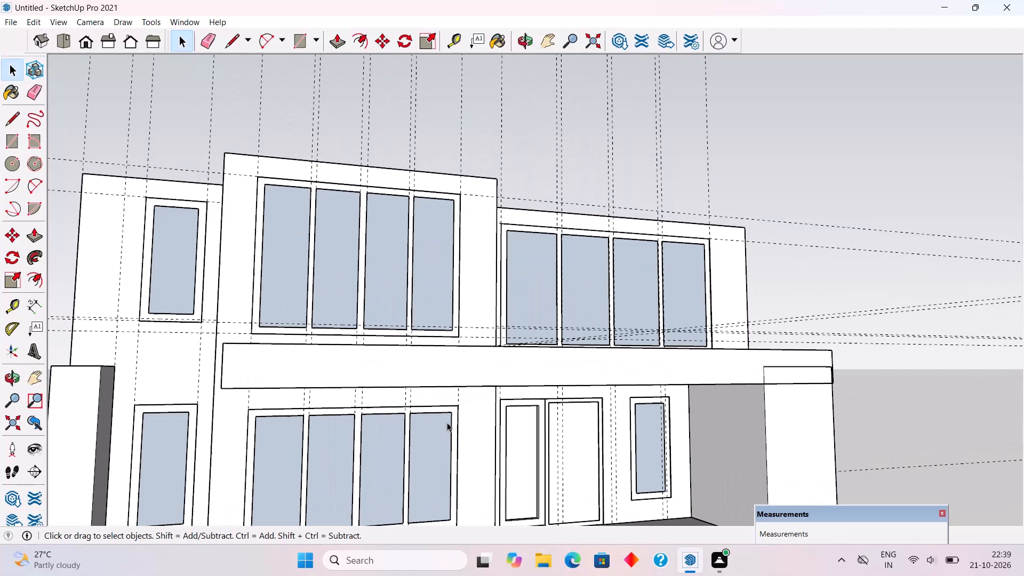
middle_click_drag(447, 422, 415, 400)
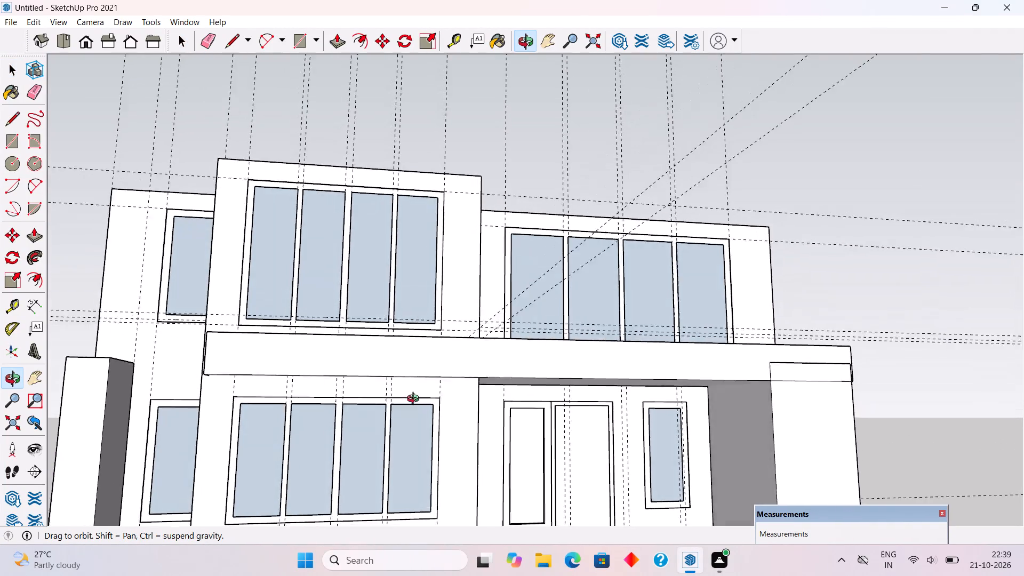
middle_click_drag(415, 400, 443, 436)
scroll(443, 436, "down", 2)
scroll(427, 372, "down", 3)
middle_click_drag(399, 361, 455, 479)
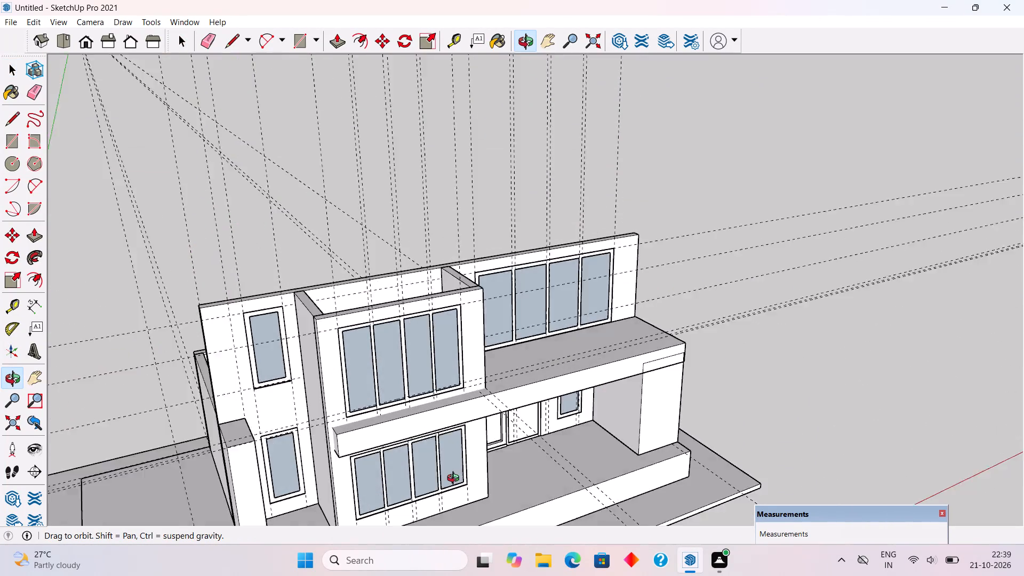
middle_click_drag(455, 479, 460, 431)
triple_click(445, 408)
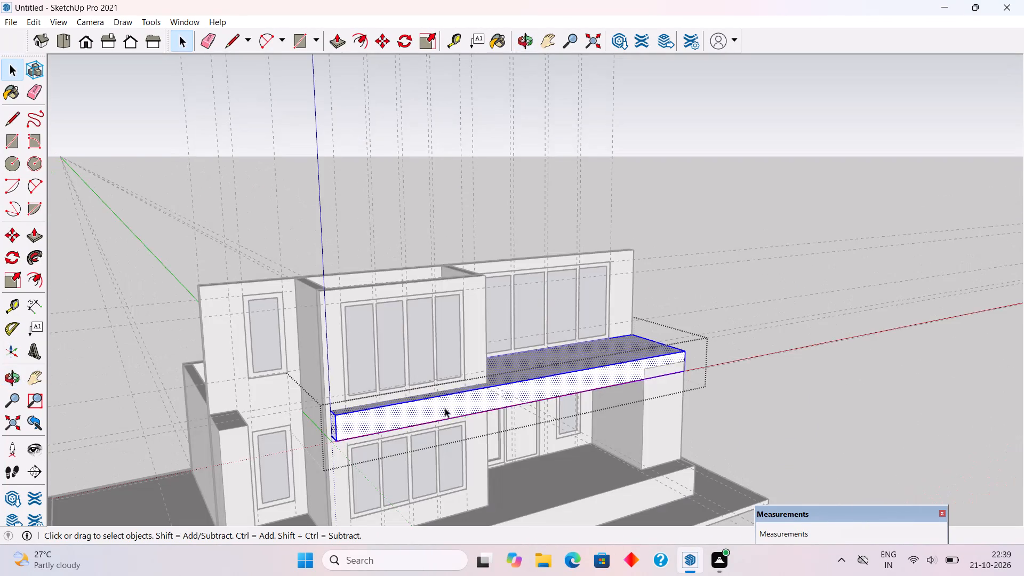
key("p")
left_click(460, 399)
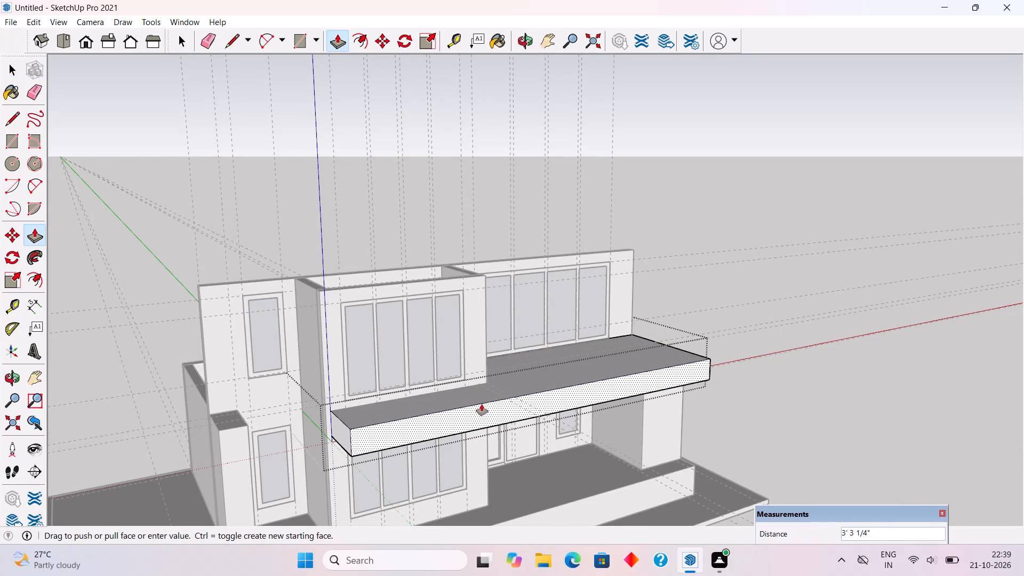
type("2'")
key("Return")
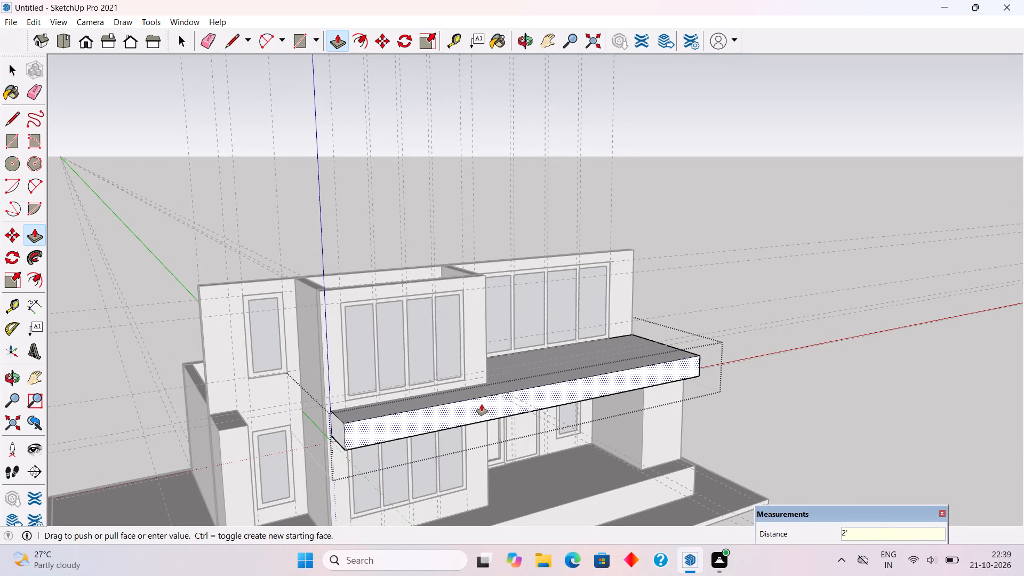
key("space")
left_click(742, 200)
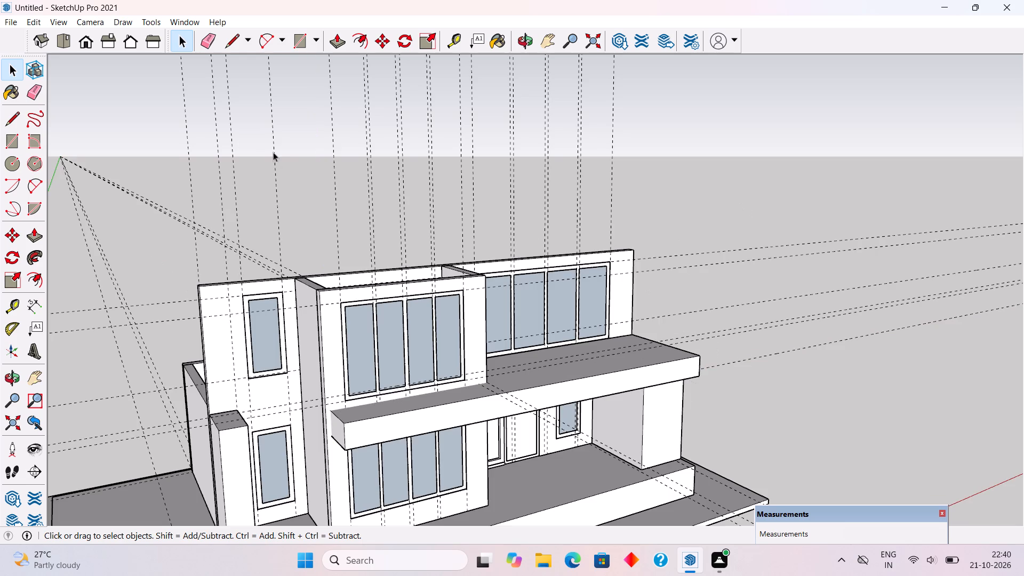
Delete all construction guides from the model.
left_click(29, 15)
left_click(80, 140)
Open the group of the column beside the narrow windows, pull its top face up 10' to the main wall's top, and close it.
scroll(95, 150, "down", 3)
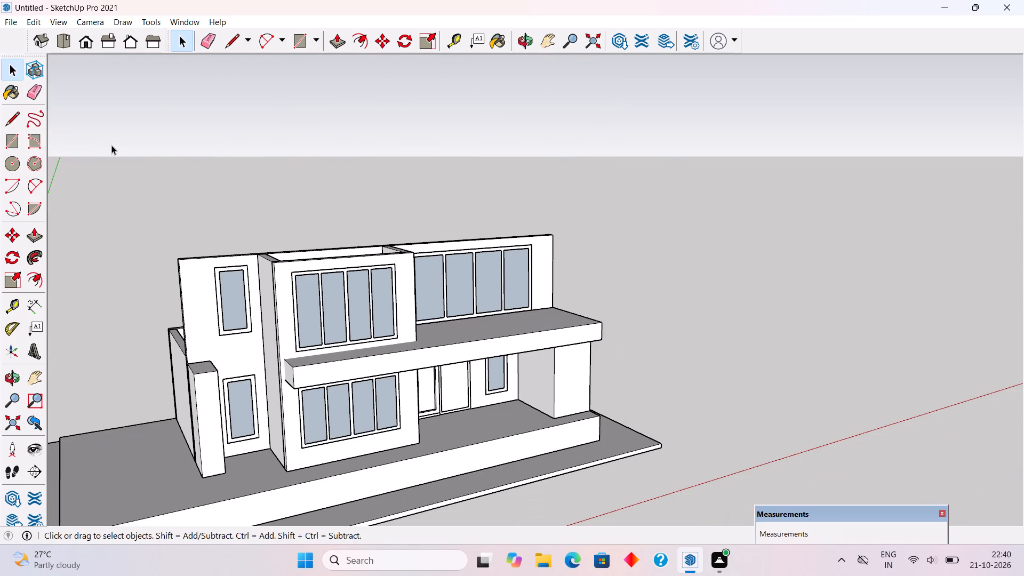
middle_click_drag(372, 326, 266, 296)
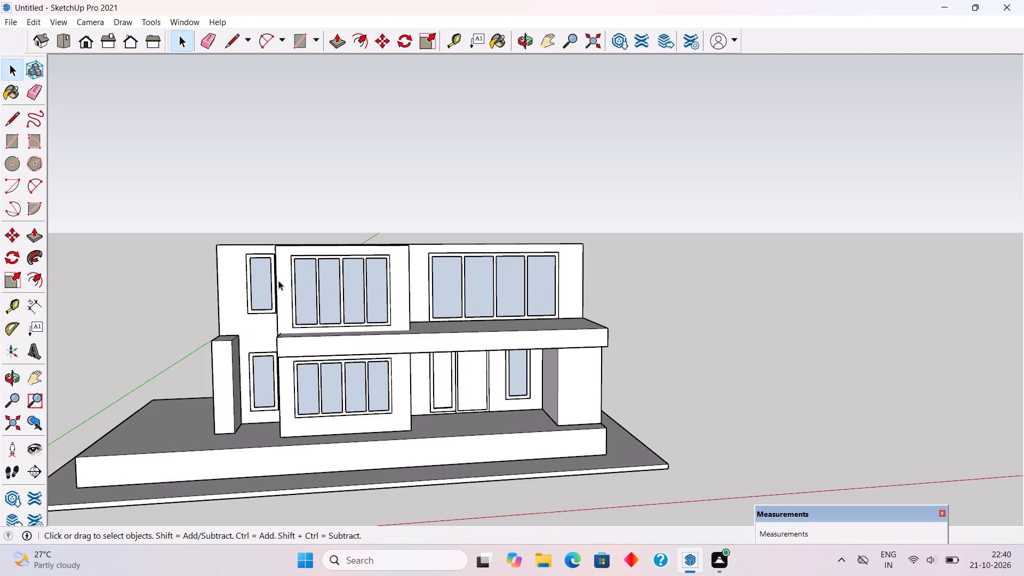
middle_click_drag(268, 324, 289, 377)
middle_click_drag(289, 377, 293, 383)
scroll(295, 386, "down", 4)
middle_click_drag(270, 341, 280, 375)
scroll(249, 351, "up", 4)
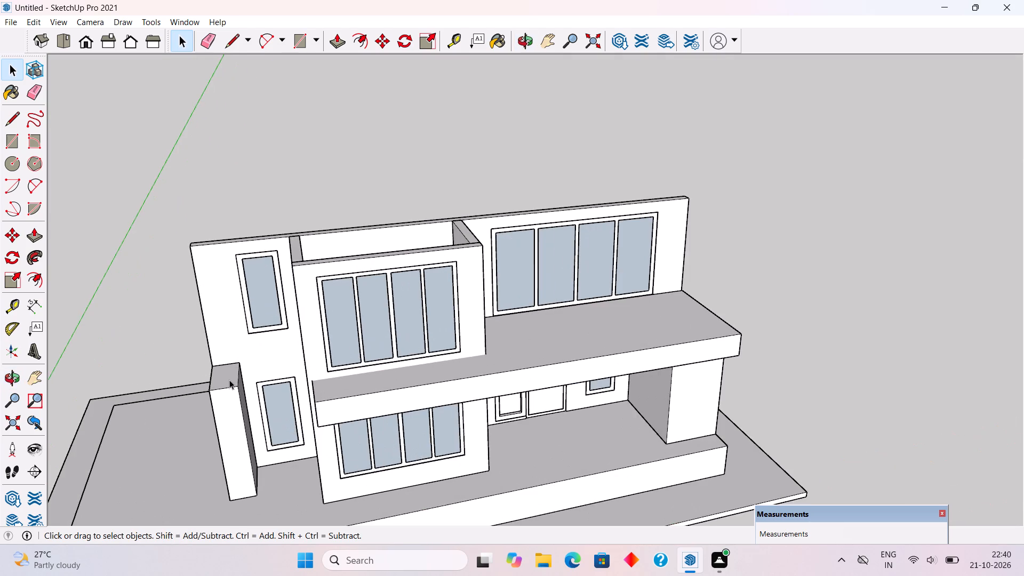
triple_click(229, 380)
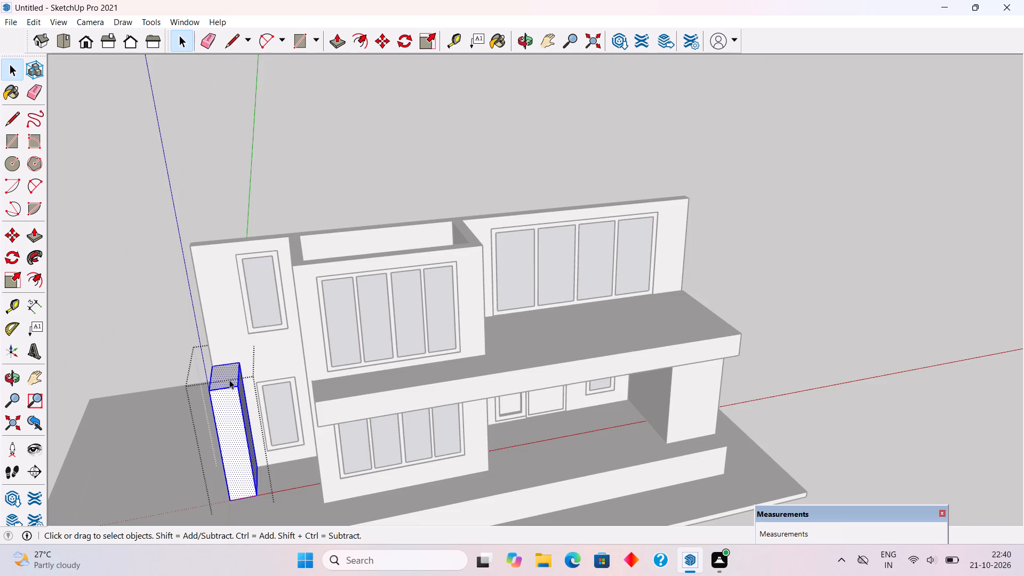
left_click(229, 380)
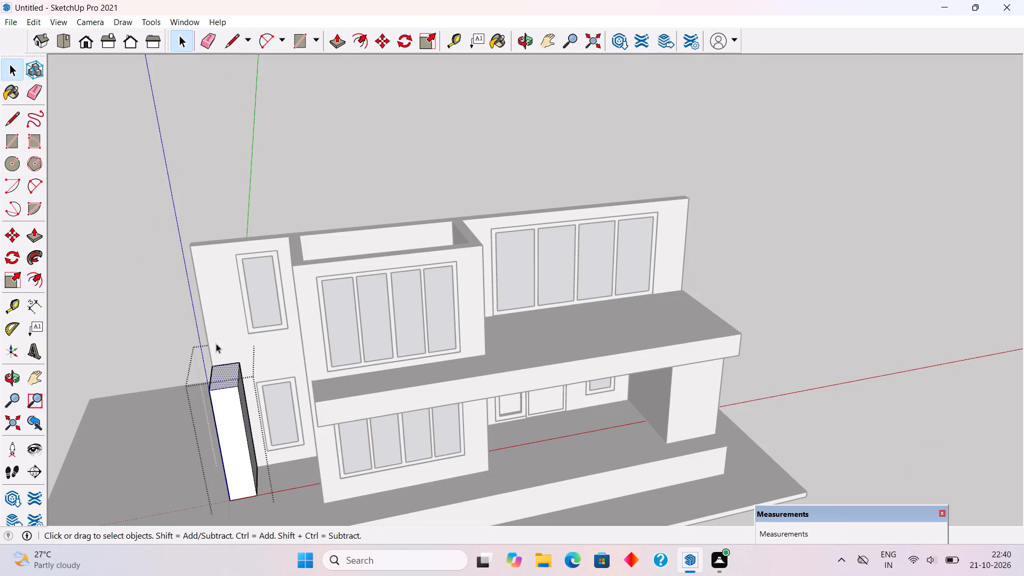
key("p")
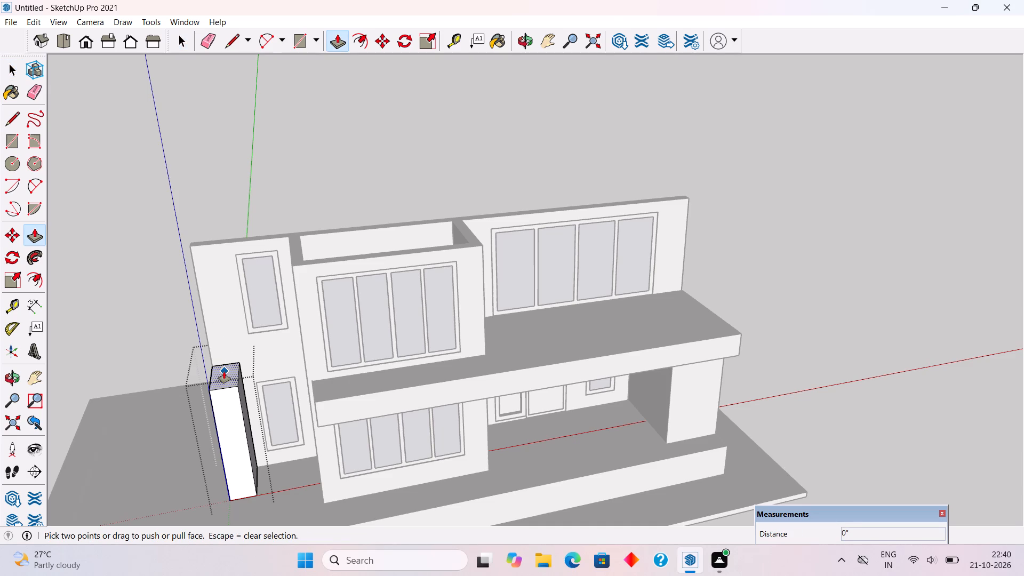
left_click(224, 372)
left_click(241, 240)
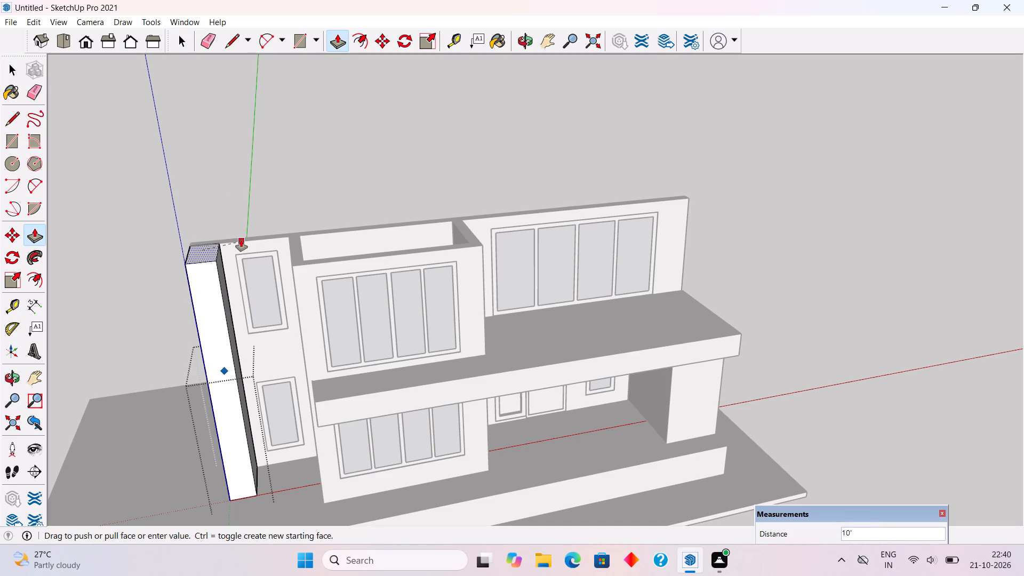
key("p")
left_click(301, 189)
scroll(314, 215, "up", 3)
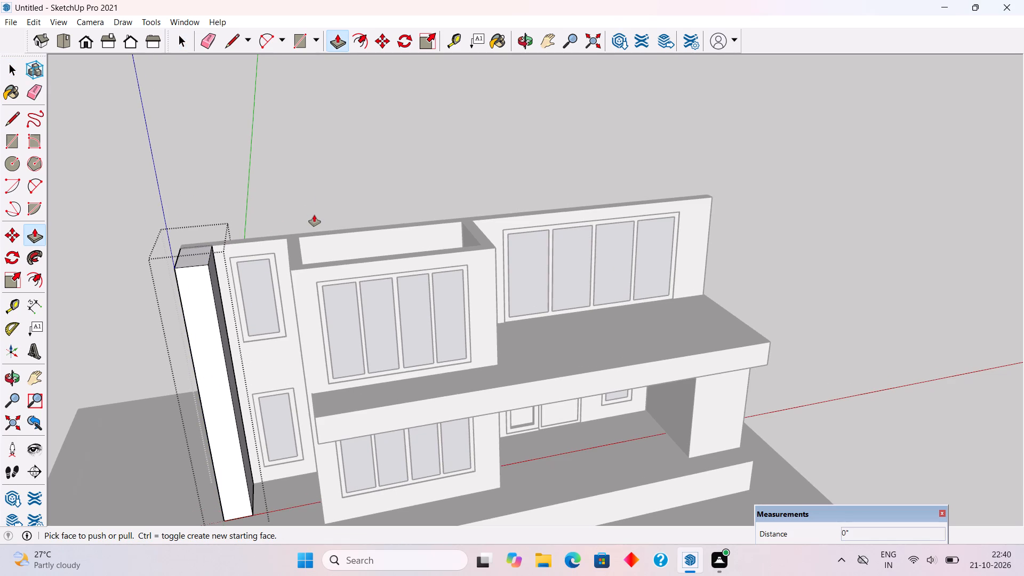
key("space")
left_click(317, 214)
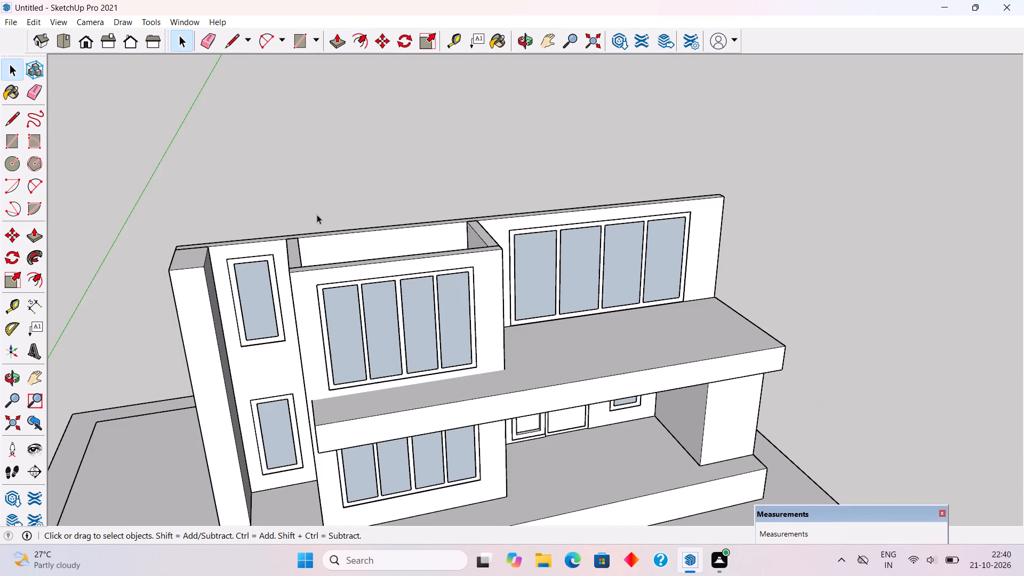
Draw a rectangle about 13' 6" by 7' 6" over the front block's wall tops and pull it up 2' as a roof slab.
middle_click_drag(317, 215, 295, 160)
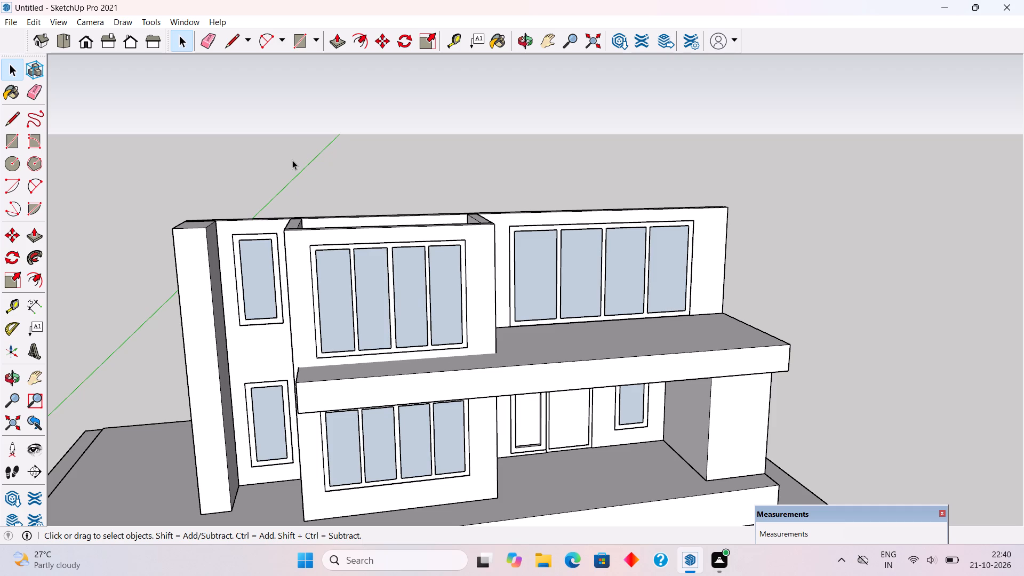
middle_click_drag(290, 181, 289, 219)
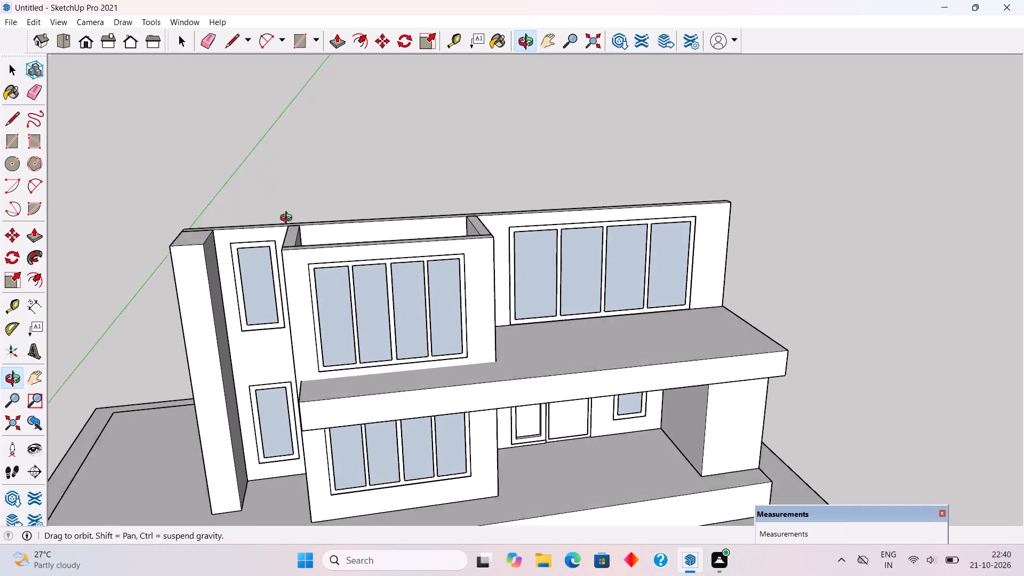
middle_click_drag(289, 219, 289, 327)
scroll(280, 252, "up", 5)
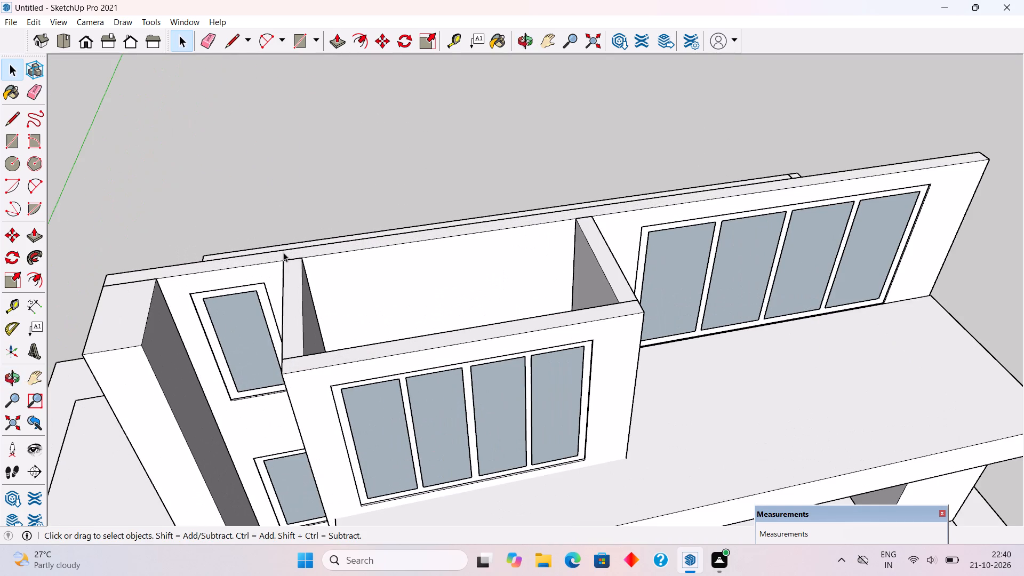
key("r")
left_click(283, 250)
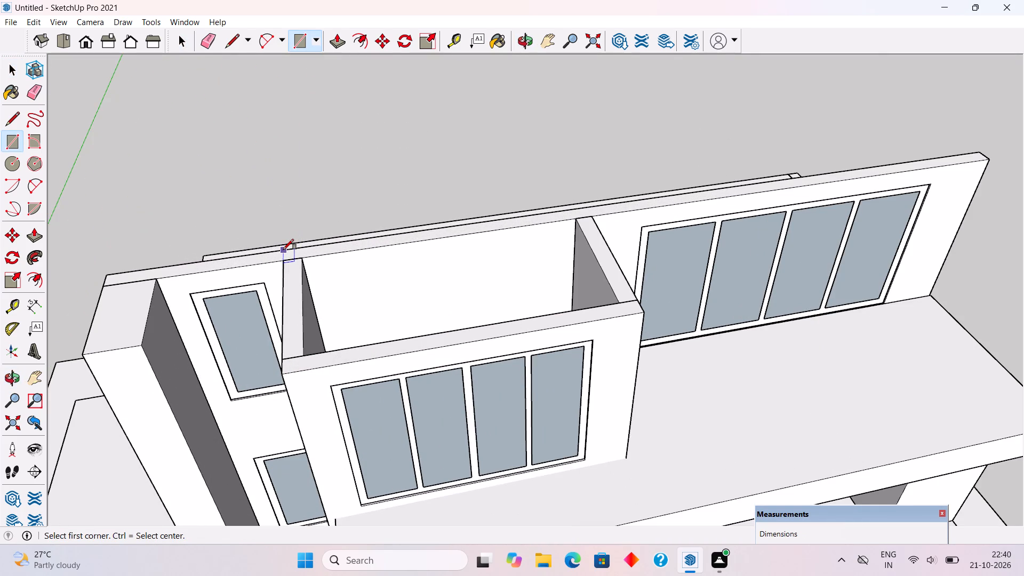
left_click(642, 310)
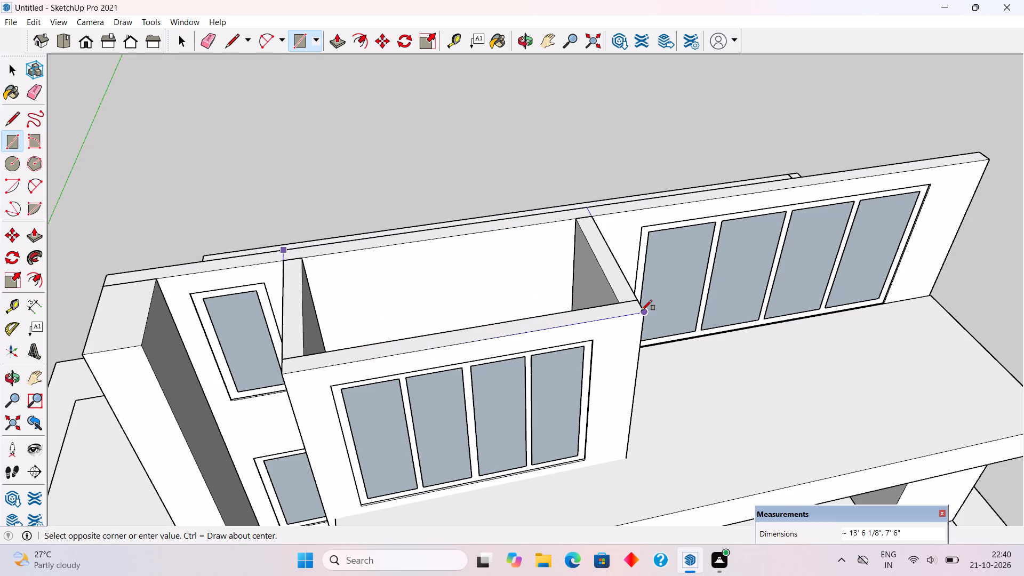
key("p")
left_click(541, 285)
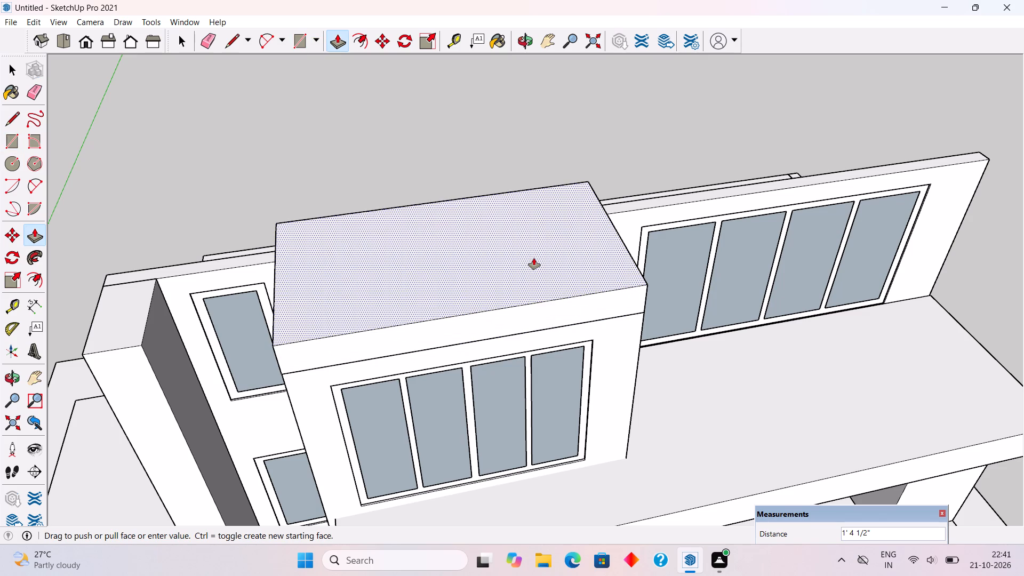
type("2'")
key("Return")
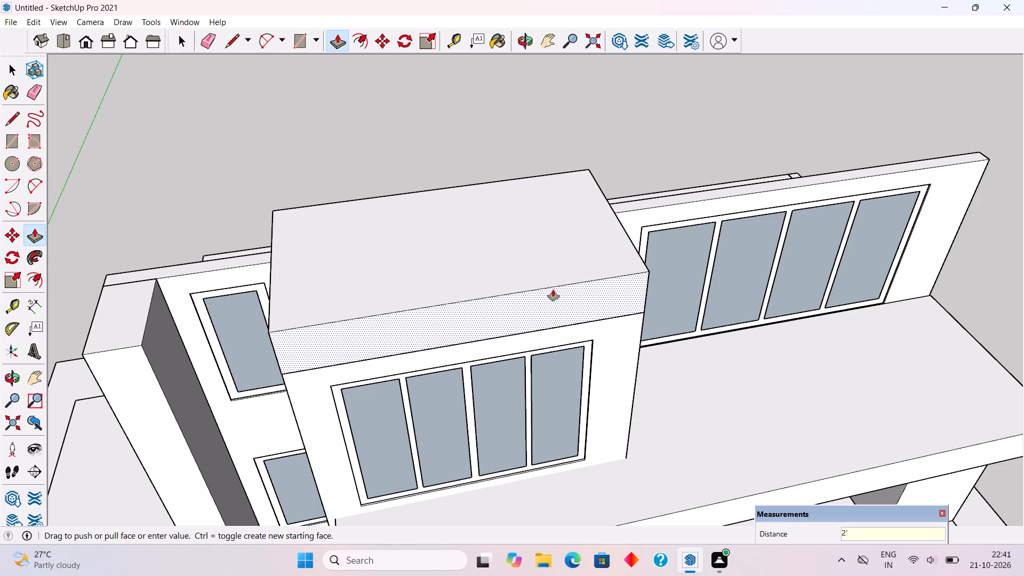
Pull the roof slab's front face out 3' 3" to align with the front edge of the slab below.
left_click(553, 290)
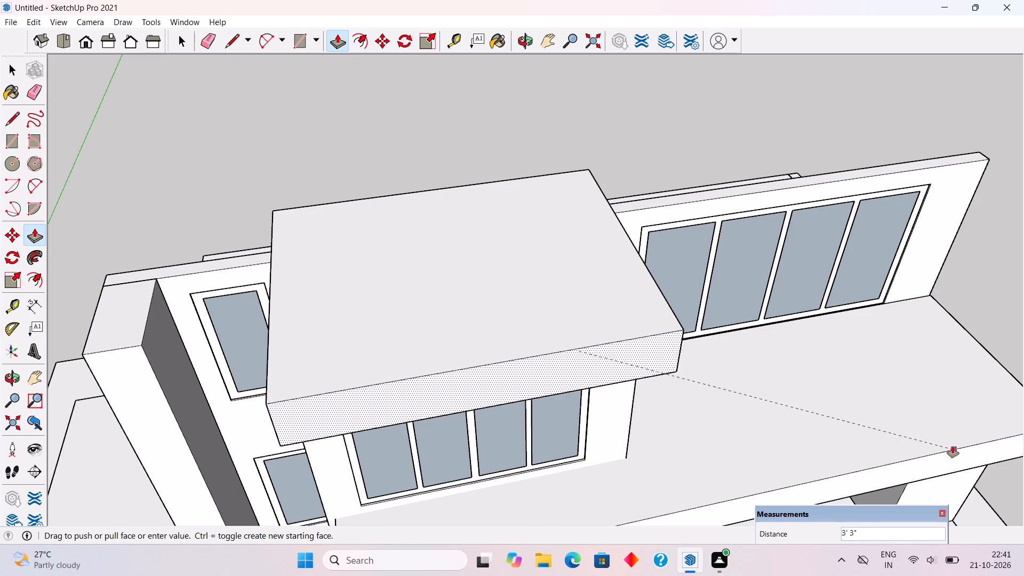
left_click(953, 446)
Pull the roof slab's end face 21' across the wing with the wide upper windows.
middle_click_drag(749, 294, 467, 249)
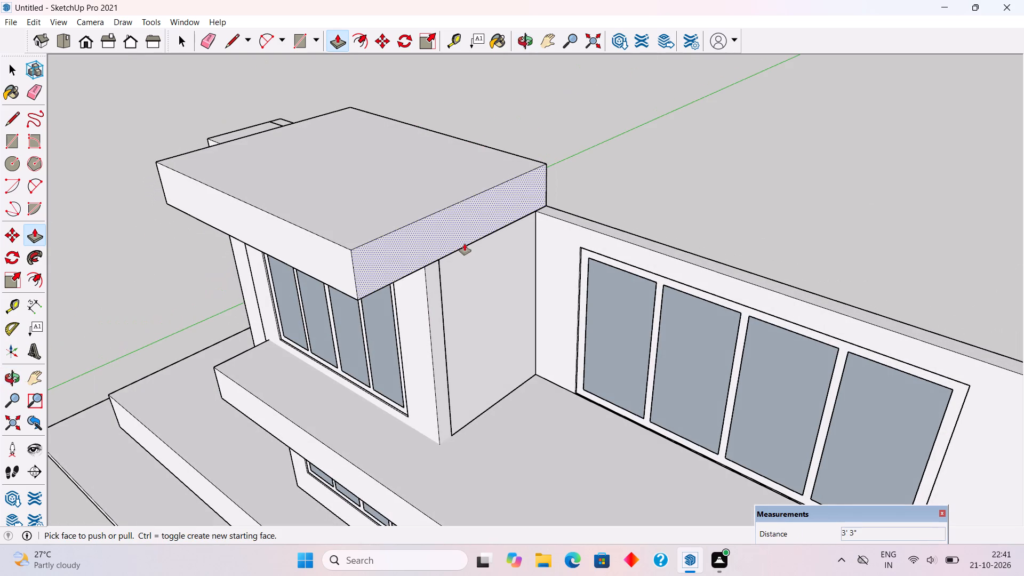
left_click(465, 244)
scroll(769, 373, "down", 15)
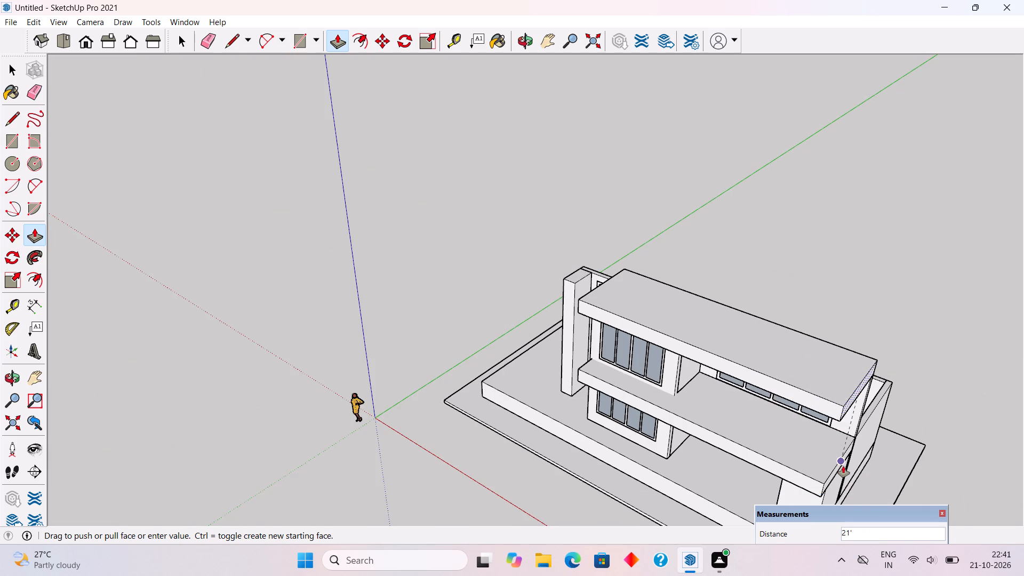
left_click(843, 466)
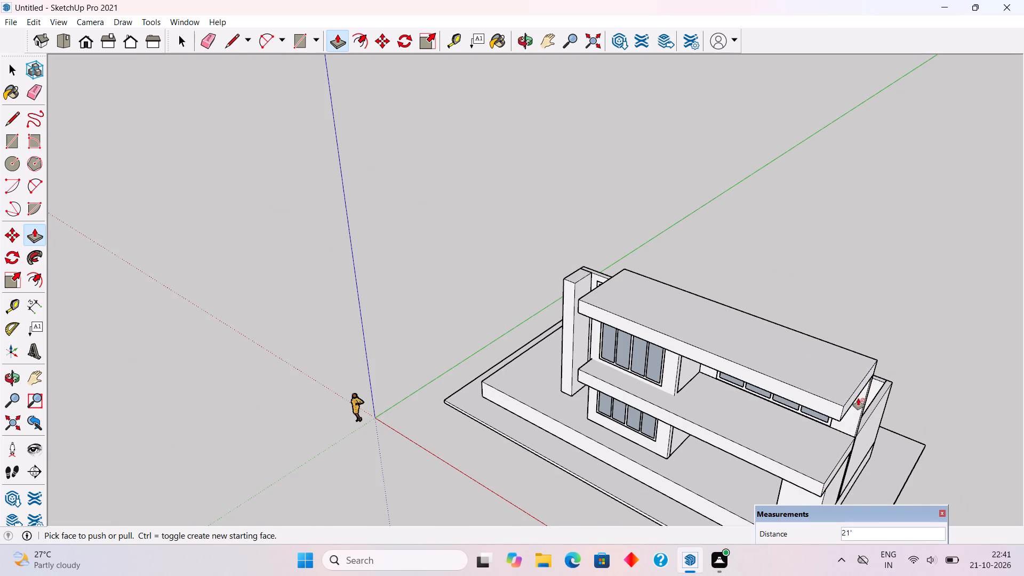
Extend the same end face of the roof slab outward by a further 2'.
left_click(850, 408)
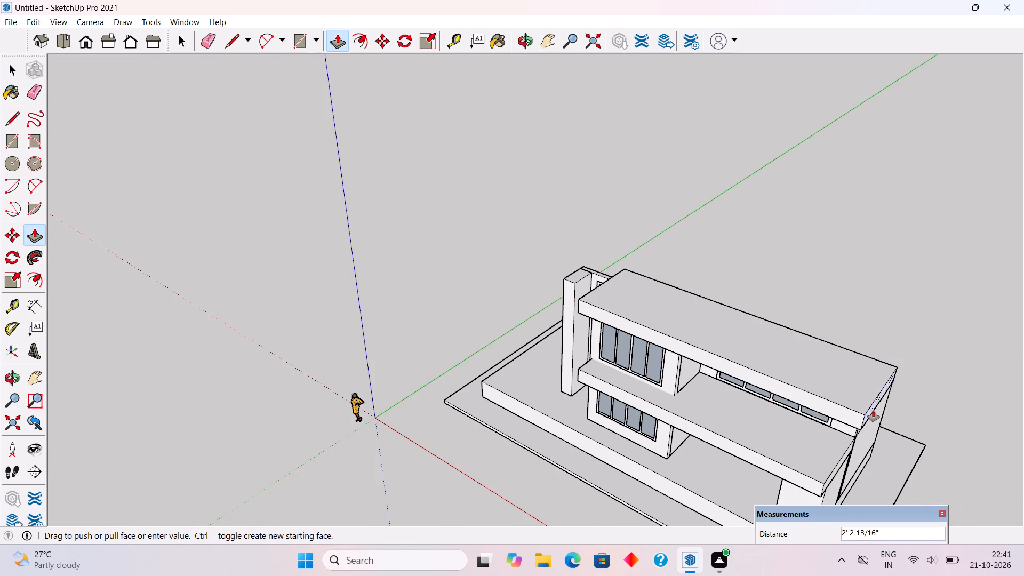
type("2'")
key("Return")
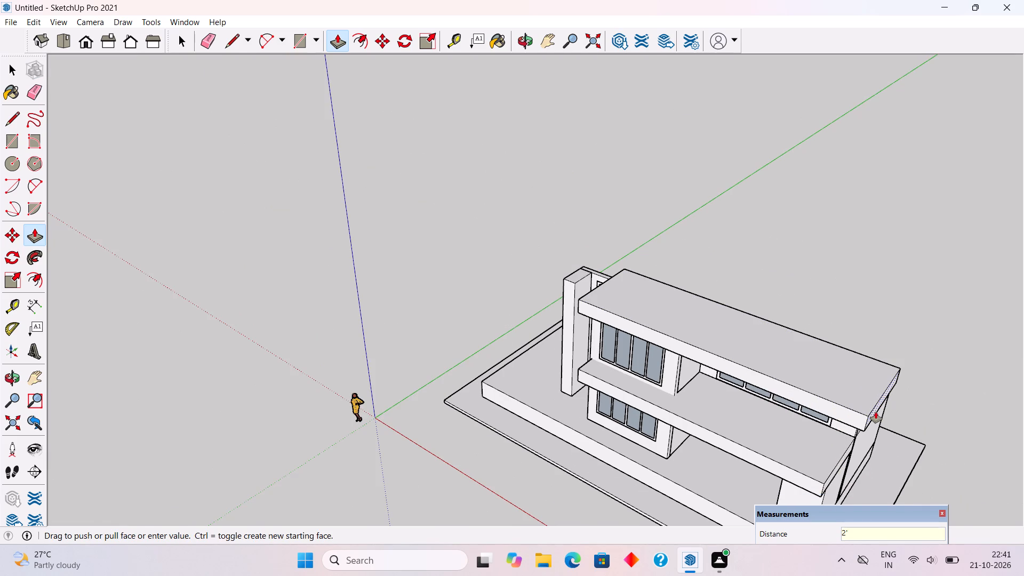
Select all connected geometry of the roof slab, make it a group, and clear the selection.
key("space")
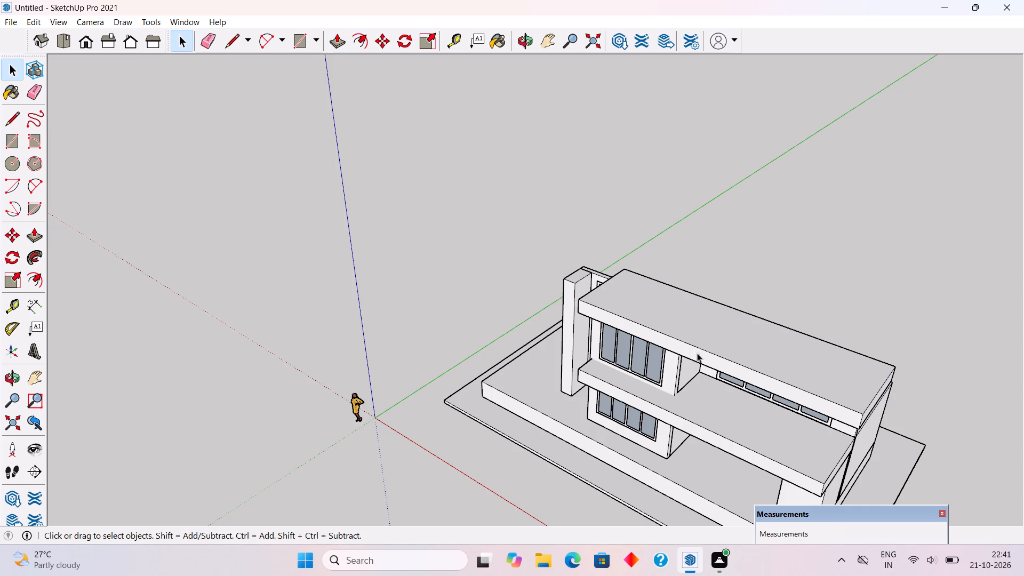
triple_click(701, 349)
right_click(701, 349)
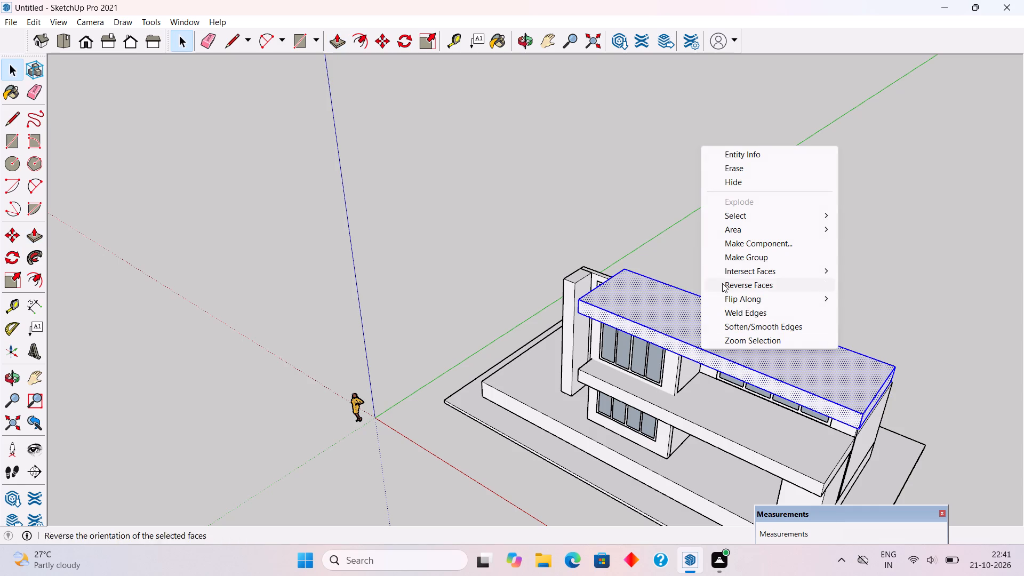
left_click(729, 255)
left_click(769, 185)
Open the wall group with the narrow windows and draw a line across the wall's top where it meets the roof slab's end.
middle_click_drag(541, 400, 906, 305)
scroll(594, 301, "up", 4)
scroll(557, 211, "up", 7)
middle_click_drag(557, 253, 503, 301)
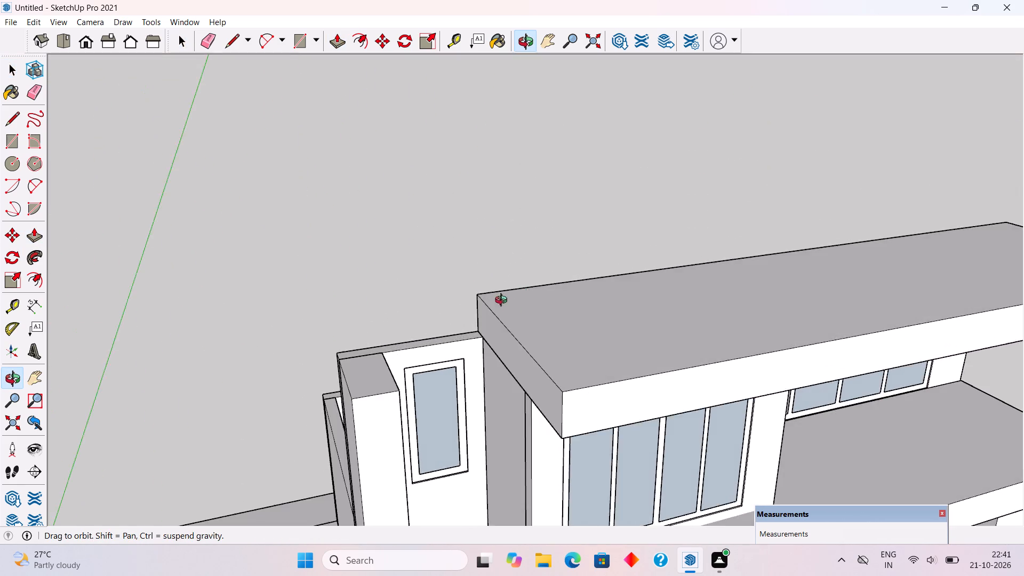
middle_click_drag(503, 301, 481, 285)
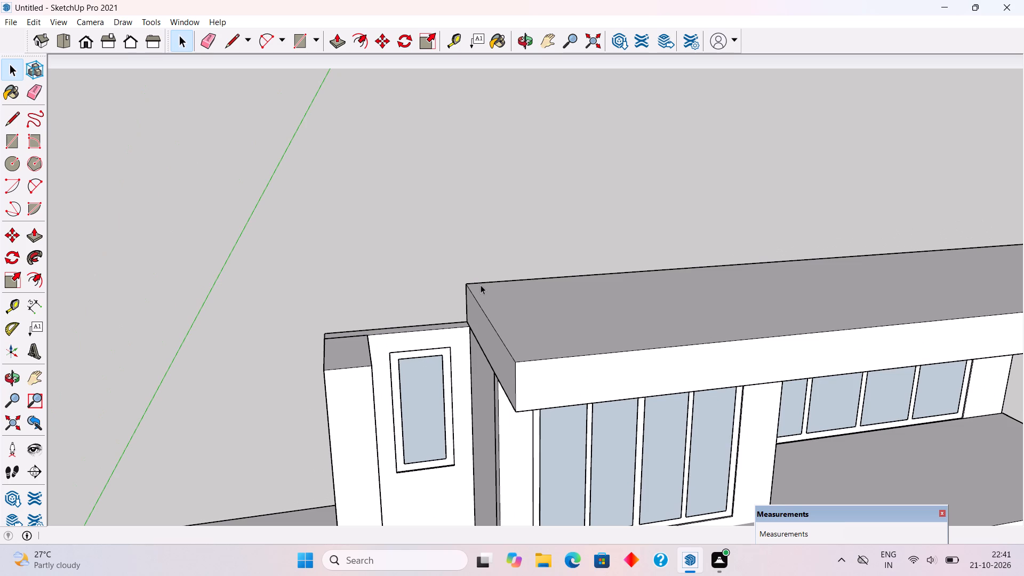
left_click(426, 328)
left_click(426, 328)
left_click(426, 328)
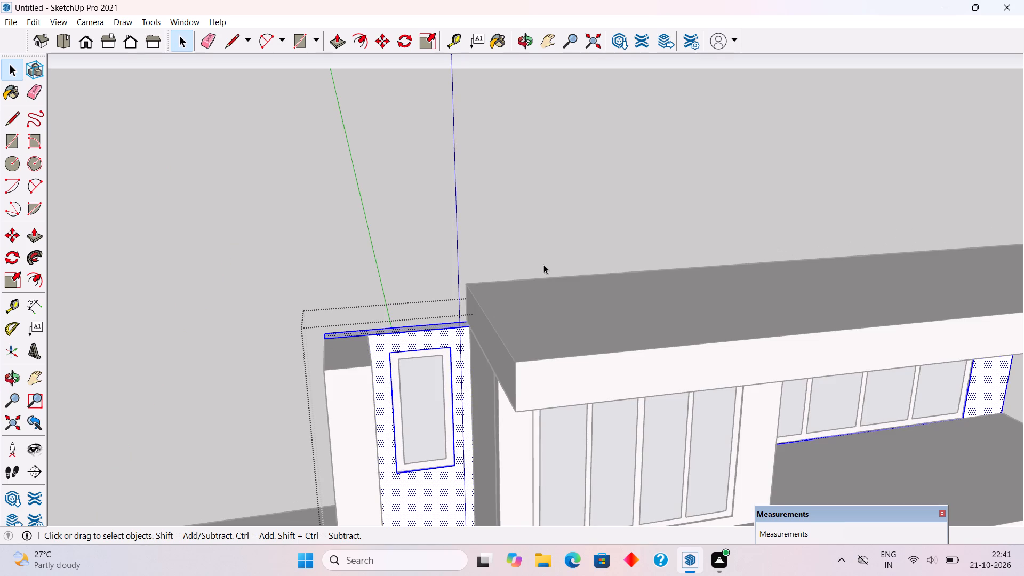
middle_click_drag(543, 265, 564, 342)
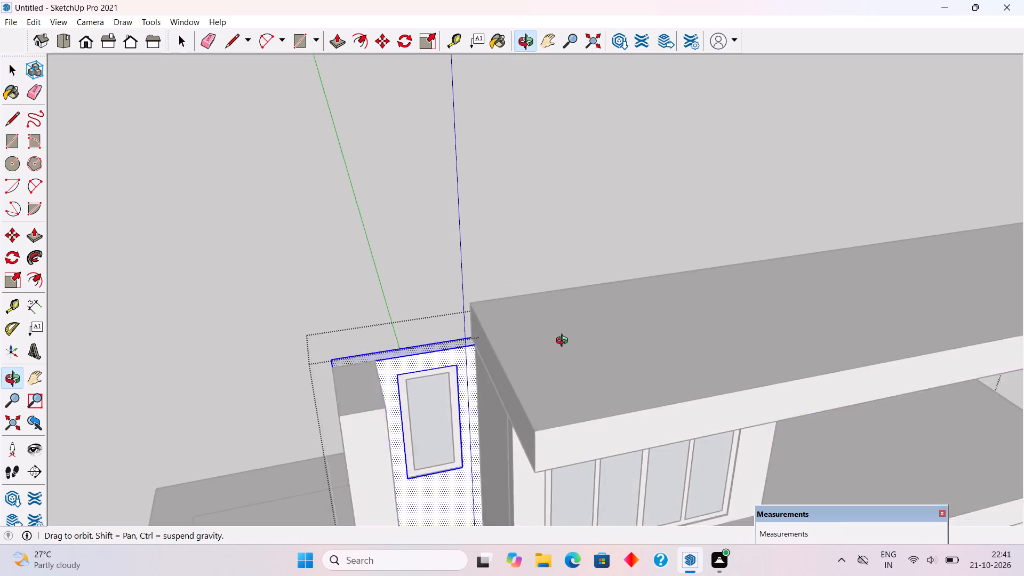
middle_click_drag(564, 342, 662, 557)
scroll(500, 402, "up", 4)
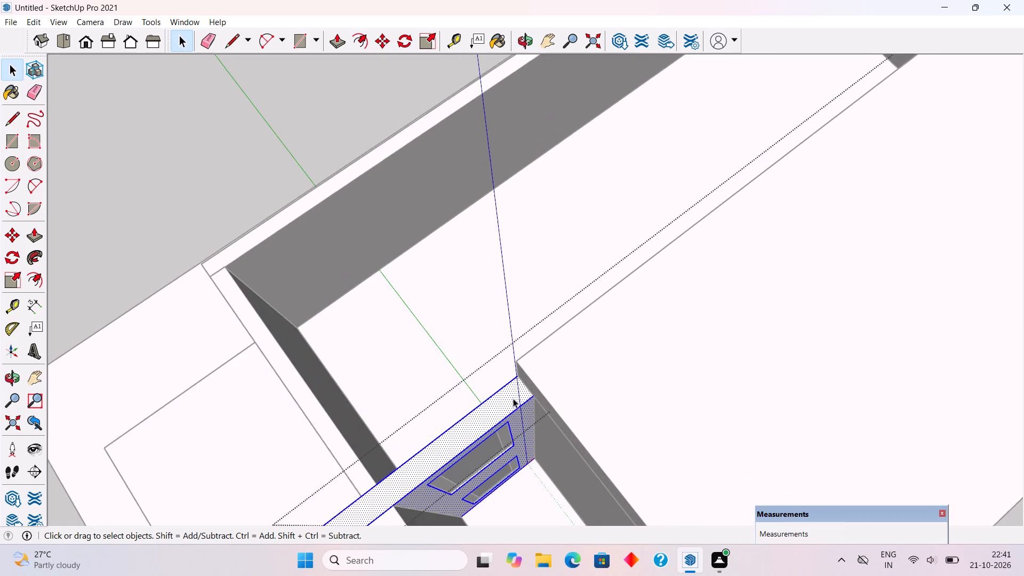
scroll(513, 398, "up", 11)
key("l")
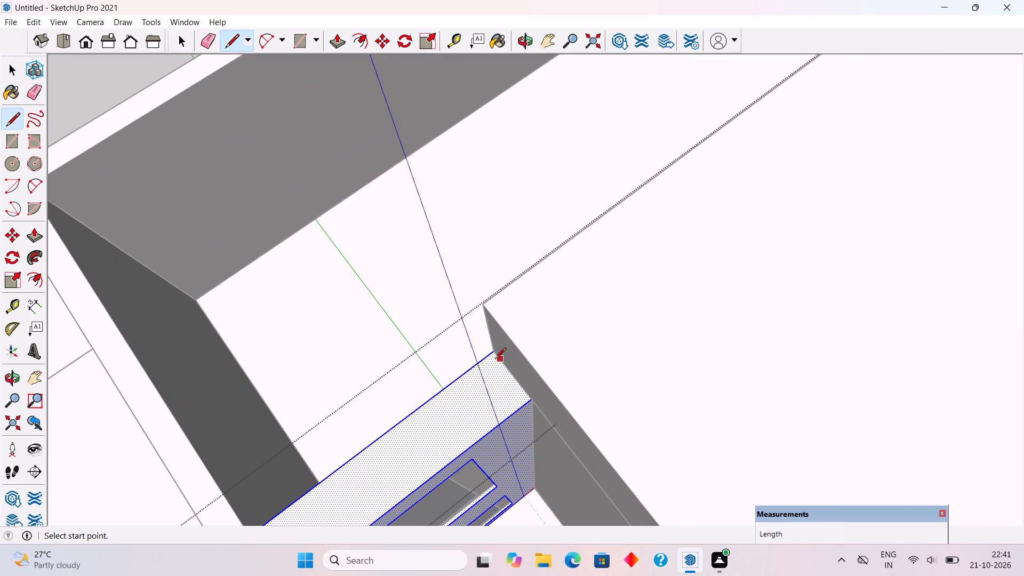
left_click(493, 355)
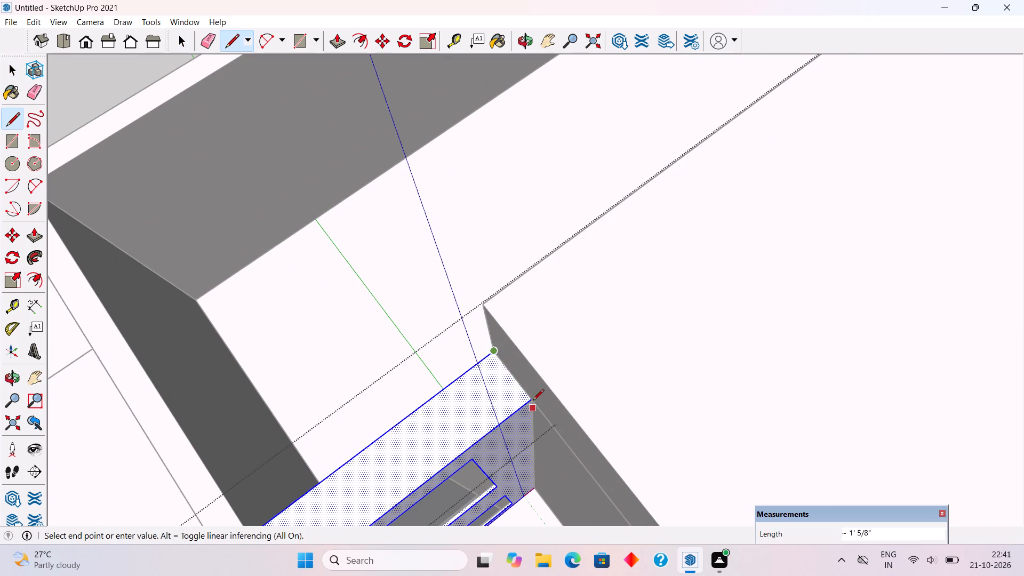
left_click(533, 401)
Push/Pull the separated top face of the narrow-window wall up 2' to the top level of the roof slab.
key("p")
left_click(510, 394)
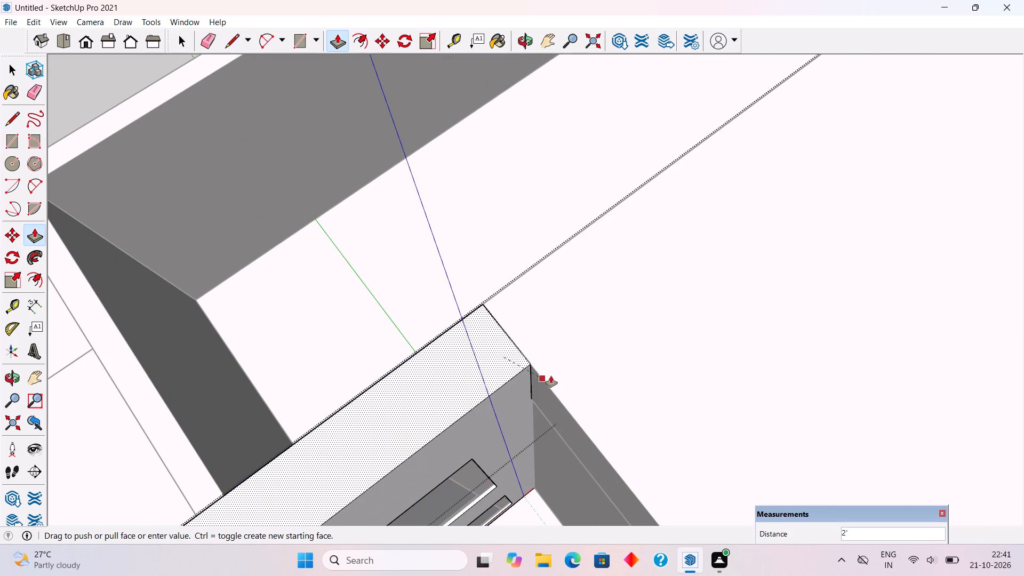
left_click(559, 372)
Raise the top of the narrow-window wall section by a further 3' and leave the wall group.
scroll(579, 421, "down", 4)
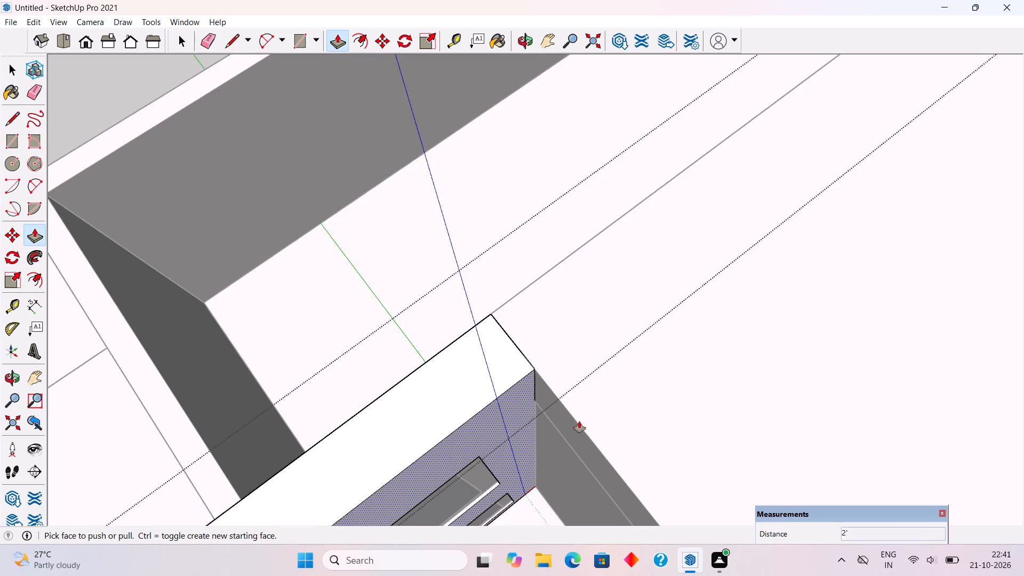
middle_click_drag(569, 410, 465, 276)
scroll(465, 276, "down", 9)
middle_click_drag(481, 317, 414, 214)
scroll(414, 214, "down", 2)
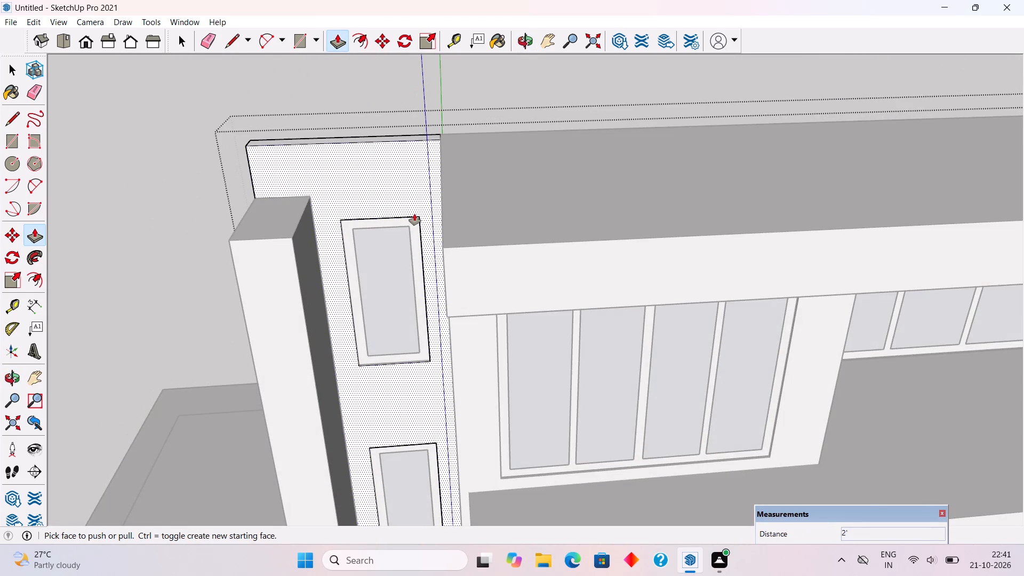
middle_click_drag(414, 214, 417, 254)
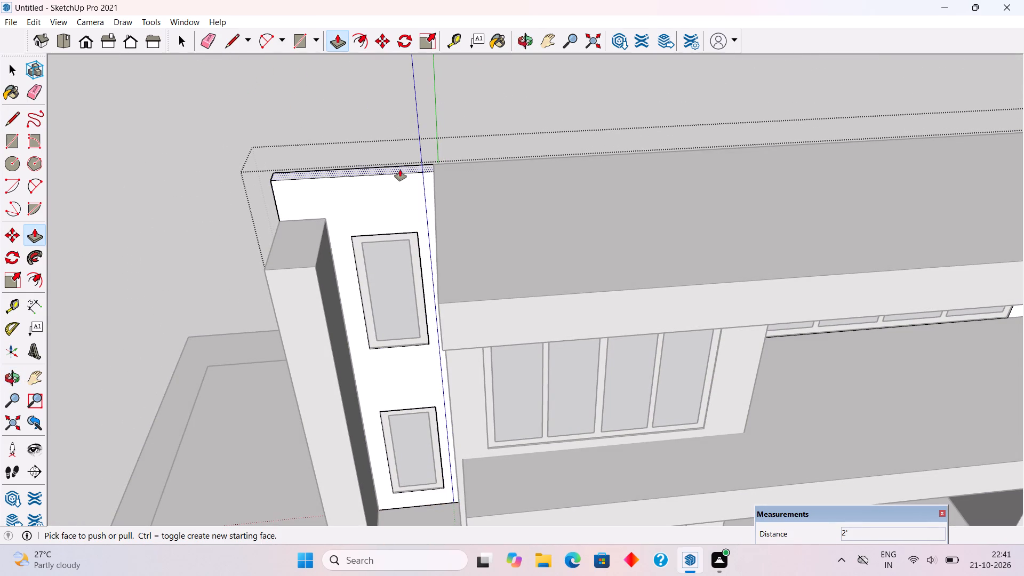
left_click(400, 170)
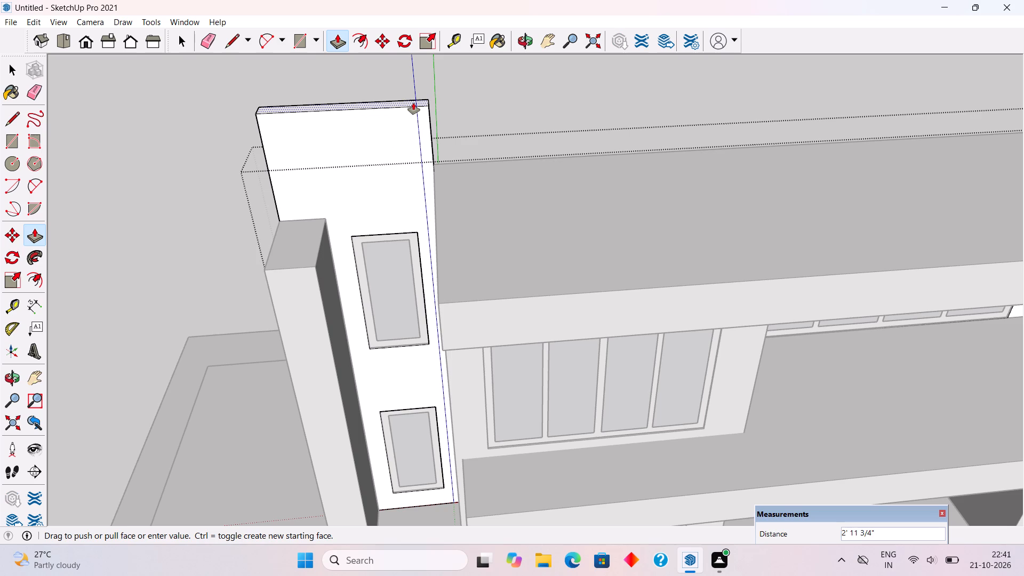
type("3'")
key("Return")
key("space")
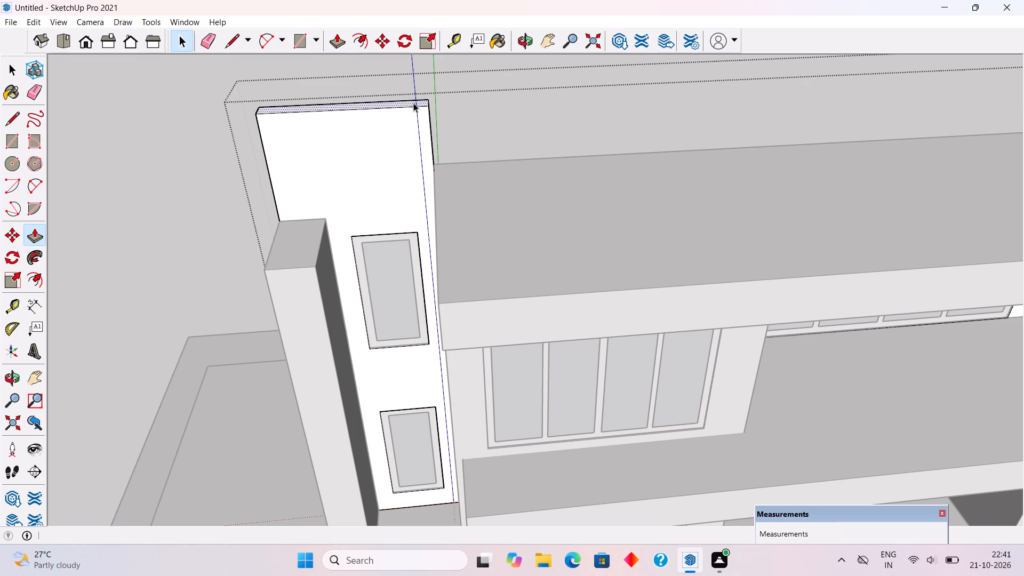
scroll(414, 108, "down", 6)
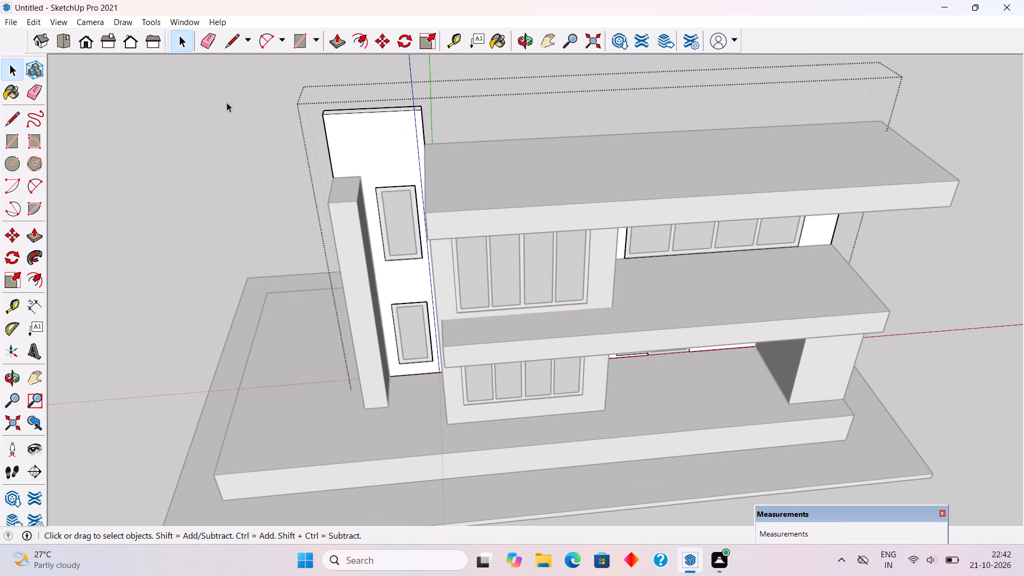
left_click(227, 102)
Open the column in front of the narrow windows and pull its top up 5' to the wall section's top.
middle_click_drag(325, 112, 371, 58)
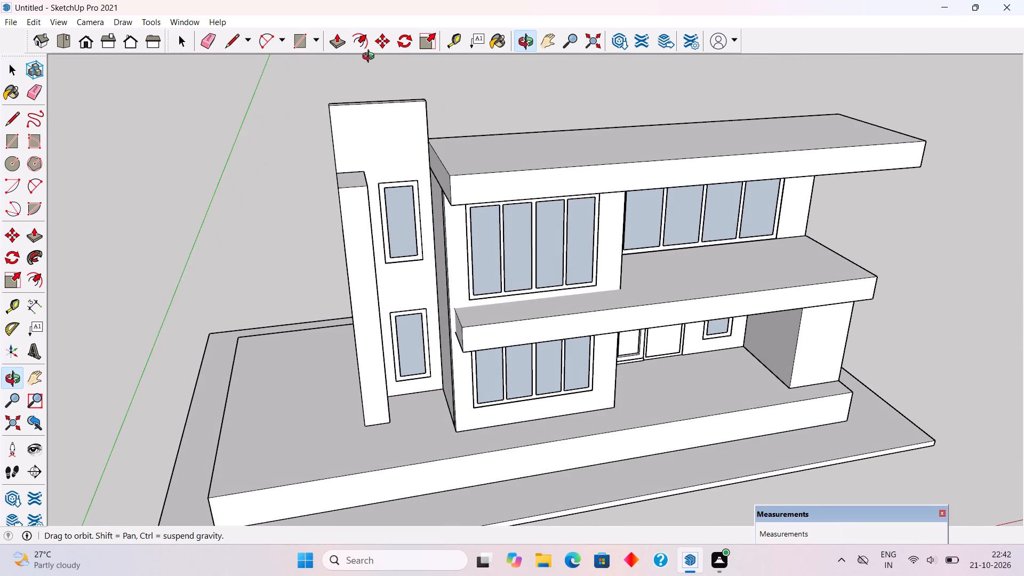
middle_click_drag(371, 58, 342, 103)
scroll(369, 203, "up", 5)
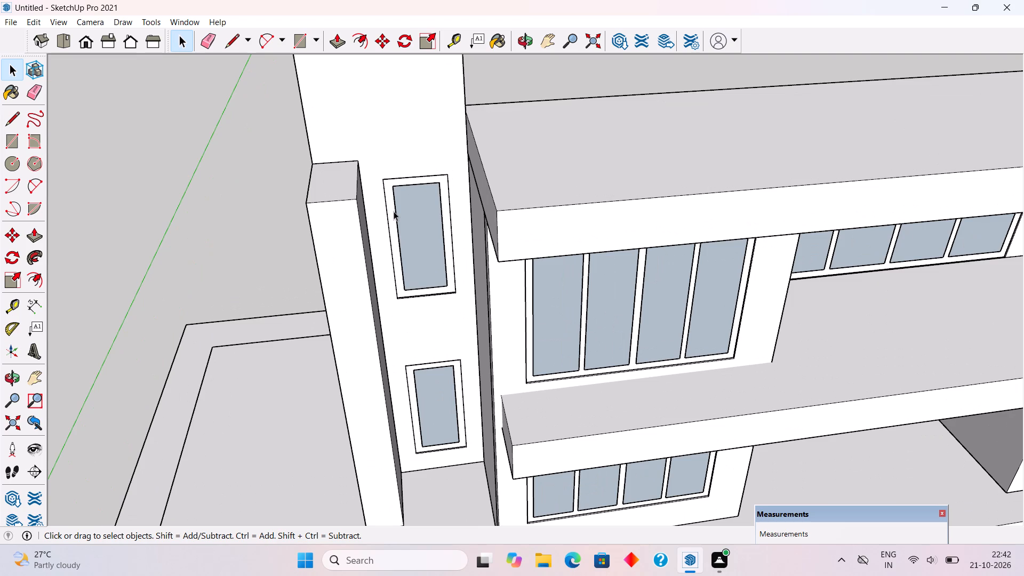
scroll(379, 171, "down", 2)
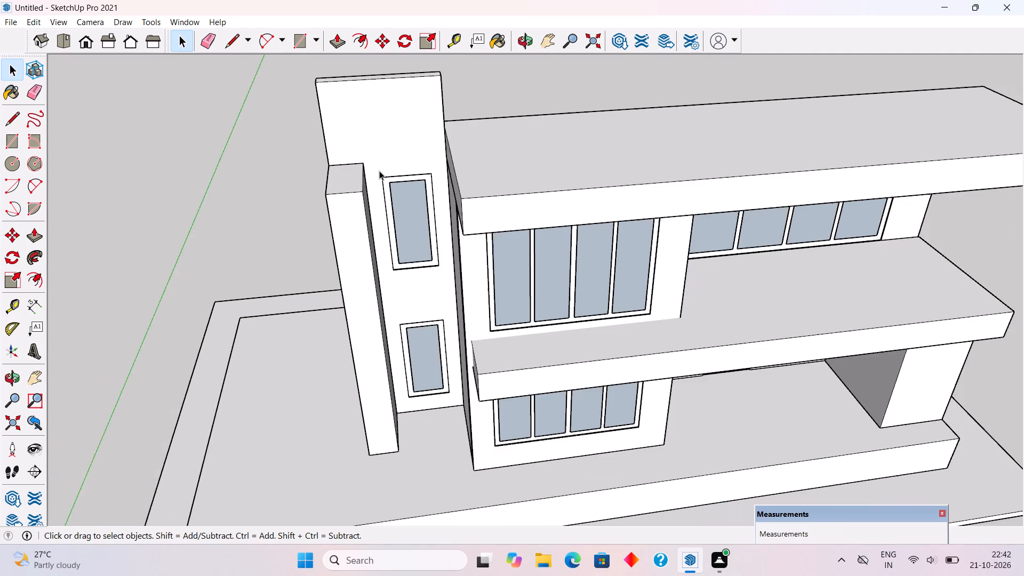
scroll(379, 171, "down", 2)
triple_click(351, 173)
key("p")
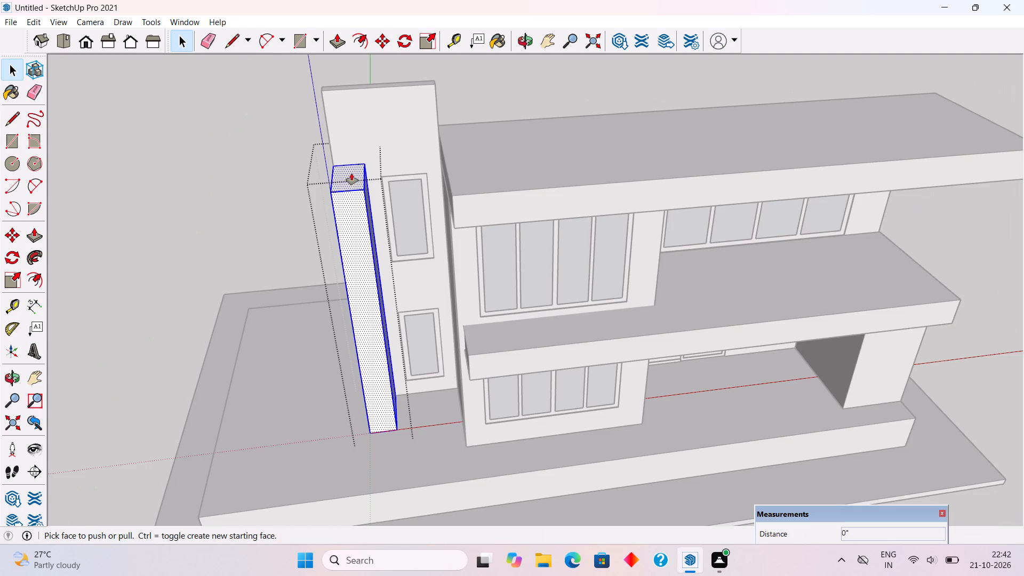
left_click(351, 173)
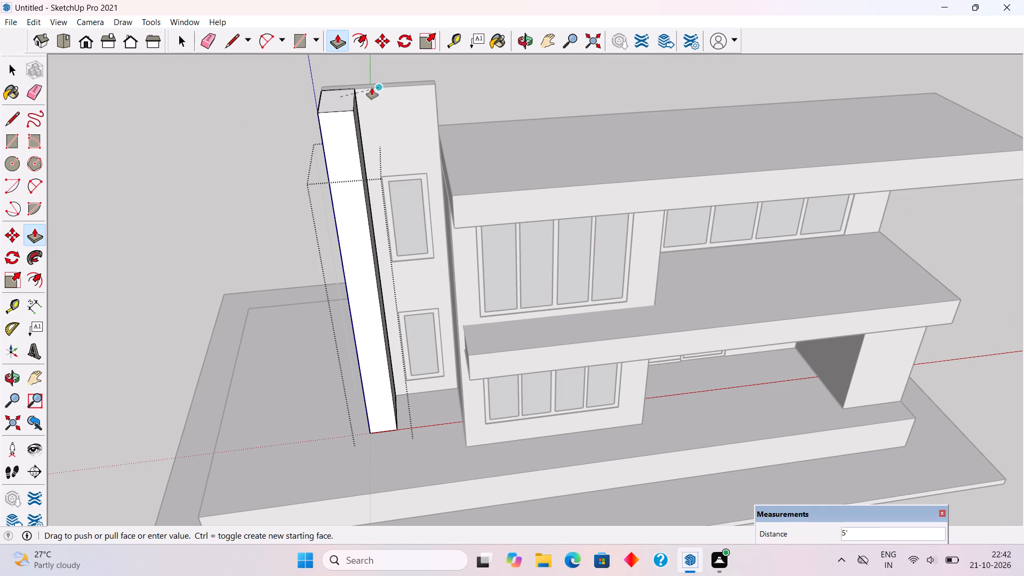
left_click(372, 88)
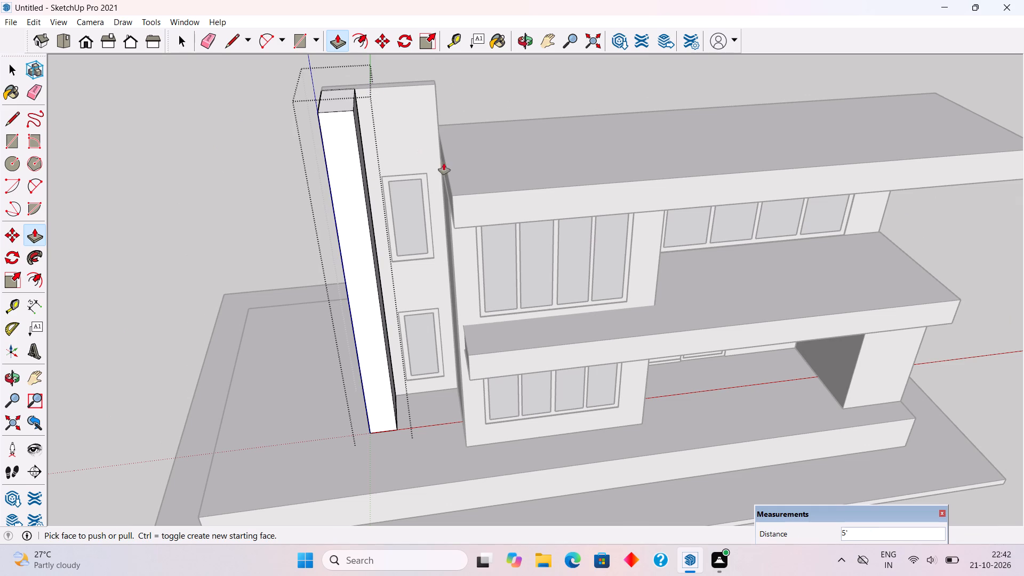
Place a guide 2' below the top edge of the column's side face that looks toward the roof slab.
scroll(432, 145, "up", 3)
middle_click_drag(369, 92, 301, 90)
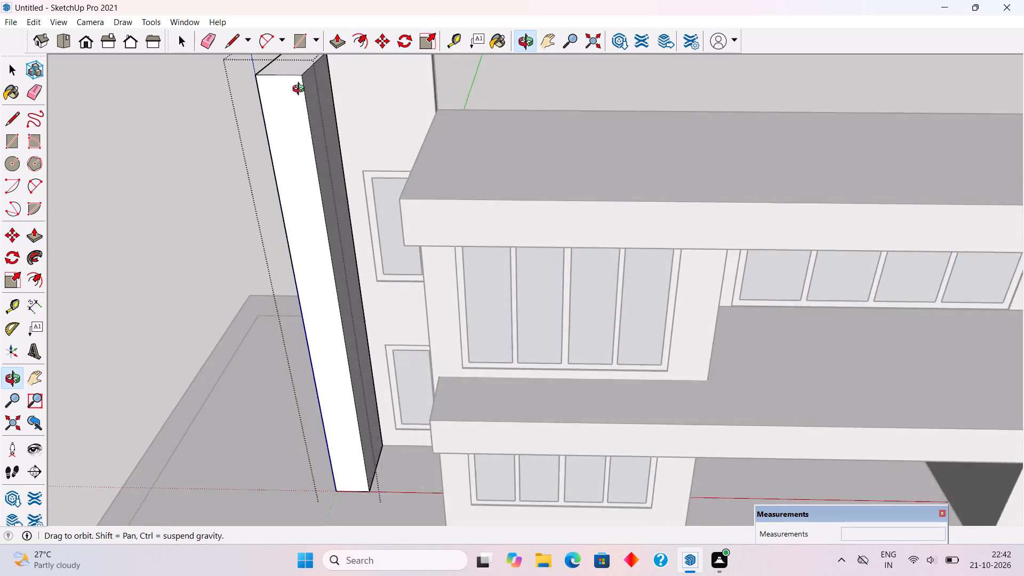
middle_click_drag(301, 90, 300, 101)
scroll(300, 101, "down", 6)
key("t")
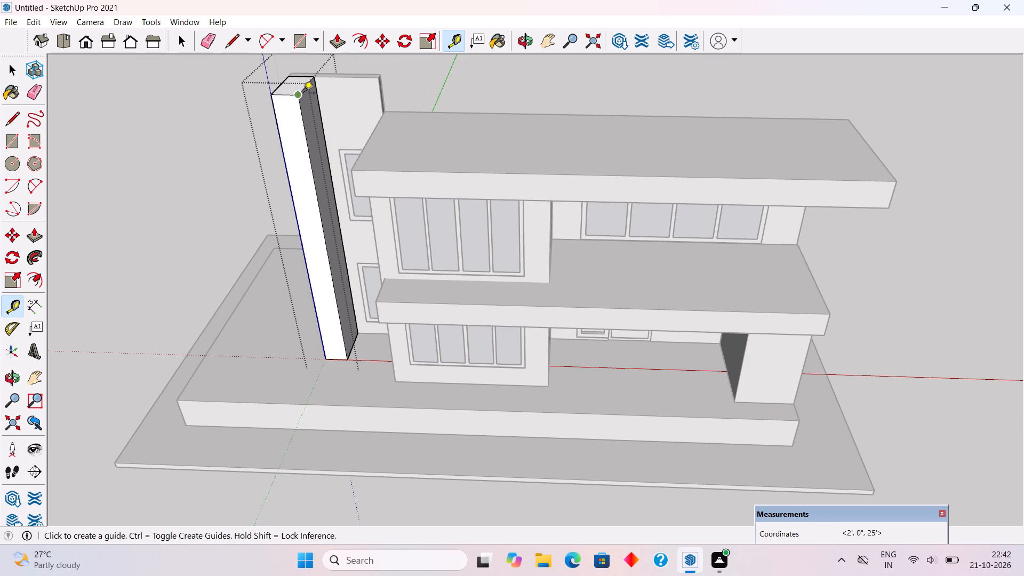
scroll(308, 89, "up", 3)
left_click(308, 89)
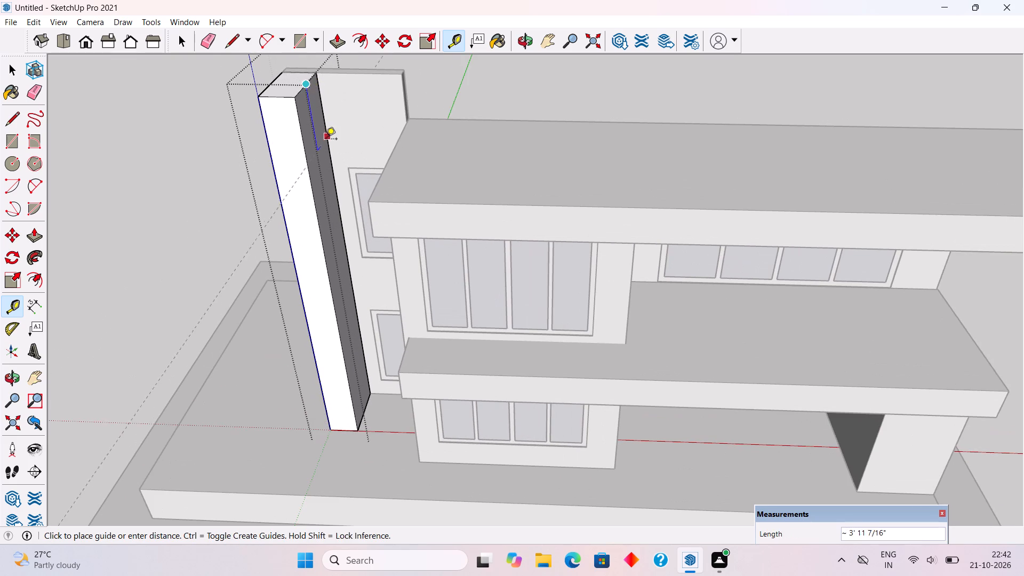
type("2'")
key("Return")
key("space")
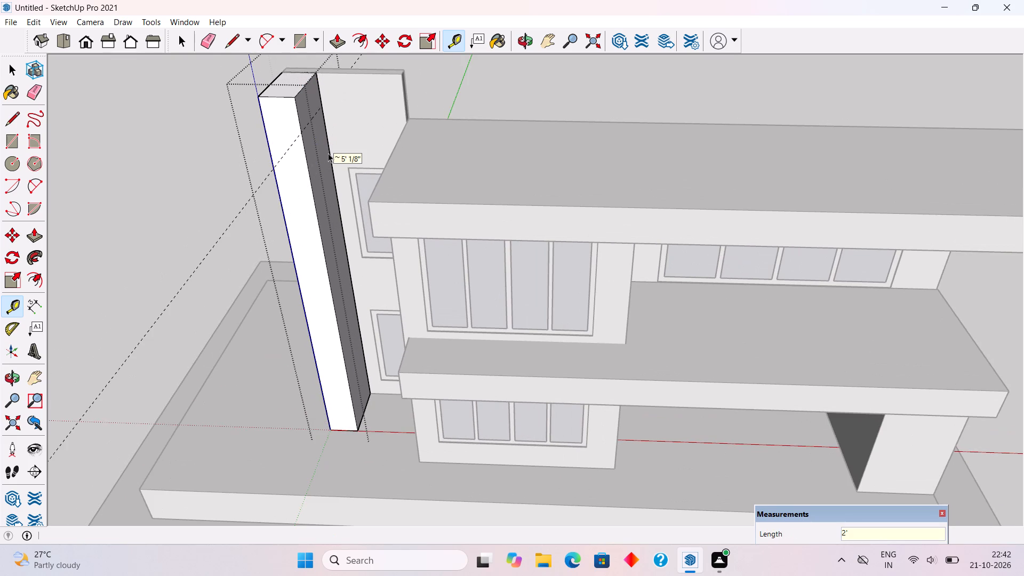
Push/Pull the column's top face up by another 1'.
type("p")
left_click(295, 92)
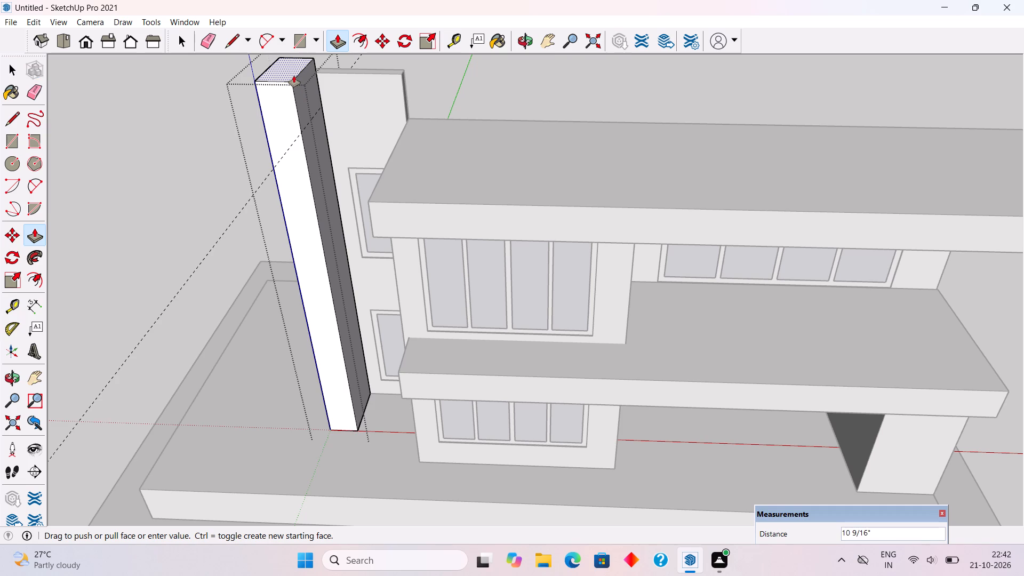
type("1'")
key("Return")
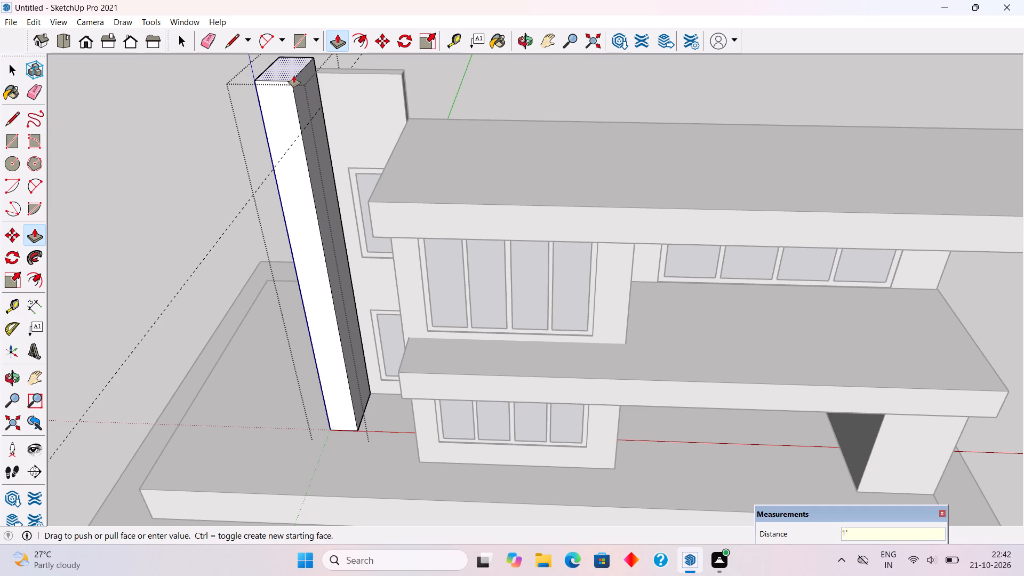
key("space")
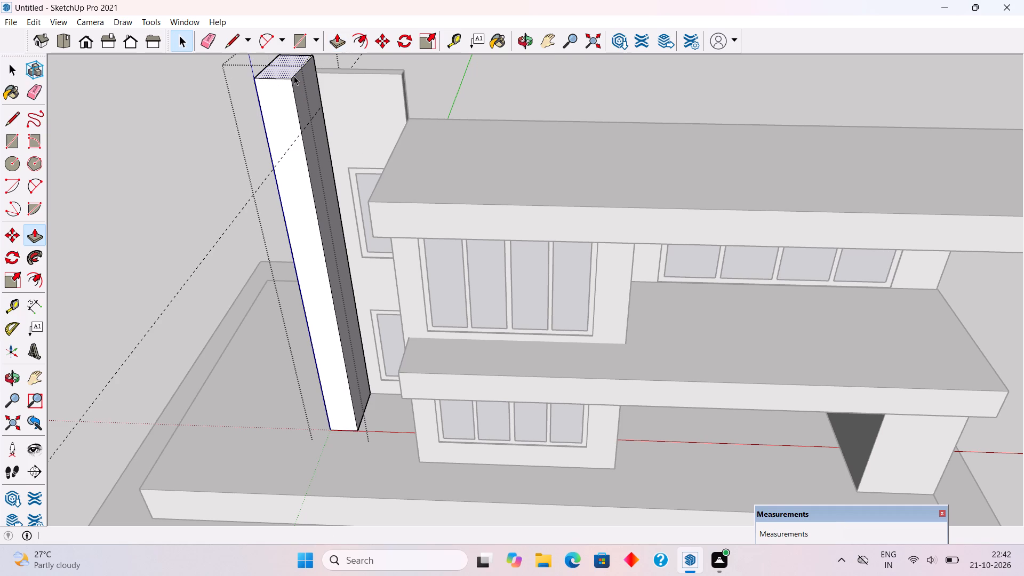
Draw a 4' line along the guide across the column's side face, separating its upper part.
key("l")
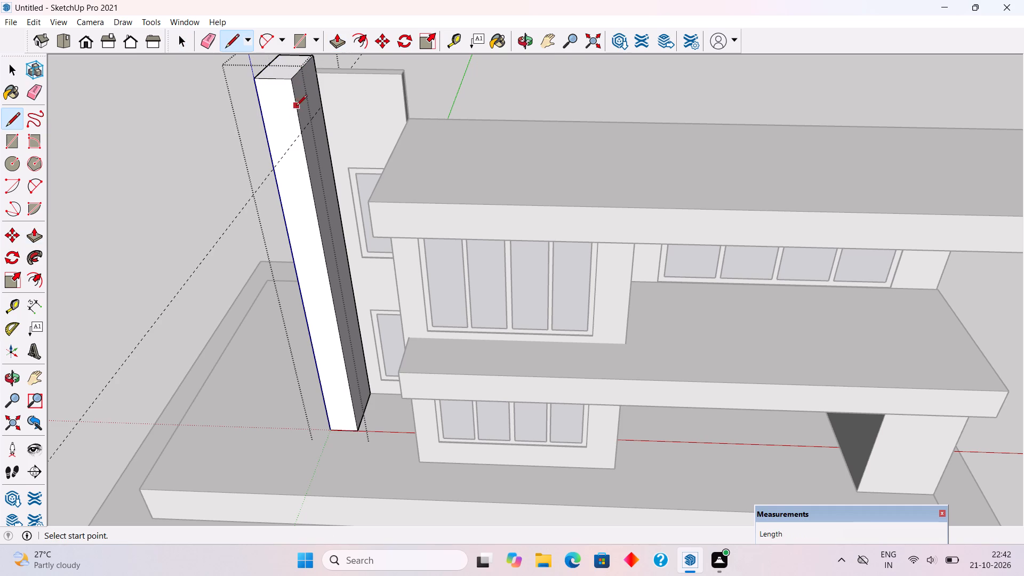
left_click(300, 135)
left_click(325, 101)
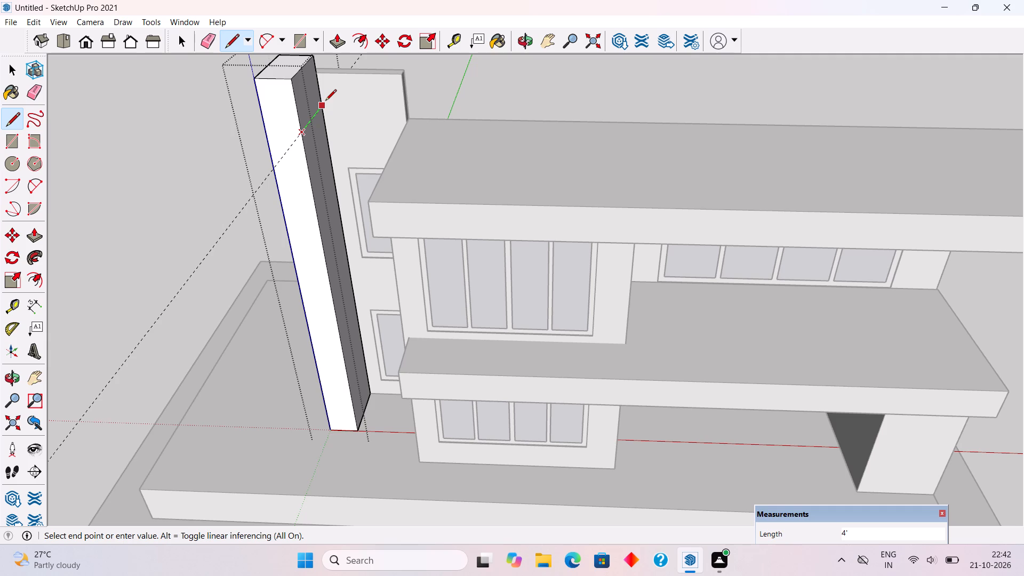
Pull the upper part of the column's side face out 21' as a beam above the roof slab, and close the group.
key("p")
left_click(307, 81)
scroll(498, 104, "down", 8)
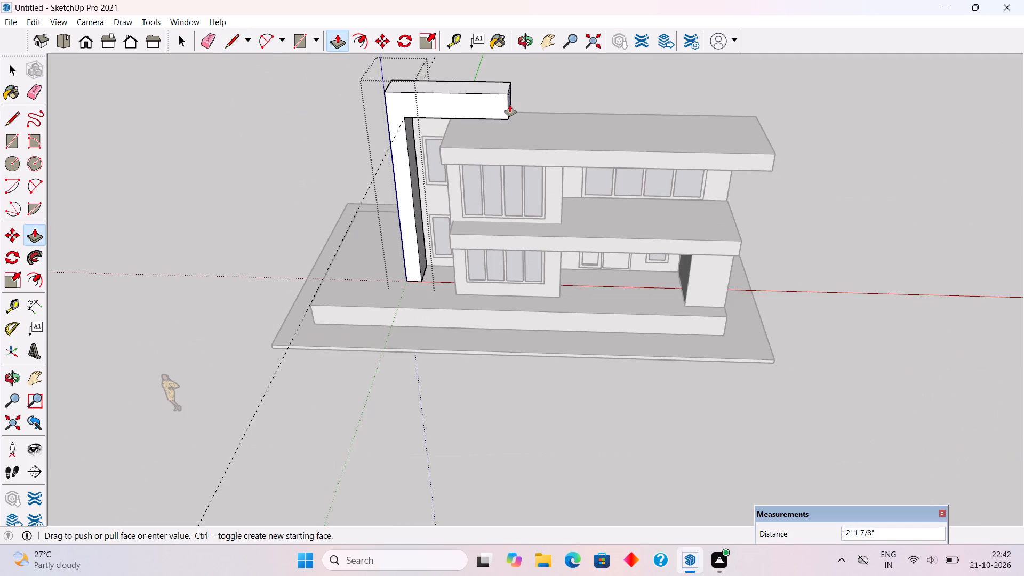
left_click(583, 183)
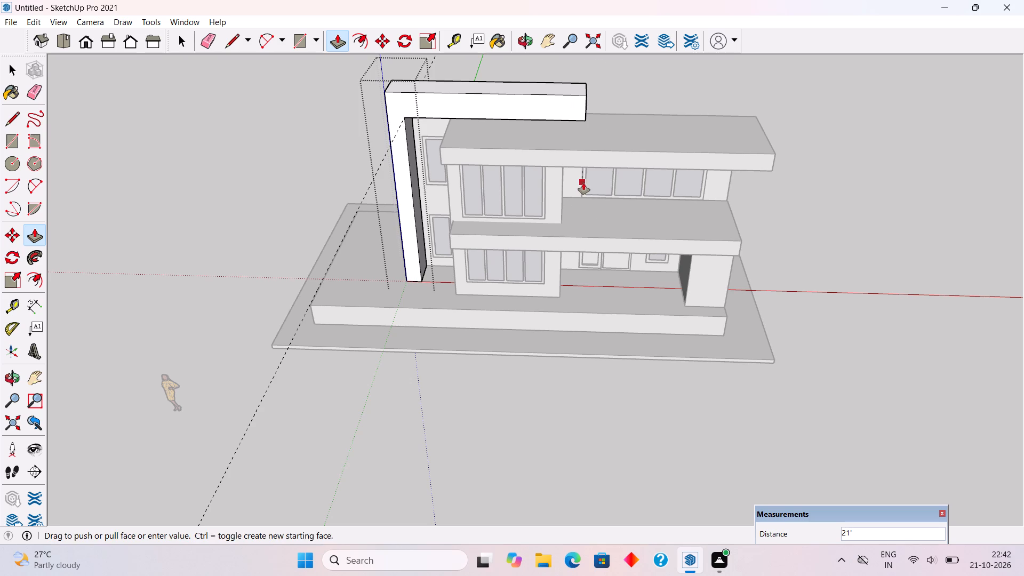
key("space")
left_click(685, 87)
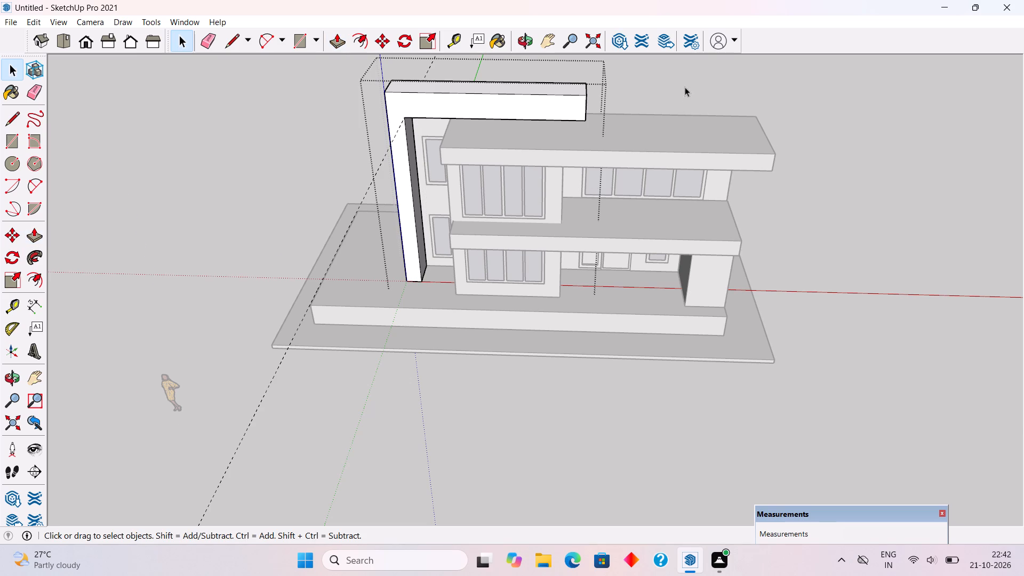
Push/Pull the roof slab's rear side face inward to clear the wall behind it, and close the group.
middle_click_drag(623, 134, 327, 77)
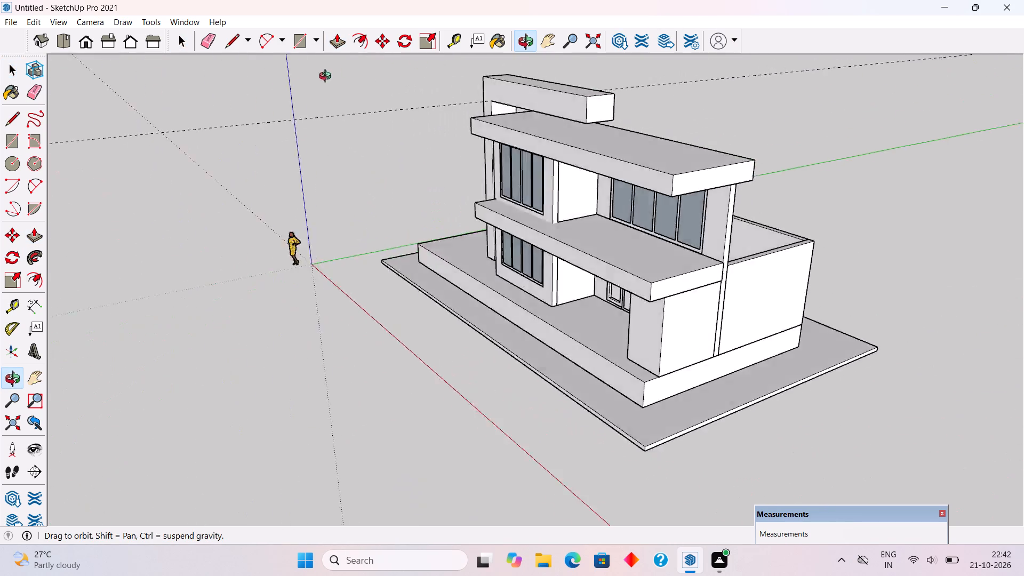
middle_click_drag(327, 77, 92, 71)
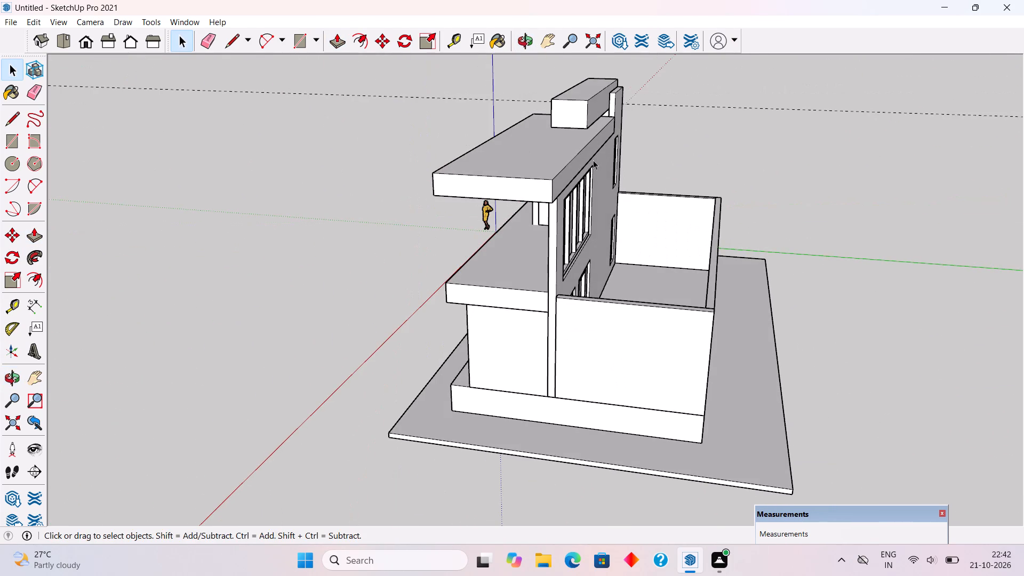
scroll(658, 183, "up", 2)
scroll(574, 151, "up", 2)
triple_click(560, 146)
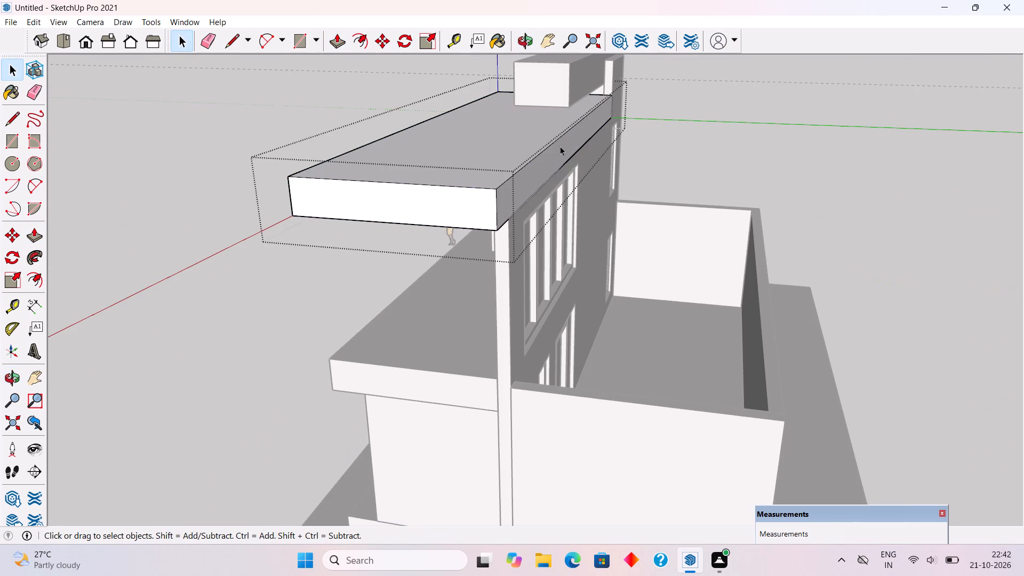
key("p")
left_click(560, 146)
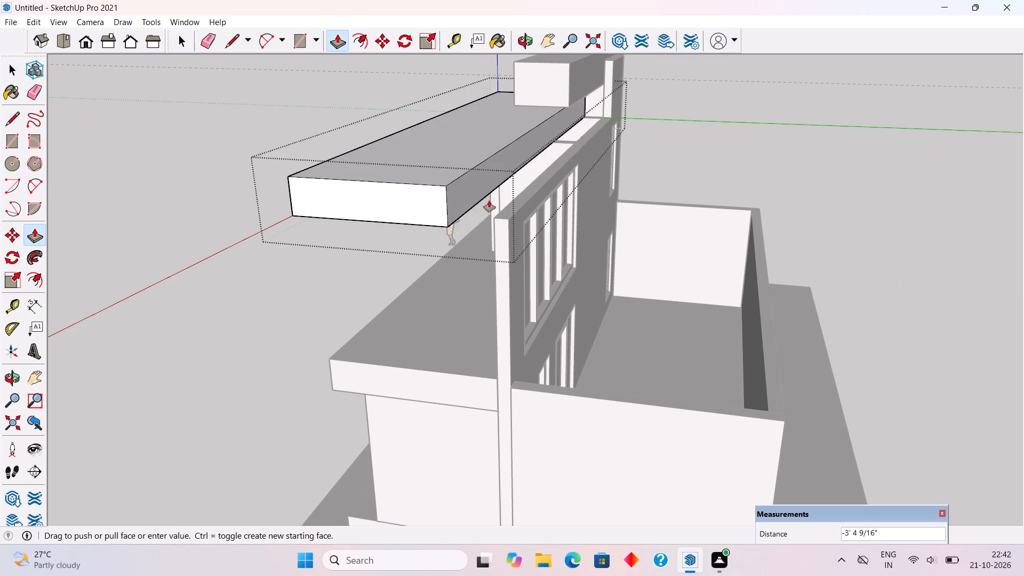
left_click(494, 225)
key("space")
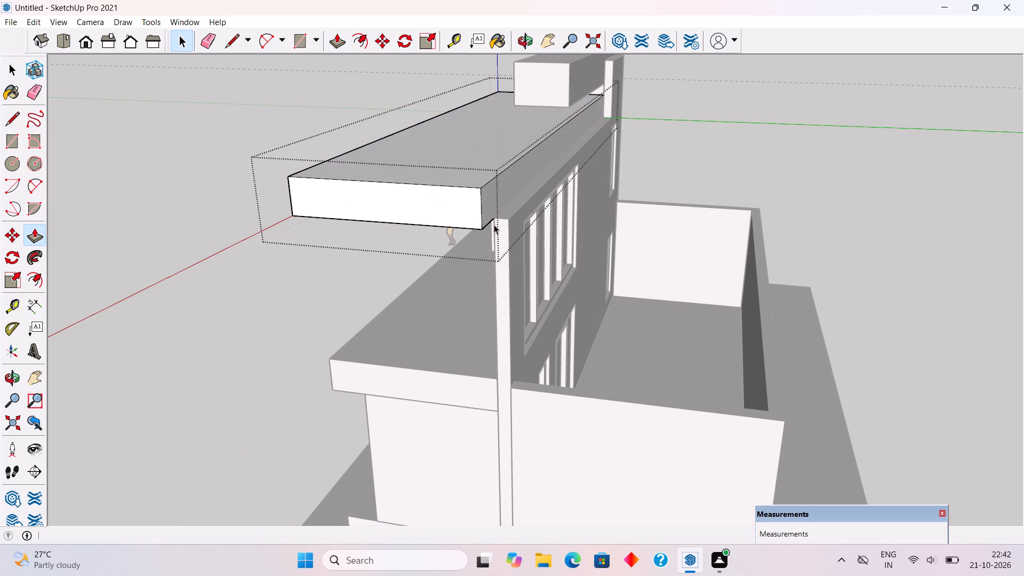
left_click(710, 138)
Push/Pull the top face of the window wall behind the roof slab up about 3' 7", and close the group.
middle_click_drag(562, 121, 570, 177)
scroll(572, 177, "up", 5)
triple_click(572, 177)
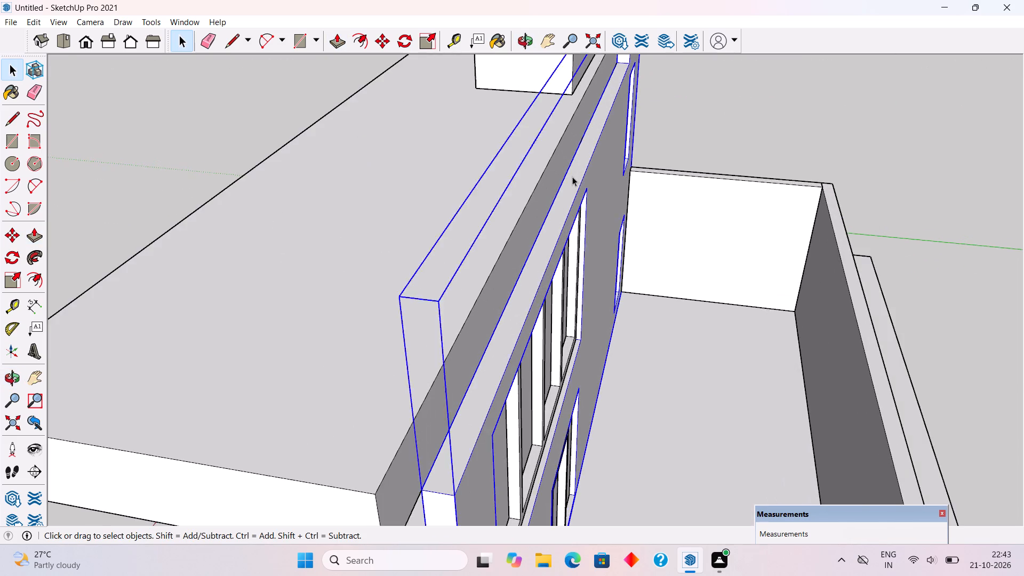
key("p")
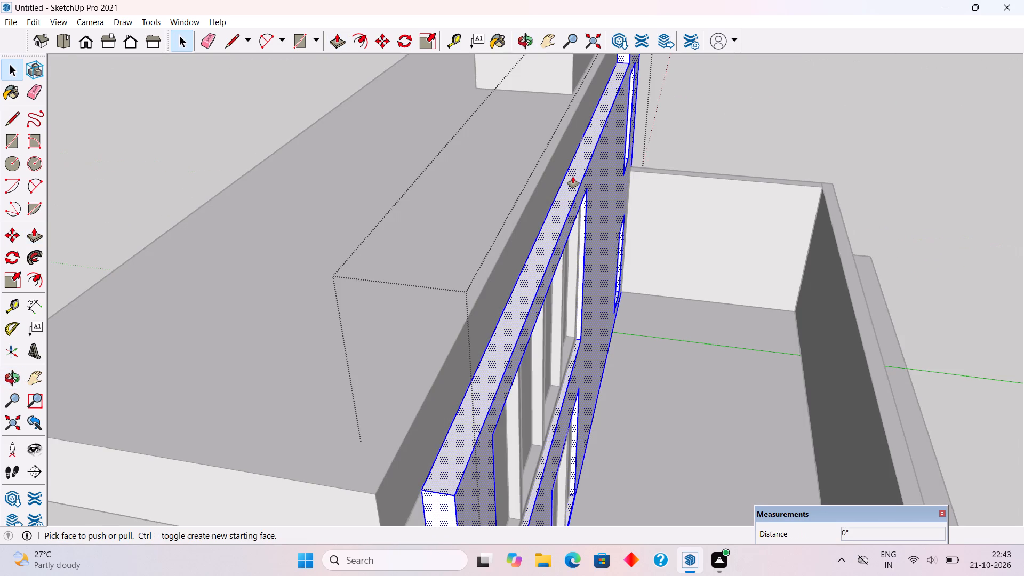
left_click(573, 177)
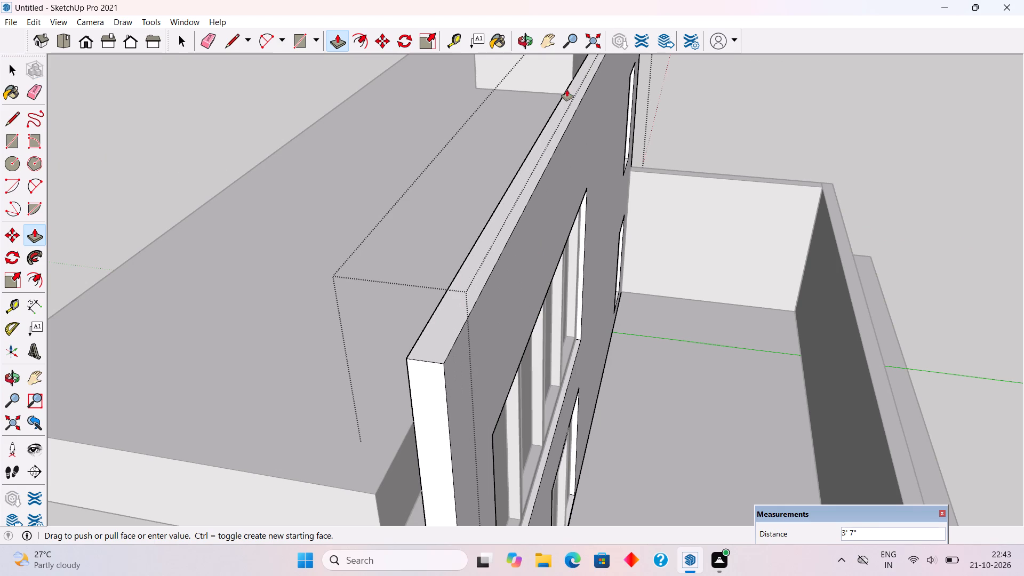
left_click(567, 90)
key("space")
scroll(567, 90, "down", 10)
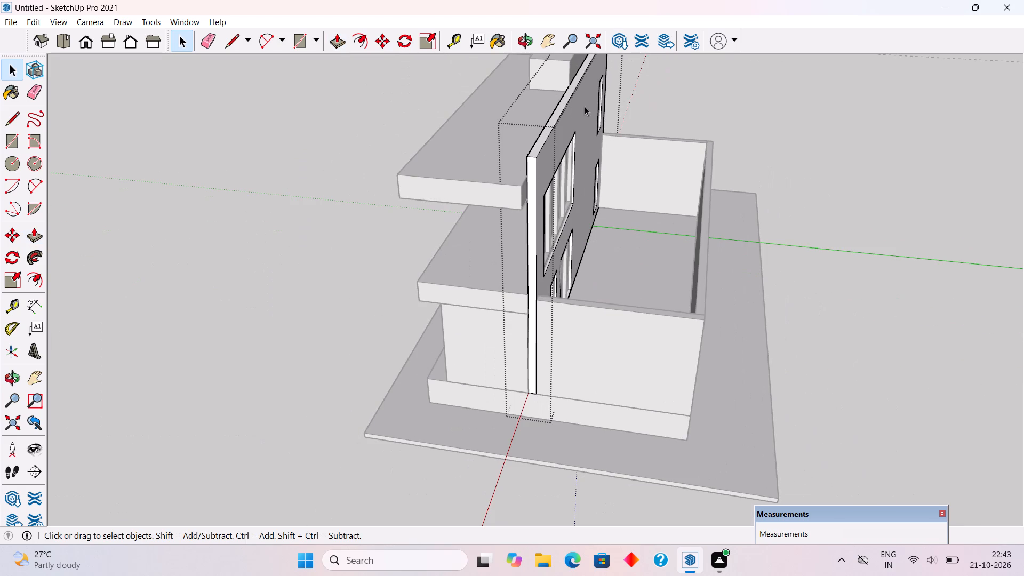
left_click(629, 90)
Examine the house from the front, side and rear to check the roof slab, raised wall and beam.
scroll(538, 230, "down", 4)
middle_click_drag(482, 278, 858, 100)
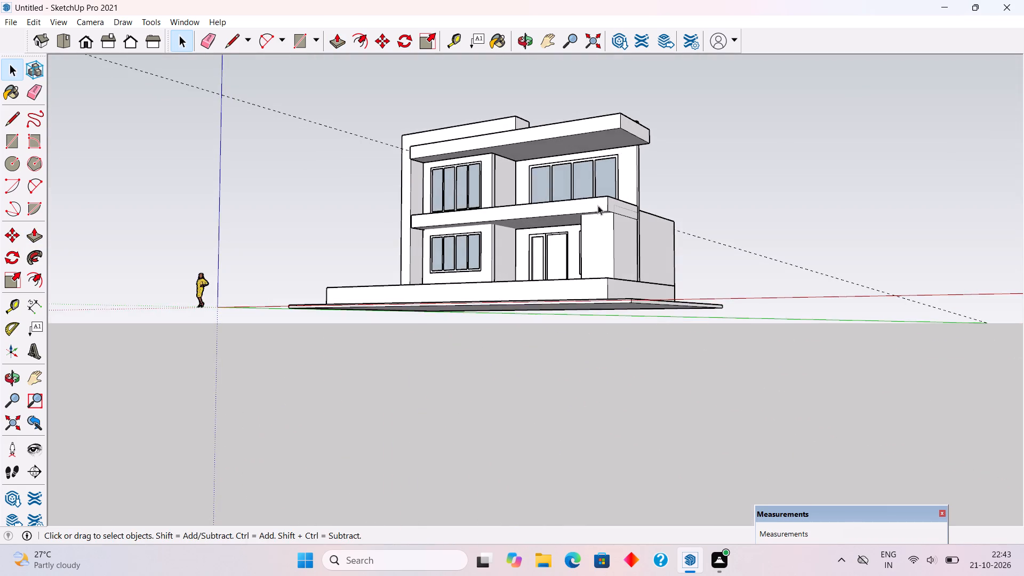
middle_click_drag(588, 213, 801, 291)
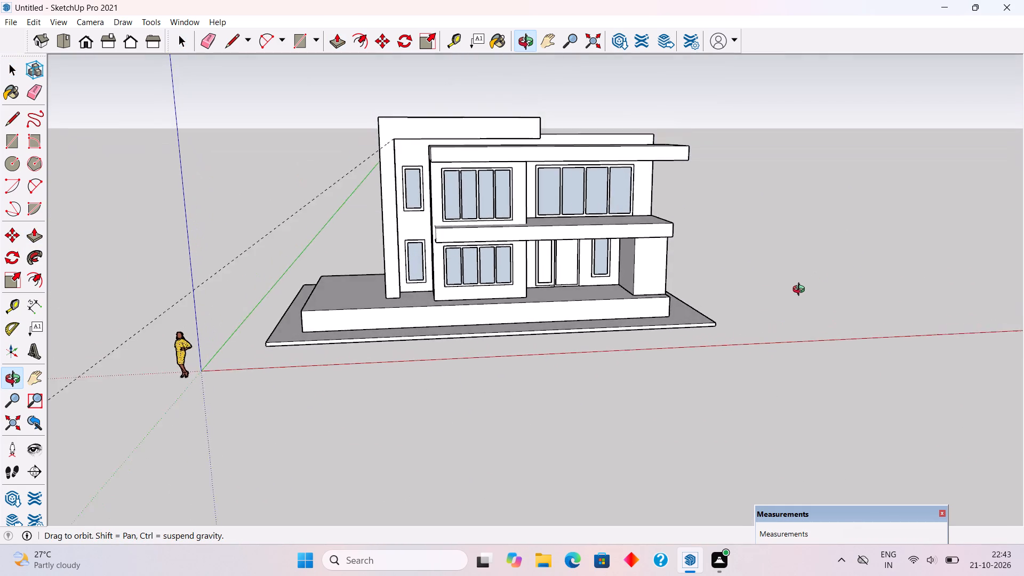
middle_click_drag(801, 291, 726, 288)
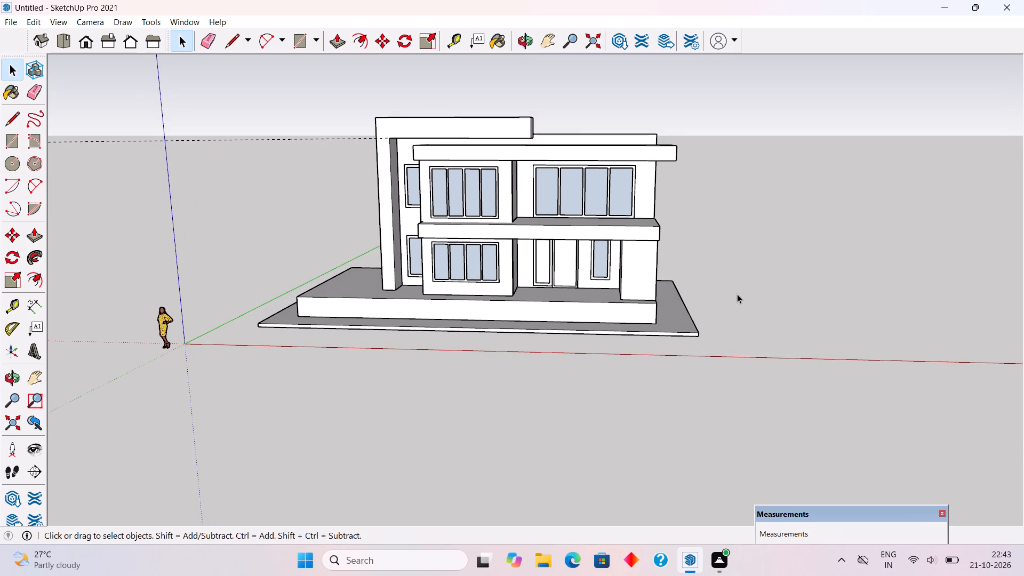
middle_click_drag(635, 227, 635, 202)
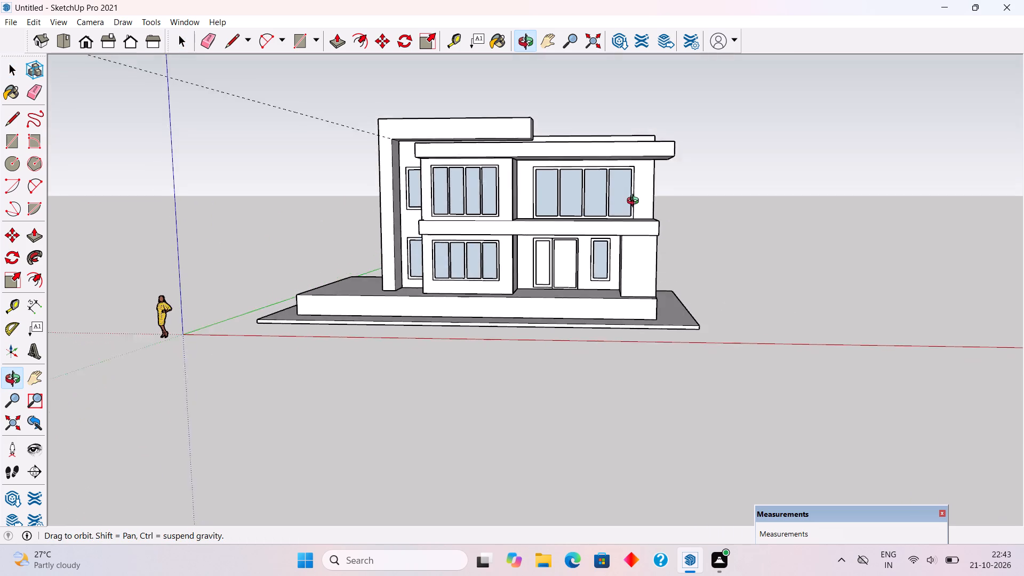
middle_click_drag(635, 202, 459, 241)
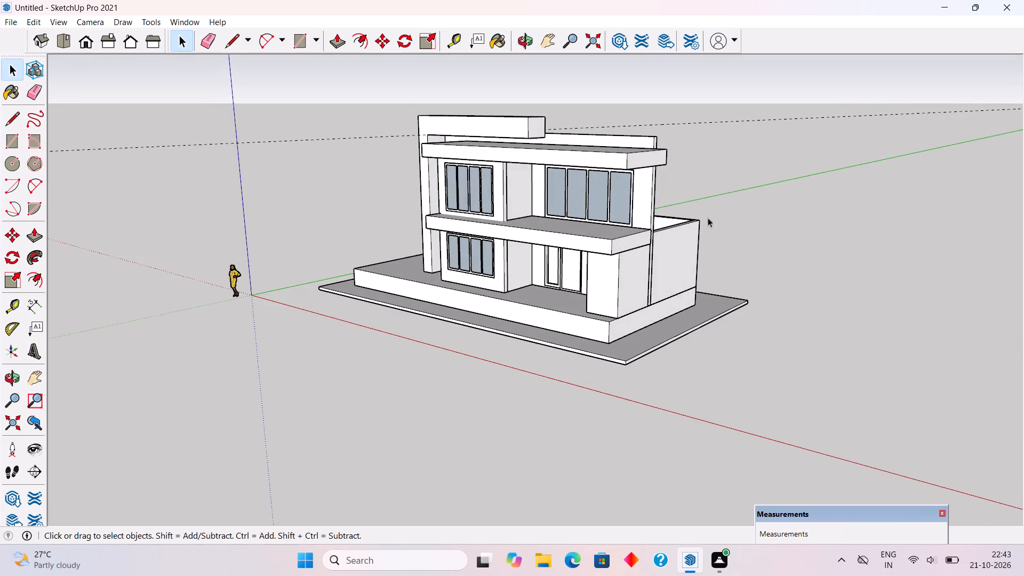
middle_click_drag(707, 217, 389, 216)
middle_click_drag(703, 187, 511, 229)
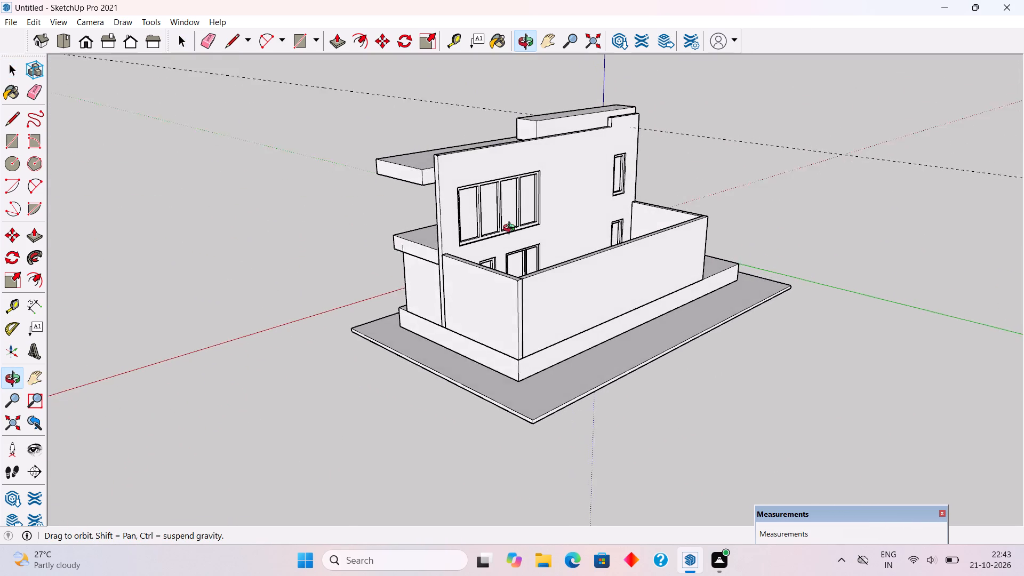
middle_click_drag(511, 229, 503, 239)
scroll(494, 219, "up", 3)
scroll(470, 290, "up", 1)
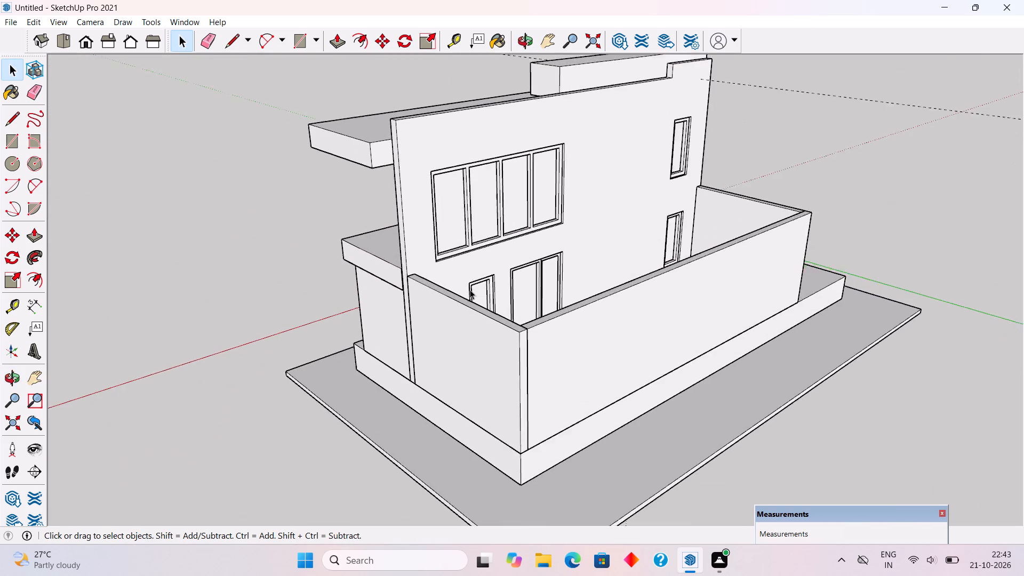
scroll(470, 290, "up", 2)
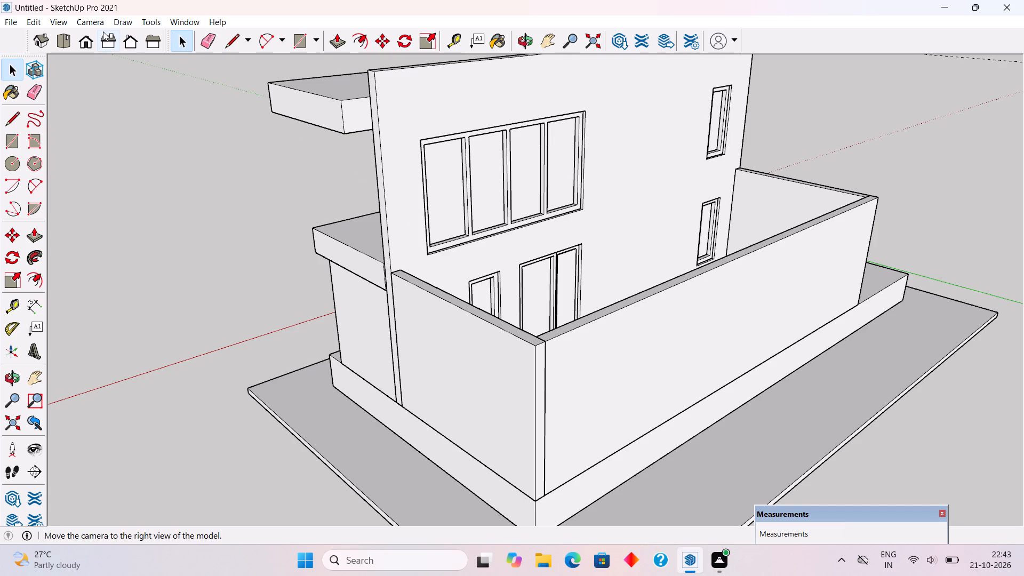
Unhide all hidden geometry.
left_click(39, 23)
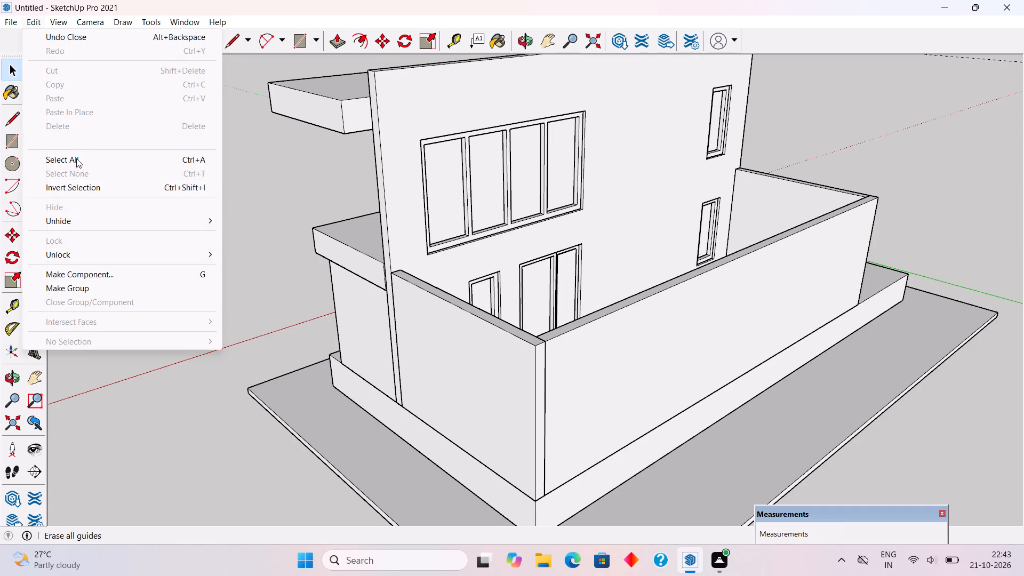
left_click(93, 223)
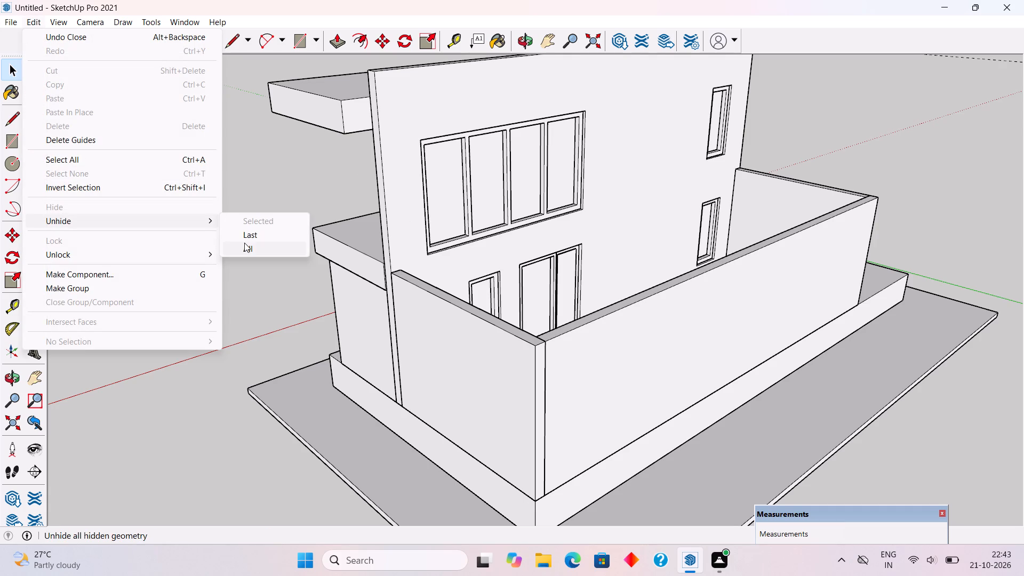
left_click(244, 243)
Measure the vertical distance from the roof slab's lower edge down to the top of the first-floor slab.
middle_click_drag(462, 267, 507, 314)
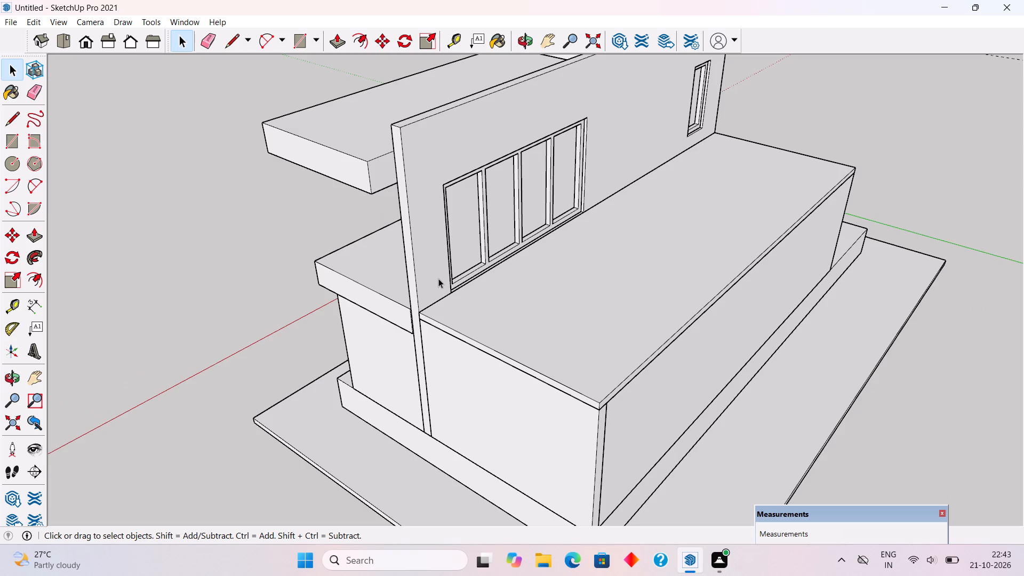
scroll(395, 163, "up", 4)
scroll(423, 203, "up", 1)
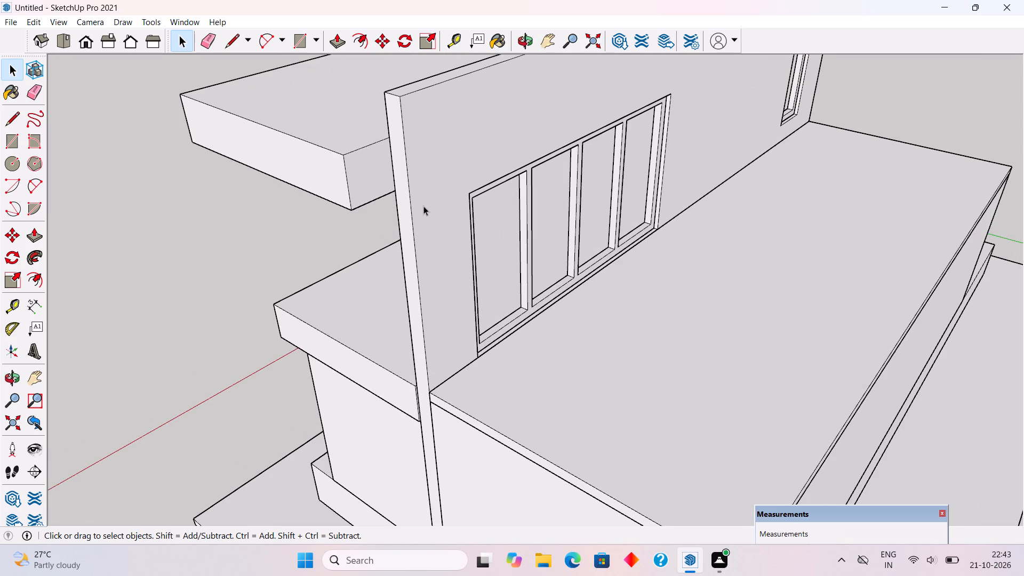
key("t")
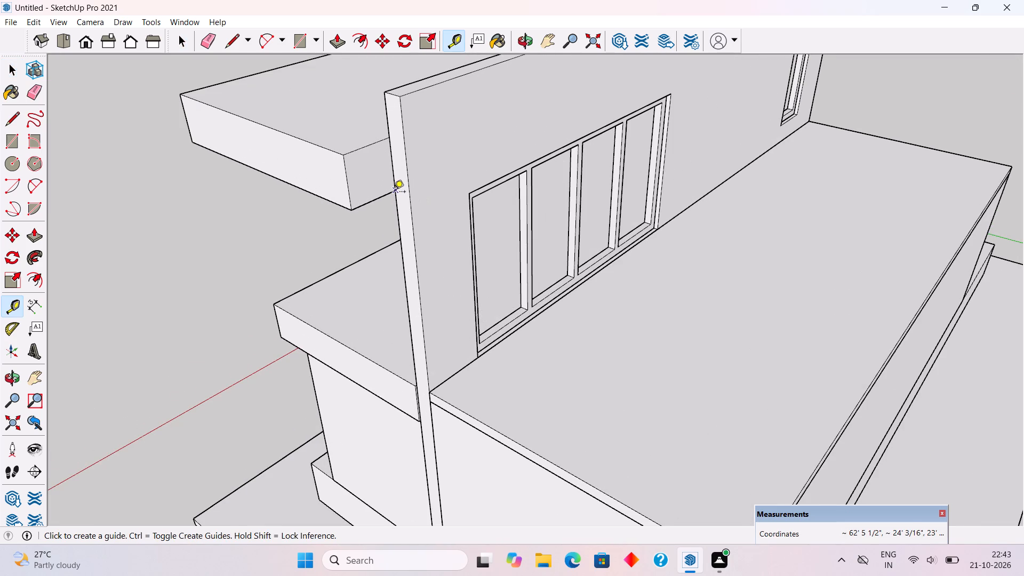
left_click(380, 197)
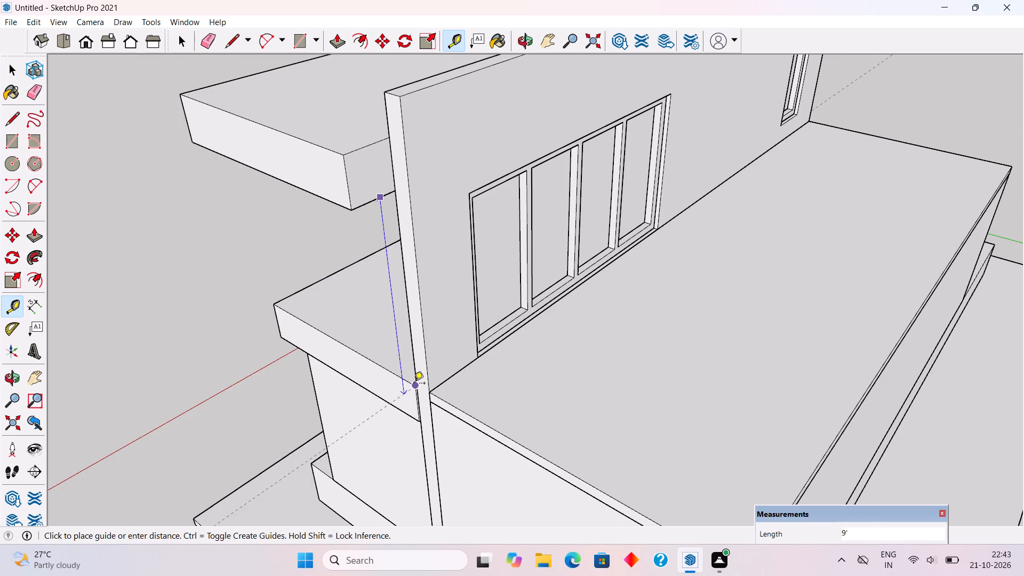
key("space")
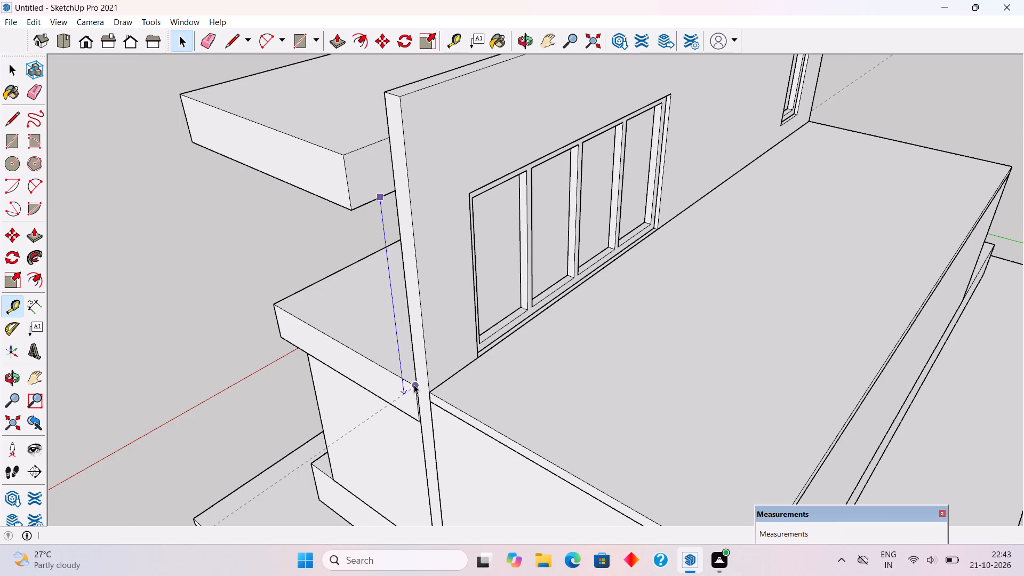
Place a guide on the window wall 10' above the edge where it meets the lower rear roof.
key("t")
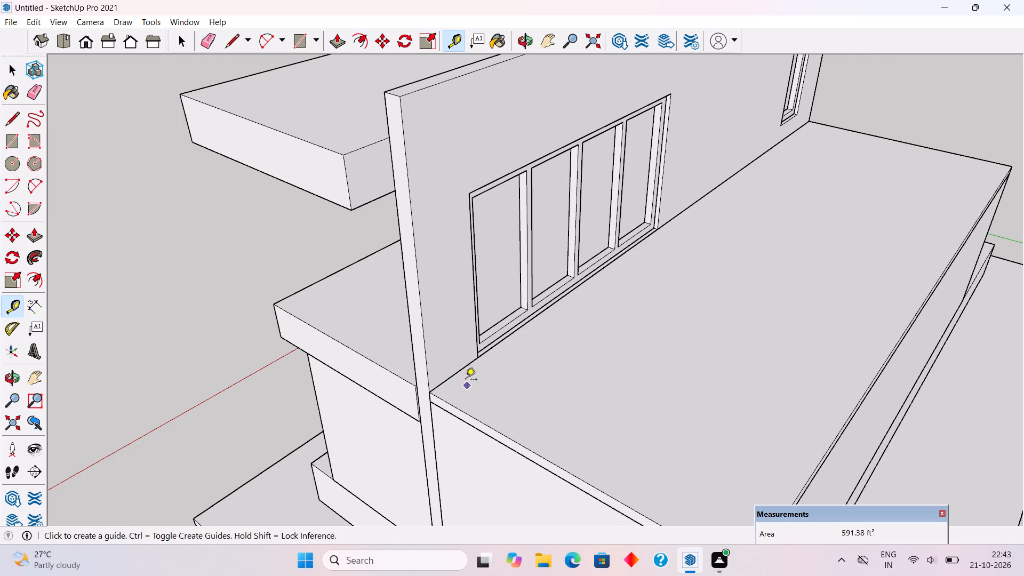
left_click(458, 376)
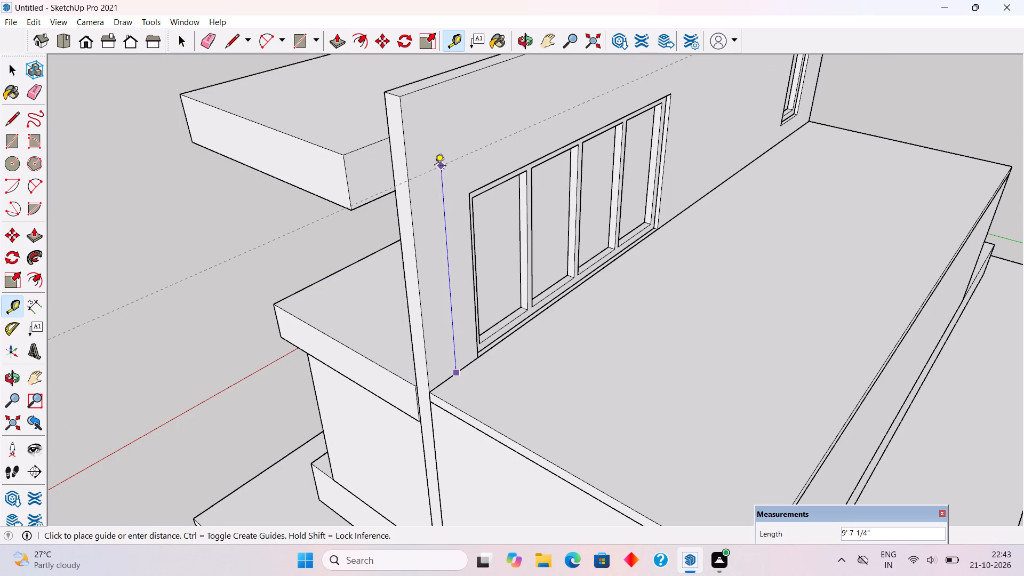
type("10")
key("apostrophe")
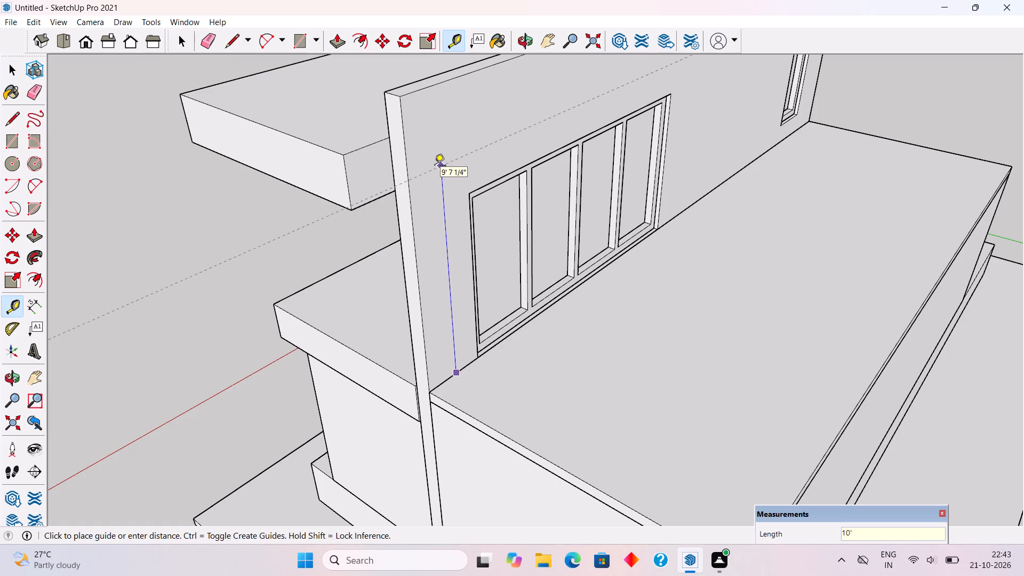
key("Return")
key("space")
Place guides on the lower rear roof 9" inside its near end edge and 9" inside its long outer edge.
scroll(435, 166, "down", 4)
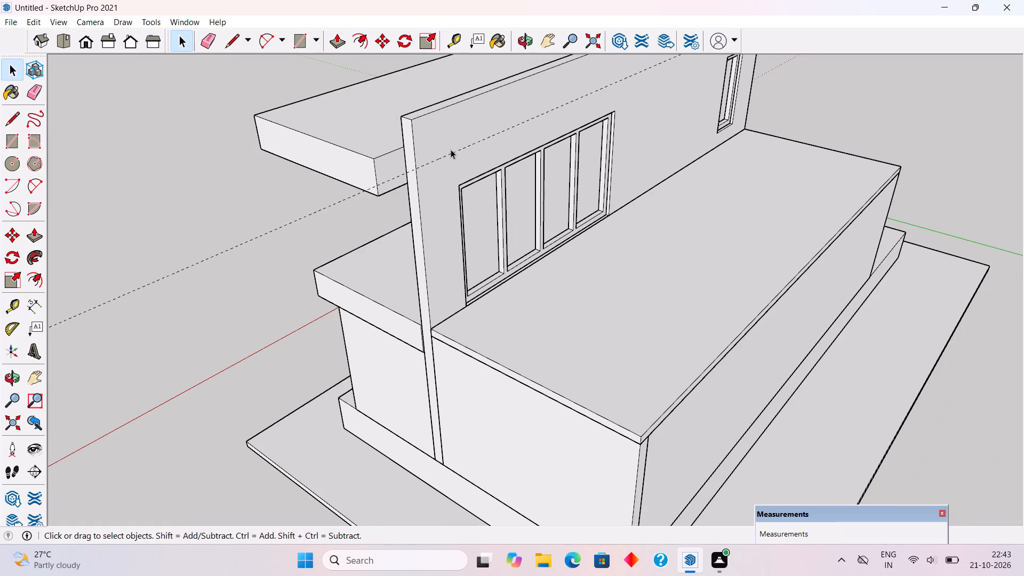
scroll(451, 149, "up", 1)
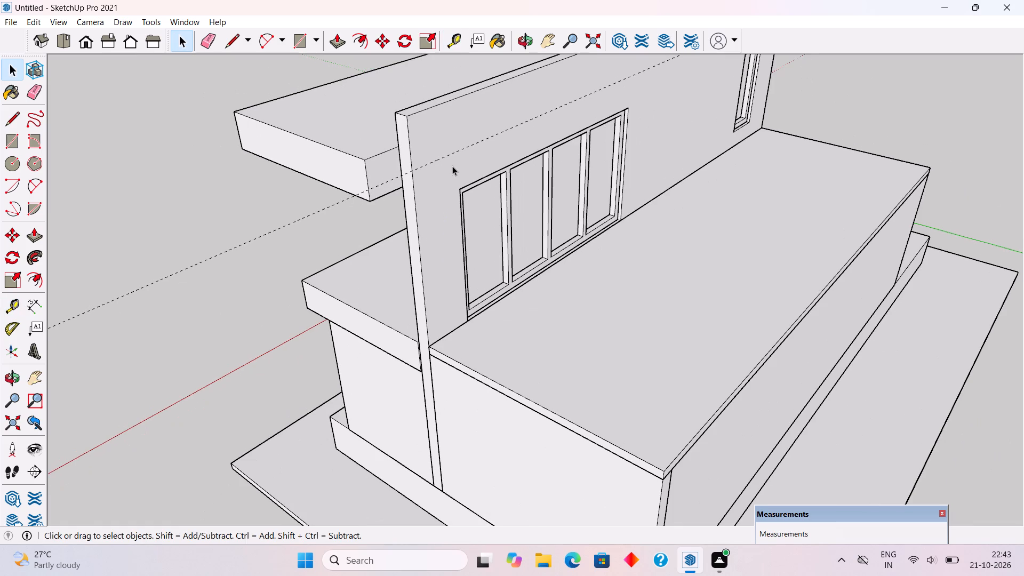
key("t")
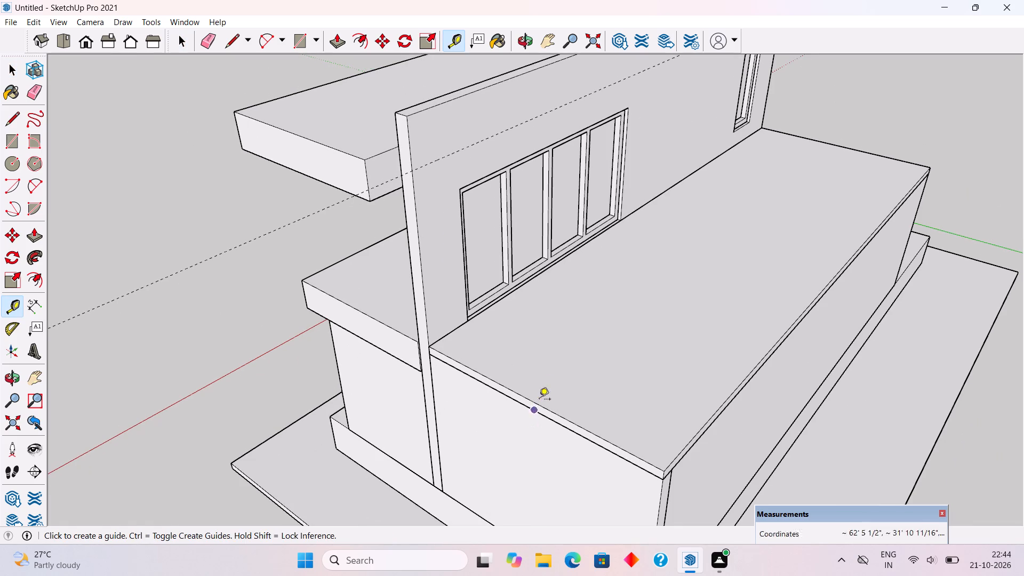
left_click(543, 407)
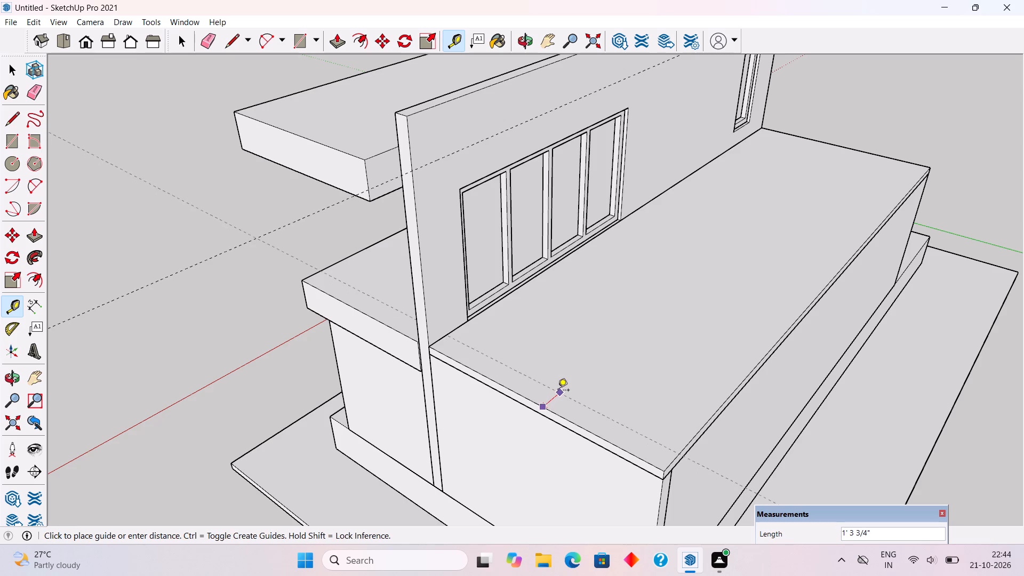
key("9")
key("shift+quotedbl")
key("Return")
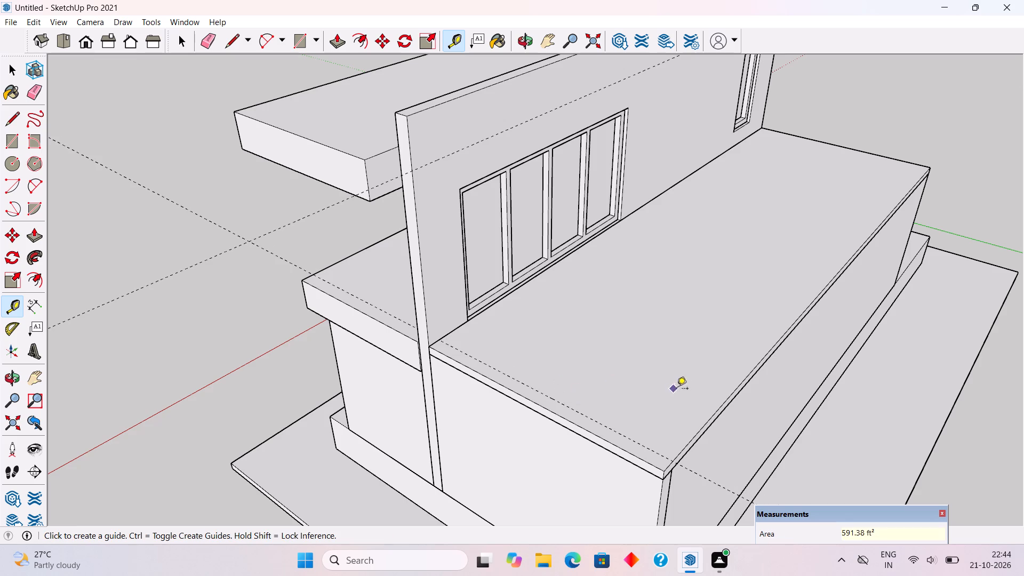
left_click(711, 418)
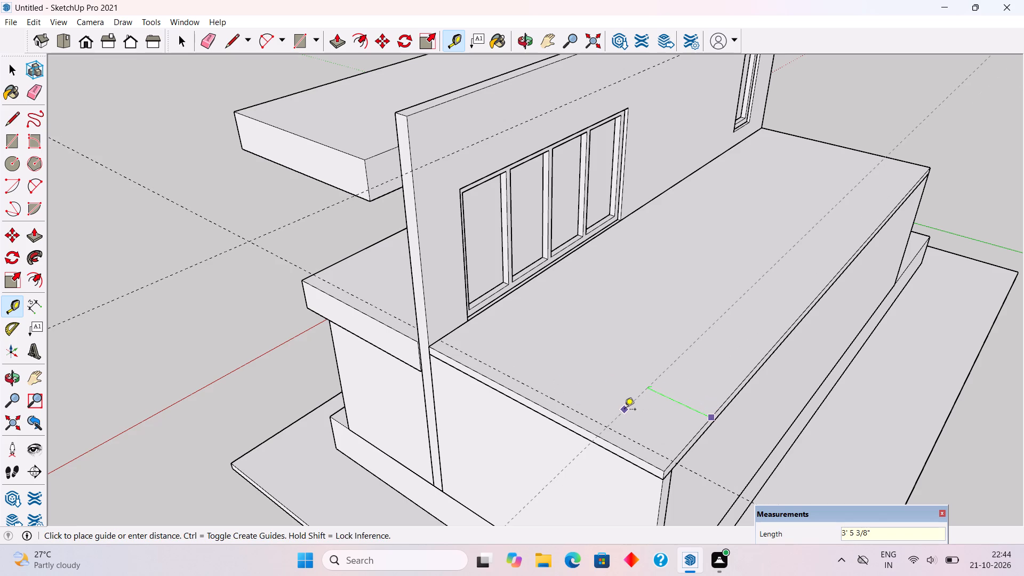
key("9")
key("shift+quotedbl")
key("Return")
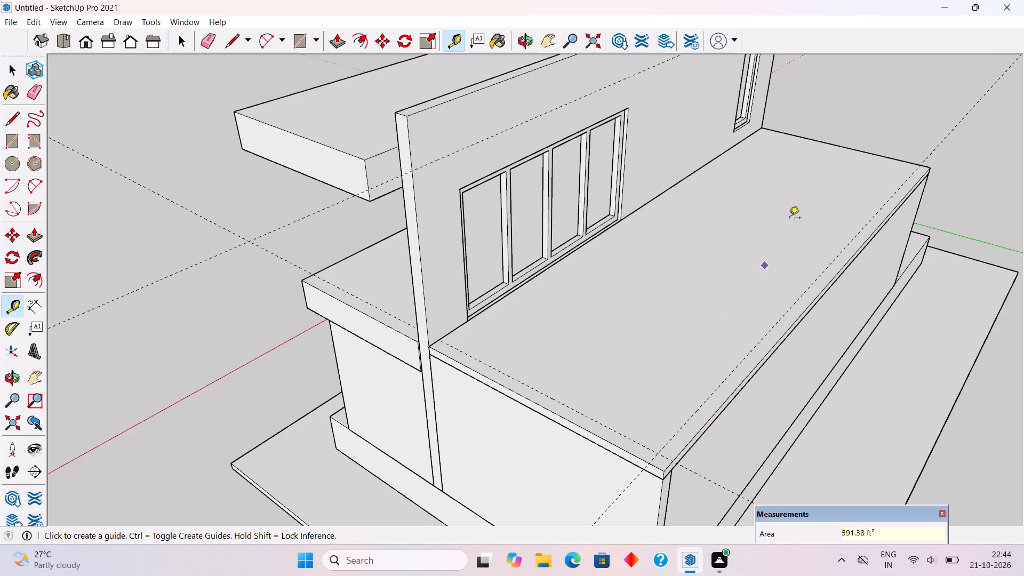
Place a guide on the lower rear roof 9" inside its far end edge.
left_click(838, 145)
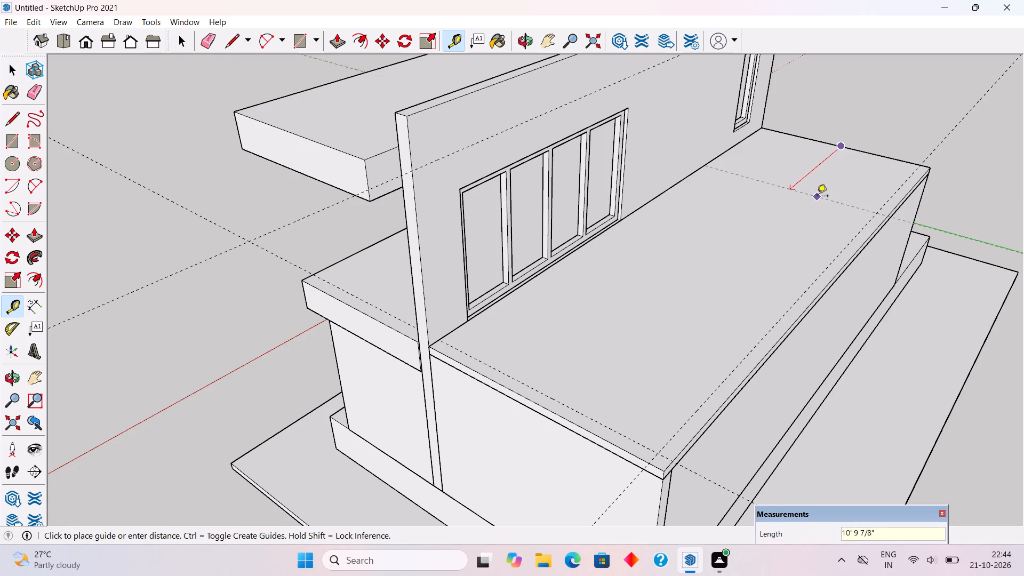
key("9")
key("shift+quotedbl")
key("Return")
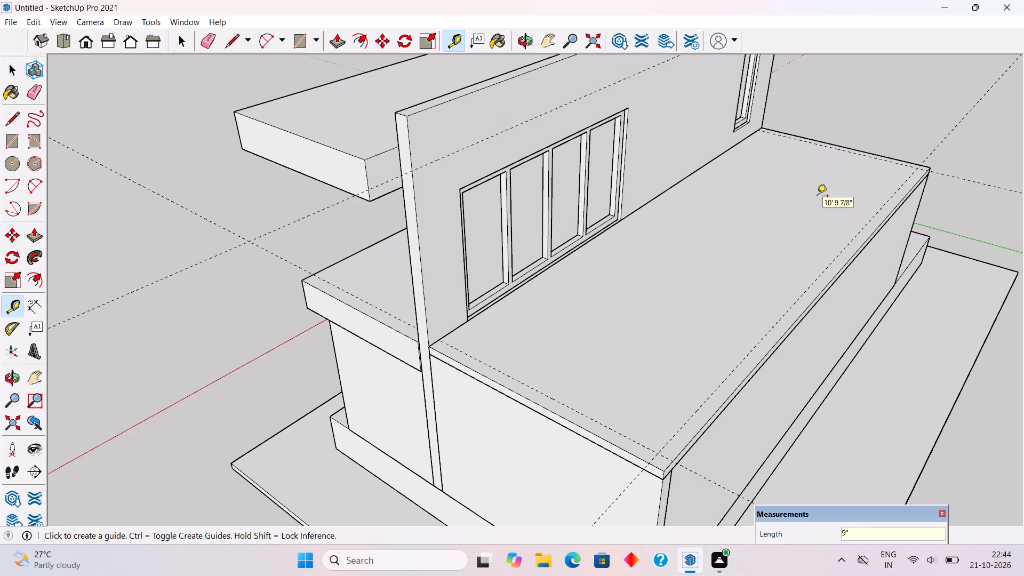
Draw a 9" by 13' 6" strip along the lower rear roof's near end and raise it 10' into a wall.
key("r")
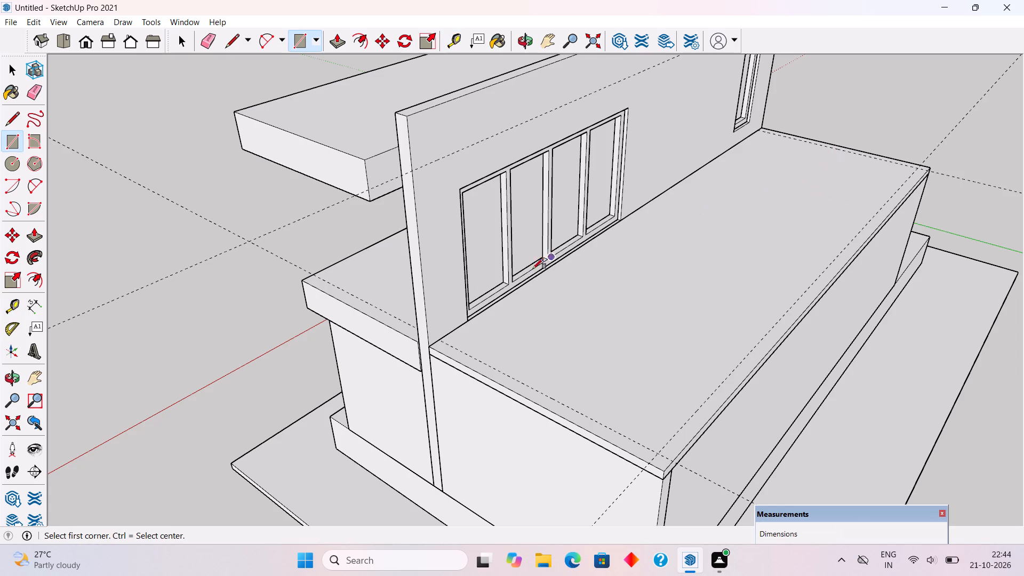
left_click(442, 339)
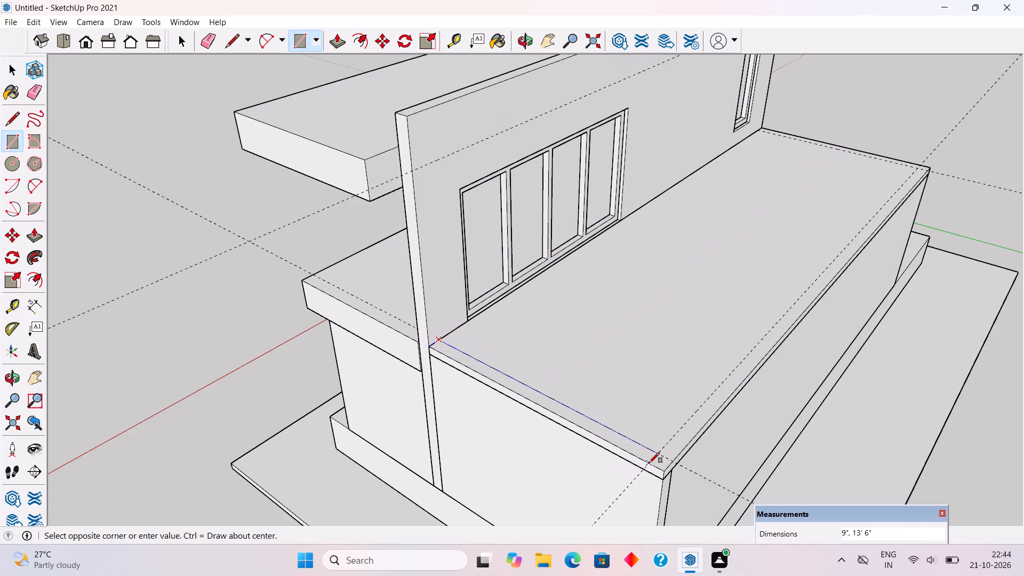
left_click(649, 463)
key("p")
left_click(636, 450)
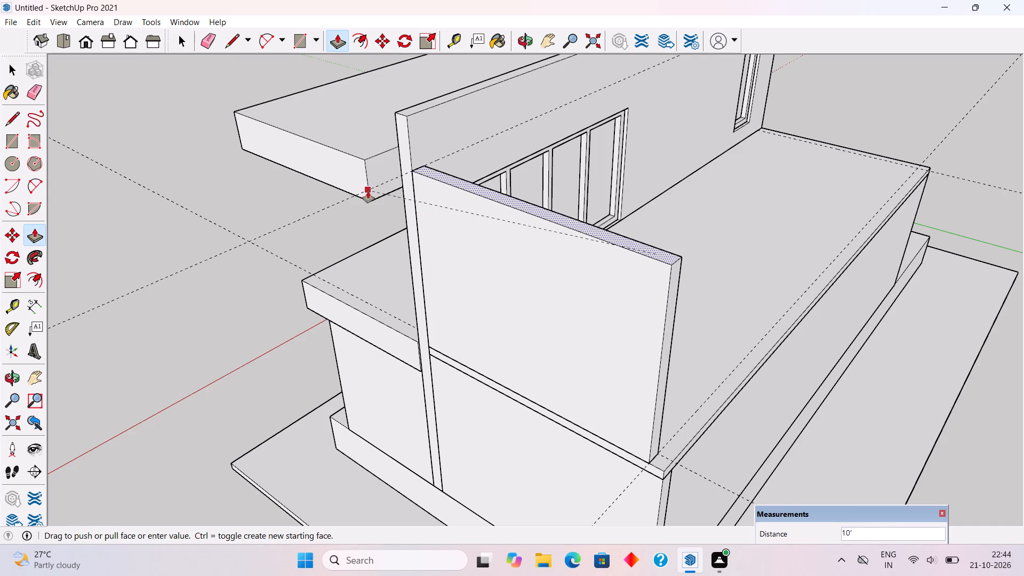
left_click(368, 191)
Group the new near end wall's geometry.
key("space")
triple_click(658, 340)
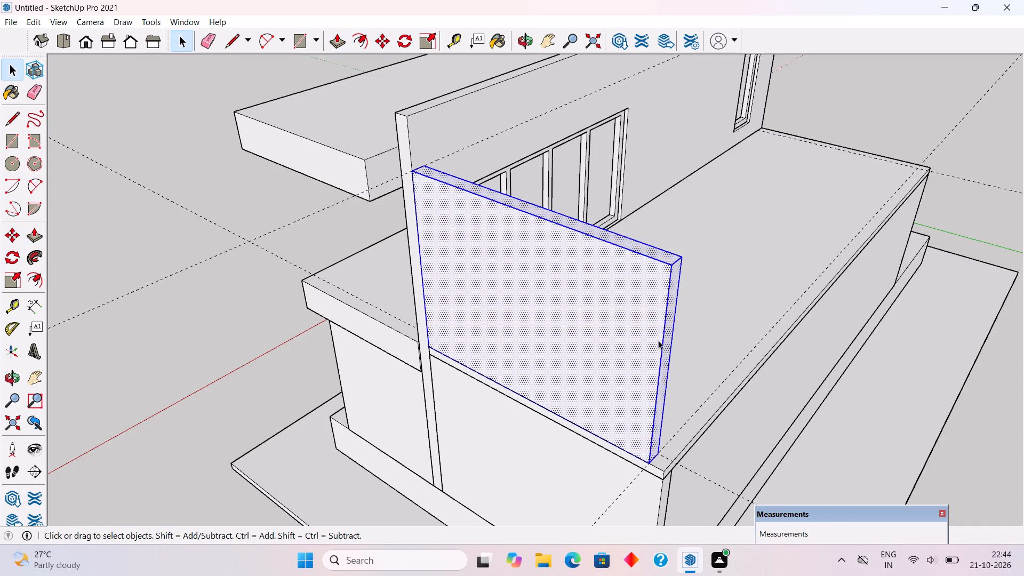
right_click(658, 340)
left_click(702, 452)
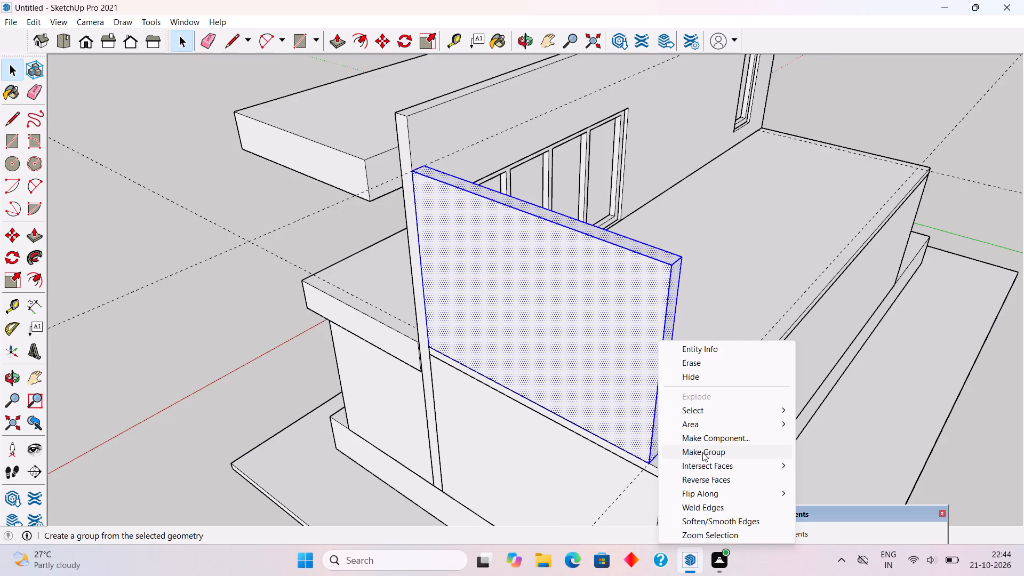
Draw a 9" by 14' 3" strip along the lower rear roof's far end and raise it 10' into a wall.
scroll(702, 450, "down", 5)
middle_click_drag(509, 316, 241, 307)
scroll(241, 307, "down", 3)
scroll(723, 454, "up", 3)
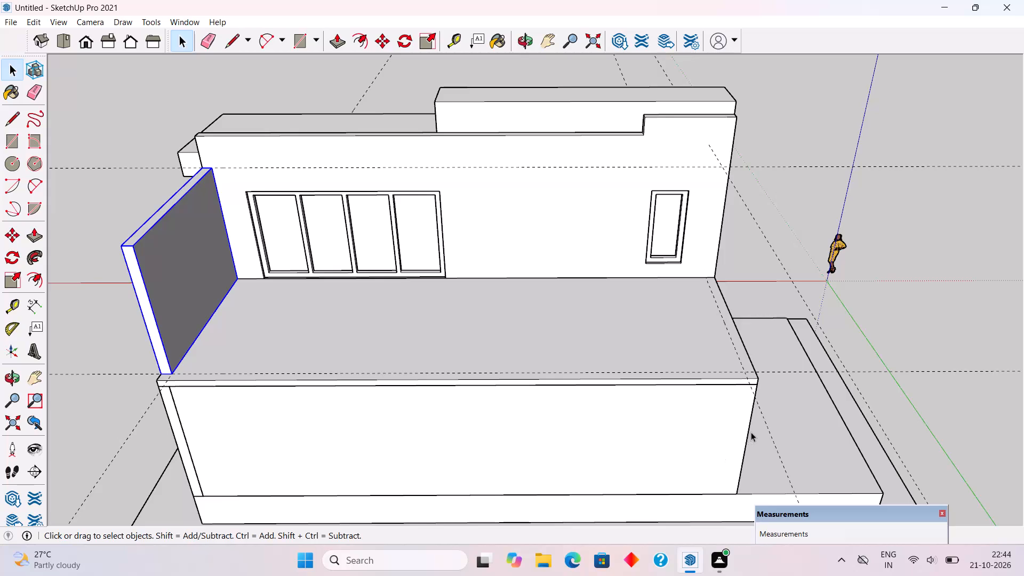
key("r")
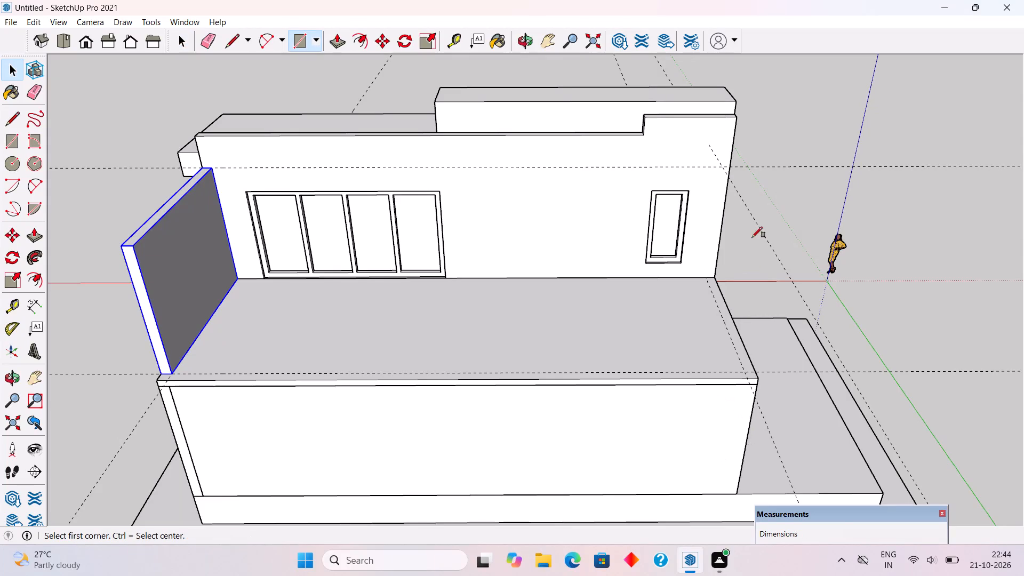
left_click(709, 276)
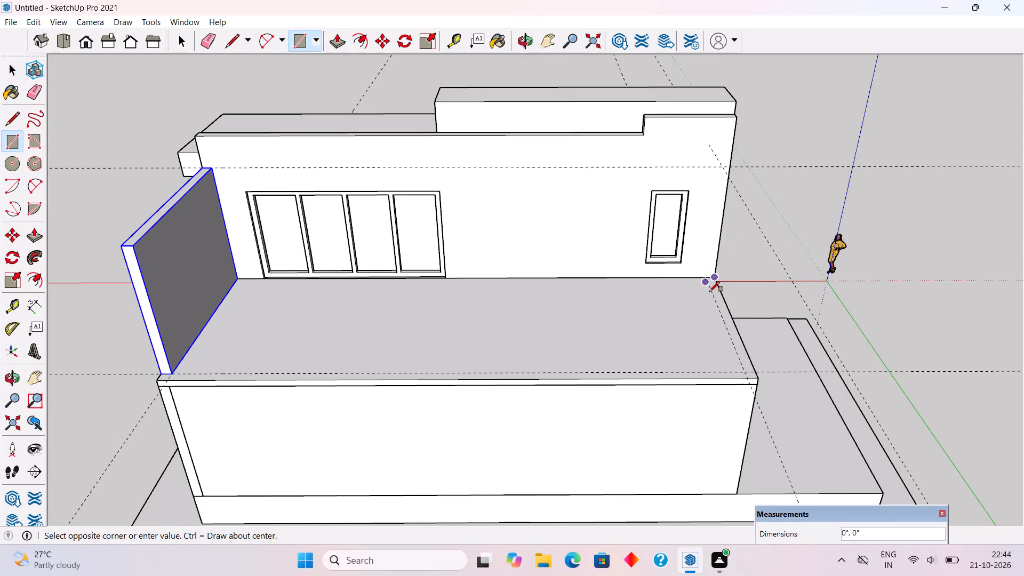
left_click(749, 379)
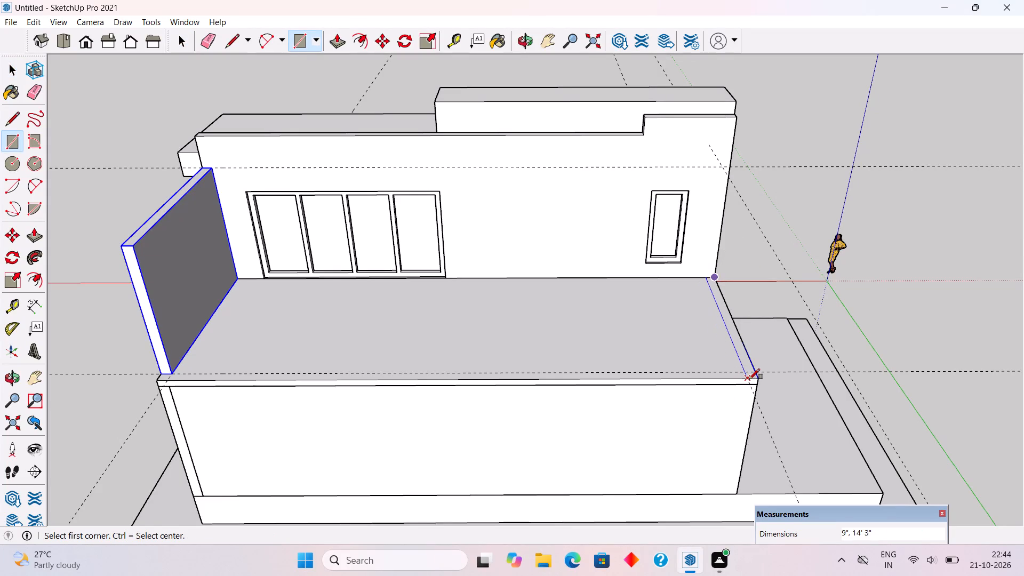
key("p")
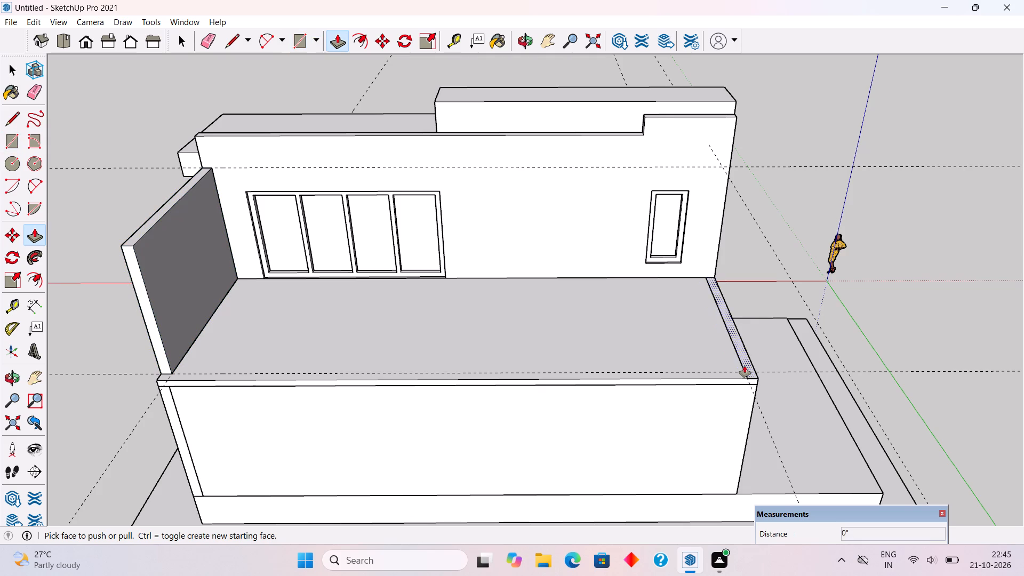
left_click(745, 366)
type("10'")
key("Return")
Group the new far end wall's geometry.
key("space")
triple_click(762, 278)
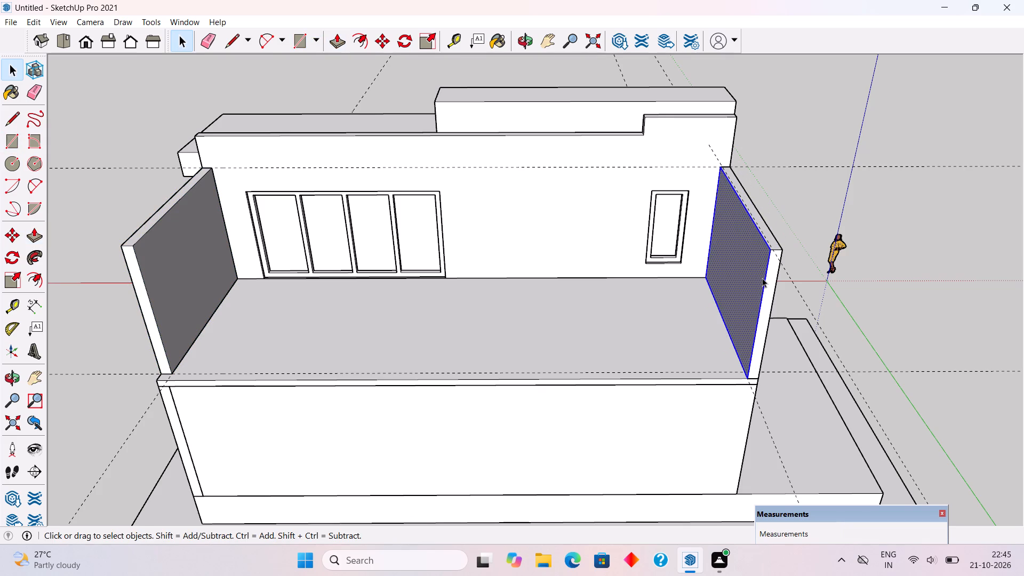
right_click(762, 278)
left_click(817, 389)
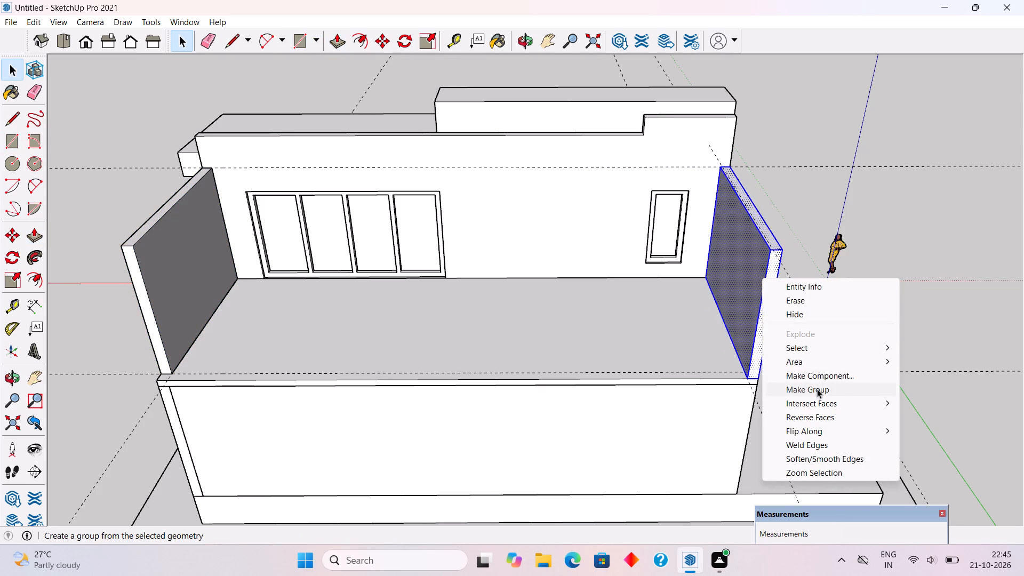
left_click(796, 205)
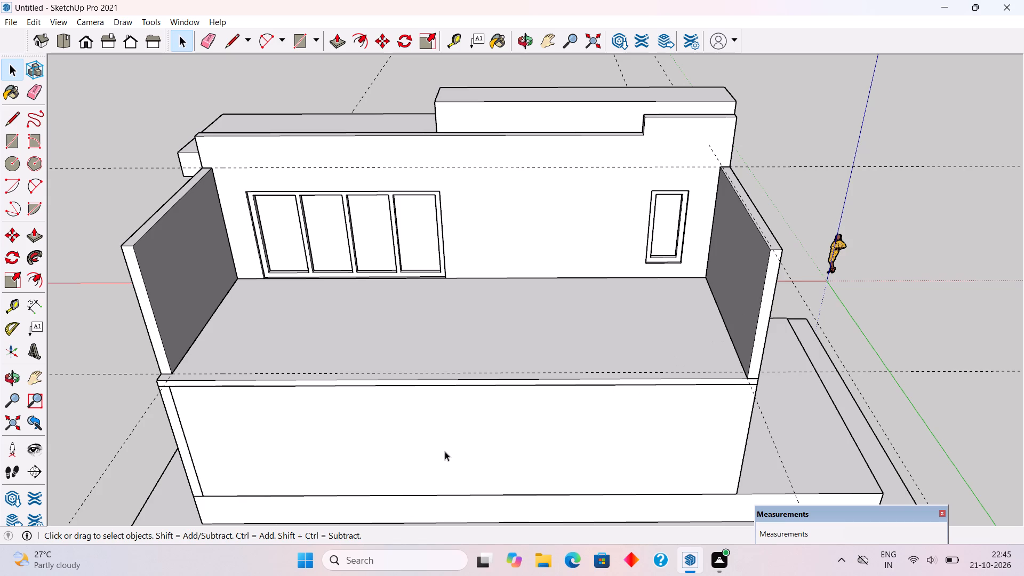
Draw a 40' 9" by 9" strip along the roof's long outer edge and raise it to the top of the end walls.
key("r")
left_click(164, 374)
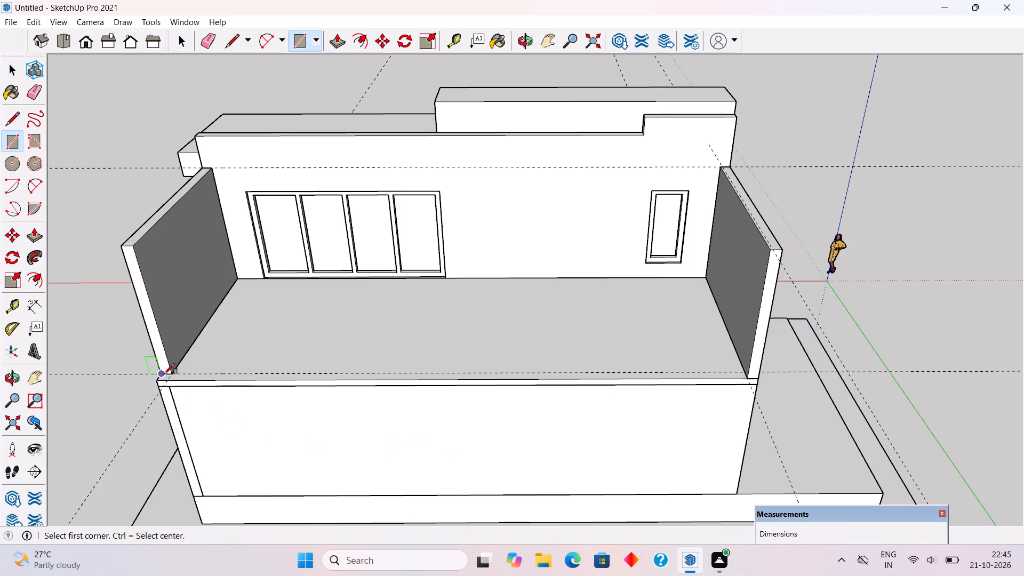
scroll(742, 379, "up", 4)
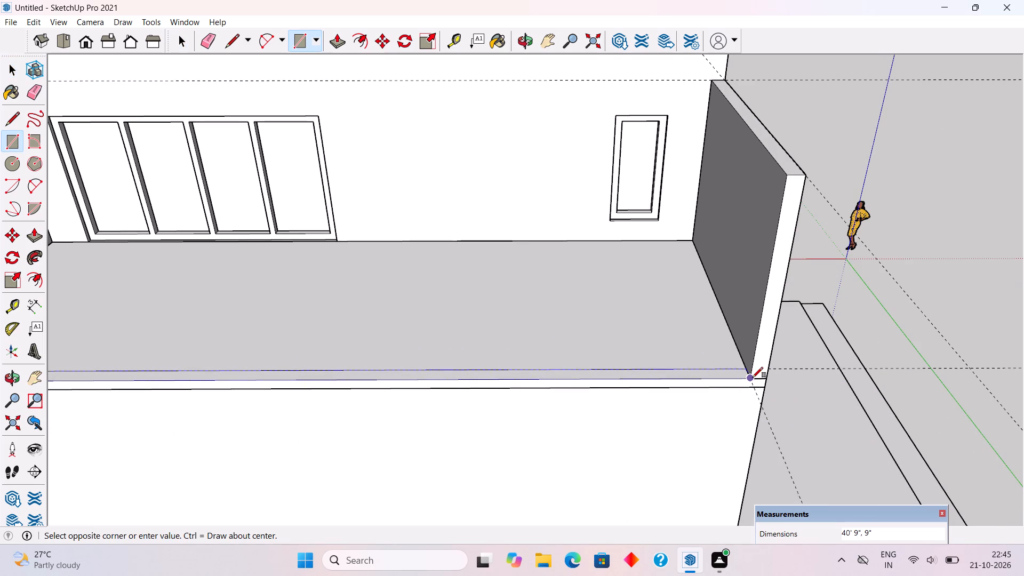
left_click(753, 378)
key("p")
double_click(740, 377)
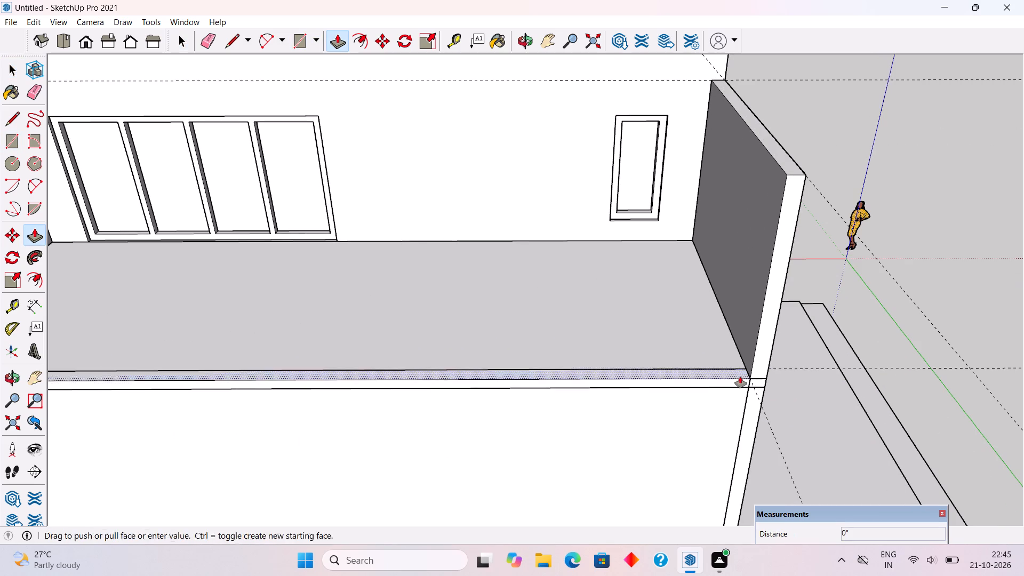
key("ctrl+z")
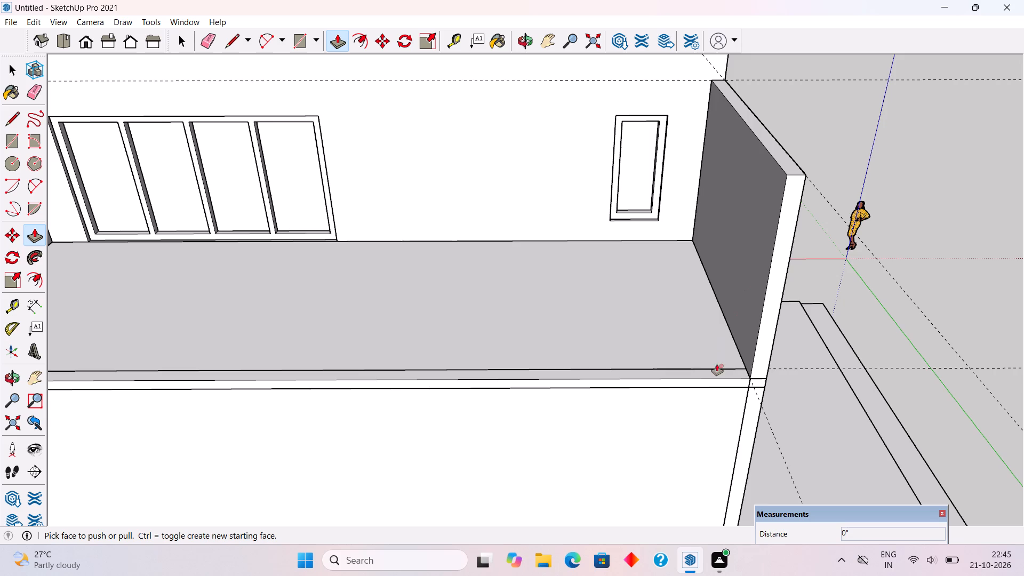
left_click(722, 373)
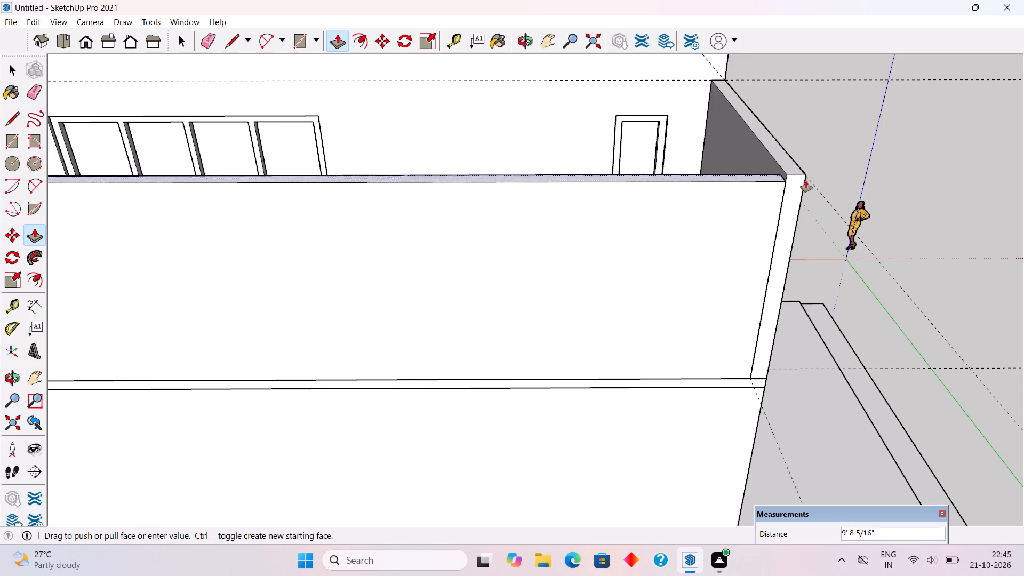
left_click(805, 180)
Group the new long rear wall's geometry.
key("space")
triple_click(738, 237)
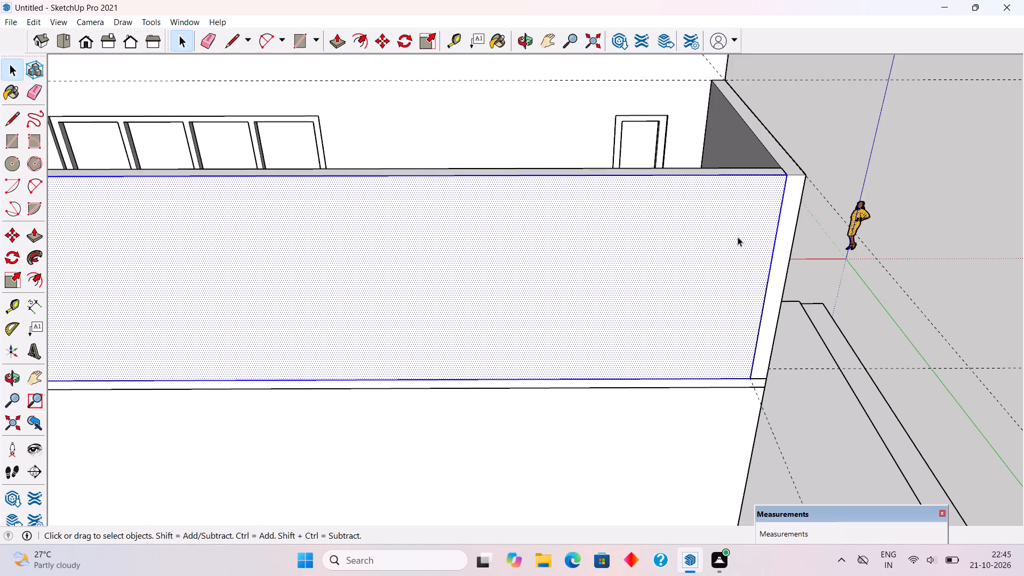
right_click(738, 237)
left_click(762, 346)
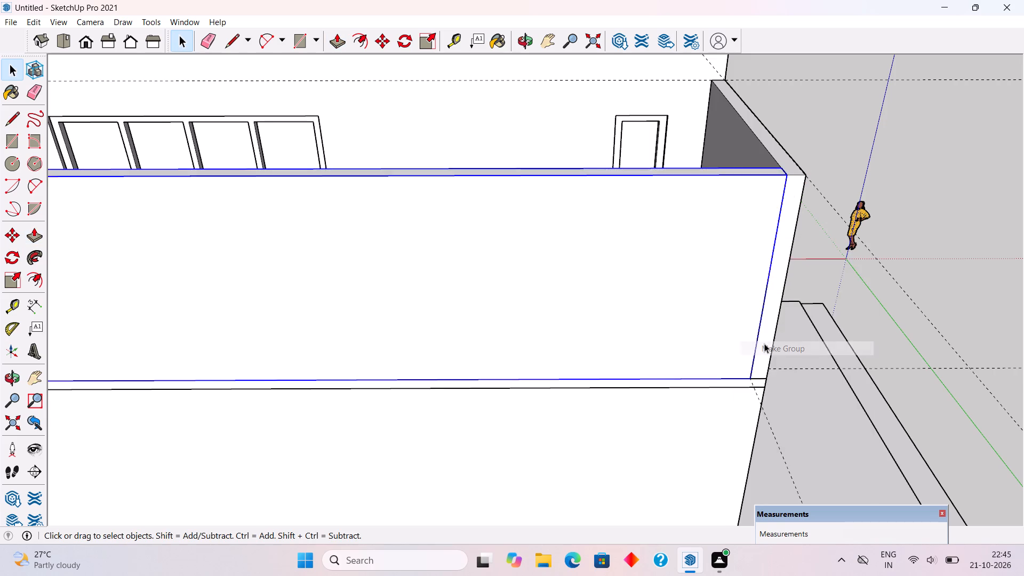
scroll(764, 343, "down", 11)
left_click(834, 250)
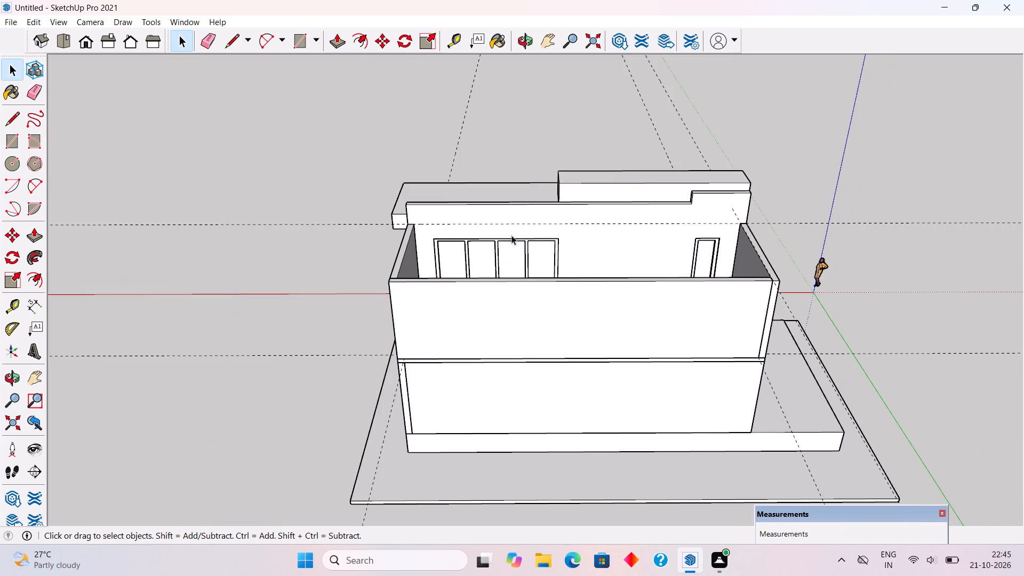
Draw a rectangle covering the tops of the upper rear walls up to the window wall and raise it 6" as a roof slab.
middle_click_drag(505, 236, 452, 303)
scroll(388, 214, "up", 4)
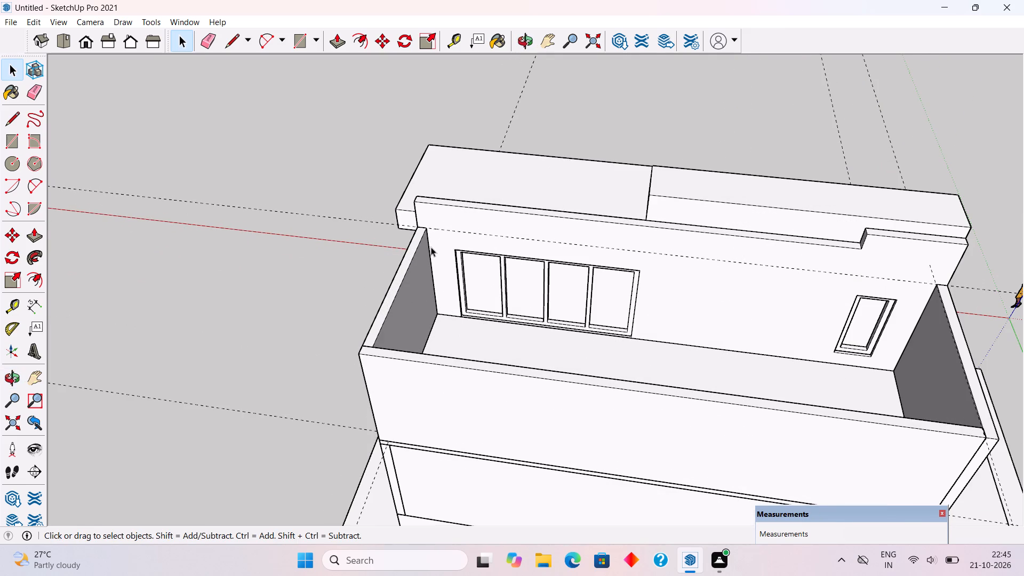
key("r")
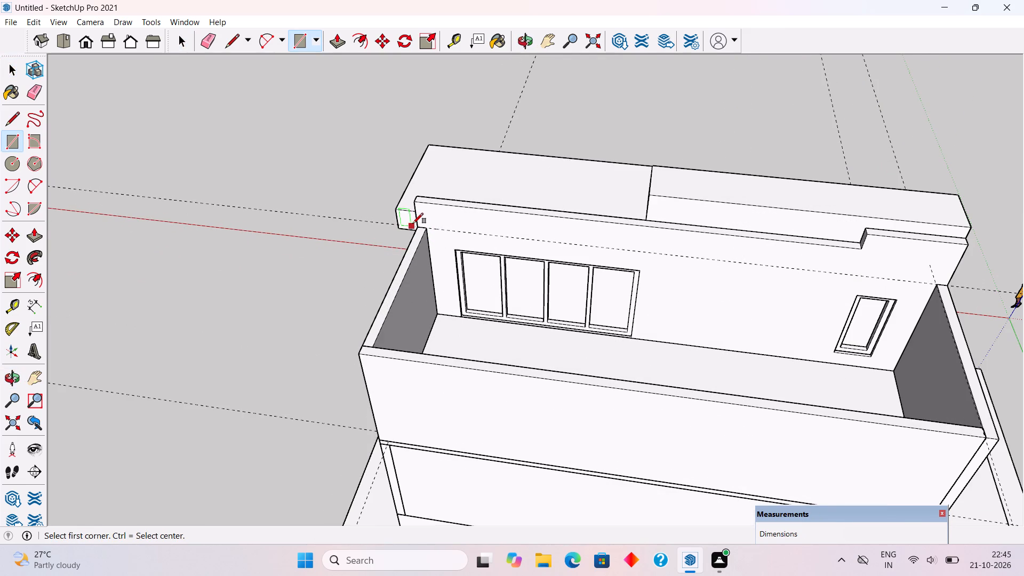
left_click(419, 225)
scroll(460, 251, "down", 4)
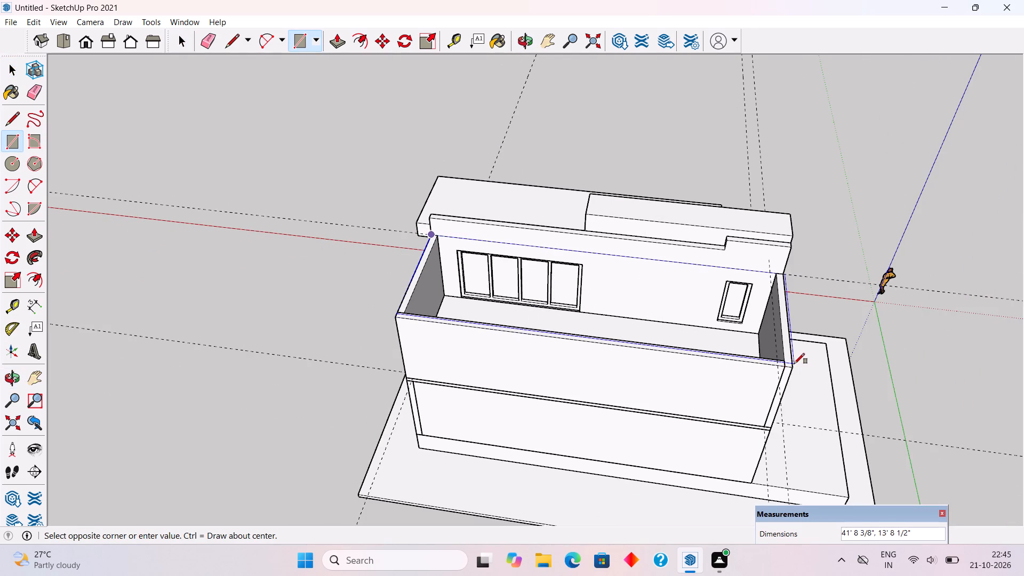
left_click(793, 367)
key("p")
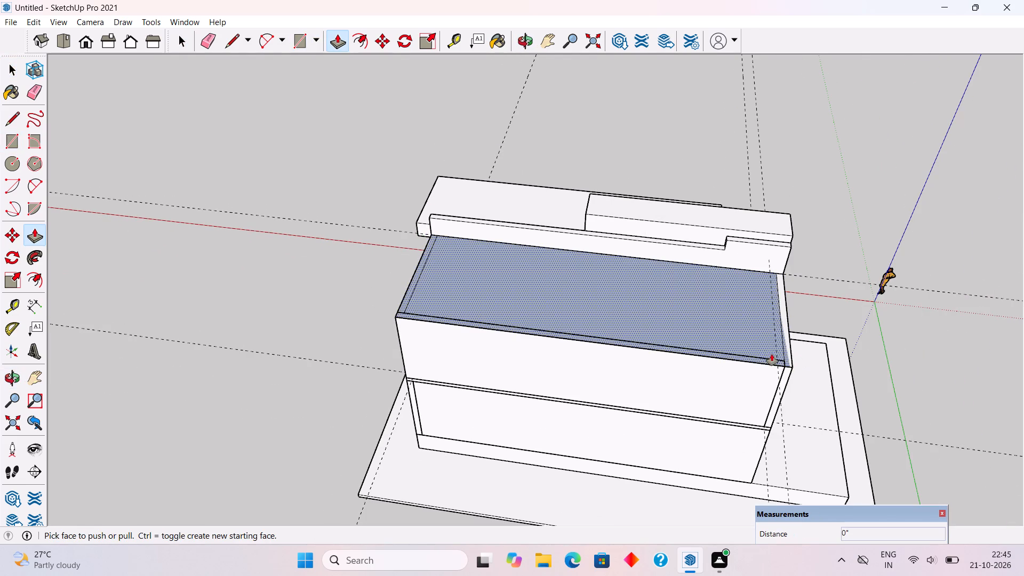
left_click(767, 350)
type("6\"")
key("Return")
Group the new upper rear roof slab's geometry.
key("space")
triple_click(770, 342)
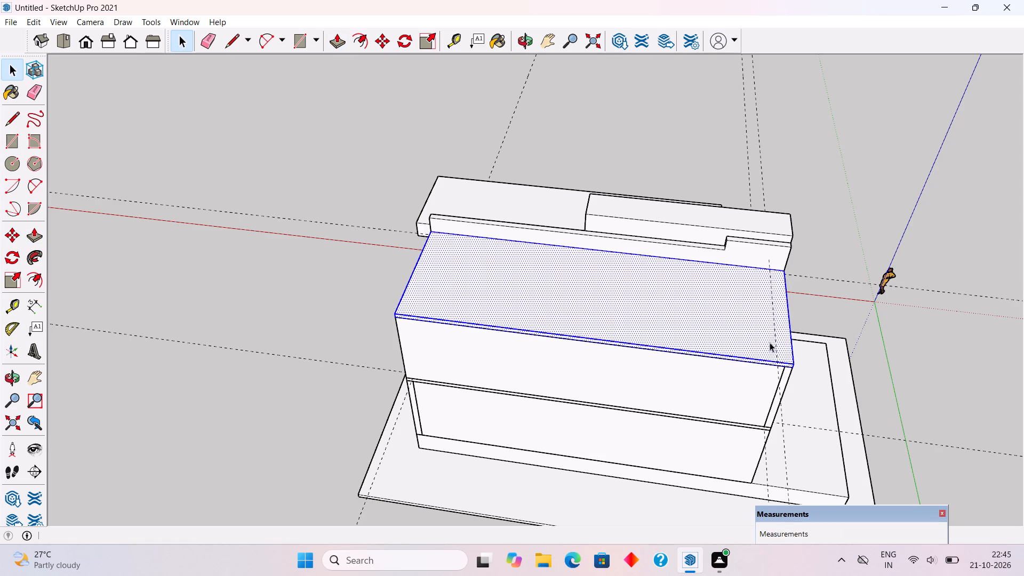
right_click(770, 342)
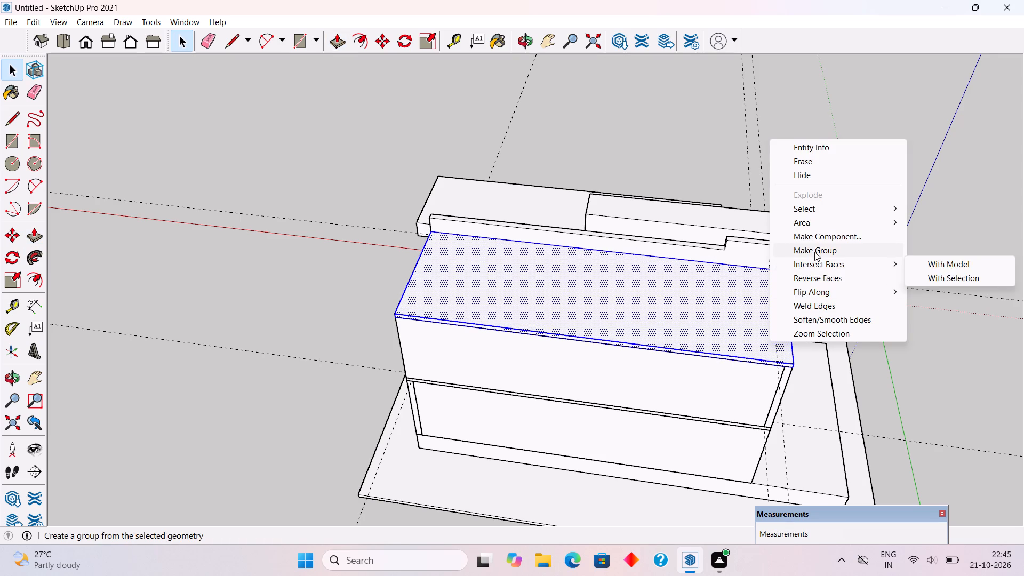
left_click(814, 252)
left_click(845, 249)
Inspect the upper rear walls and roof slab from several sides of the house.
middle_click_drag(842, 323, 538, 147)
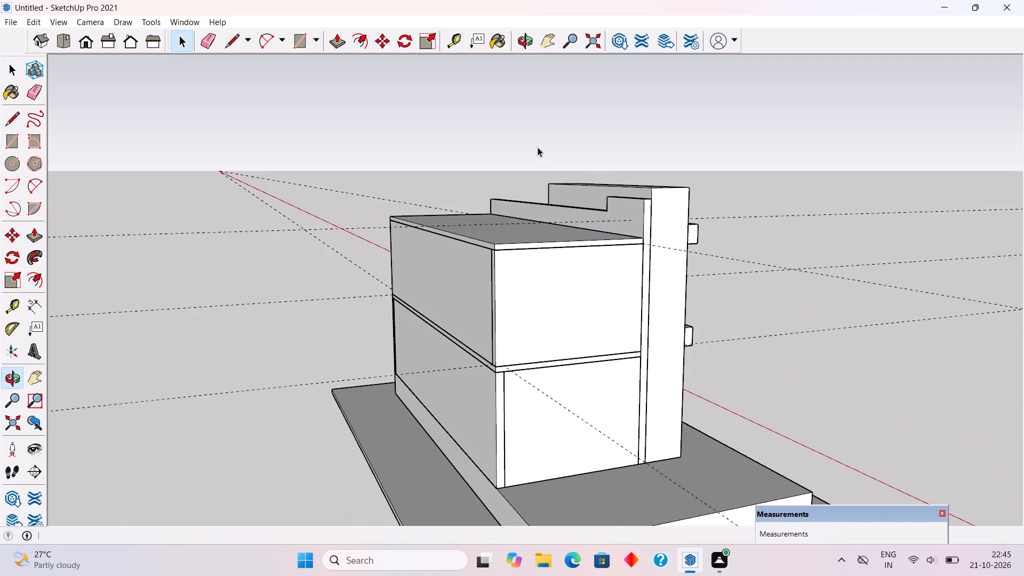
scroll(610, 250, "up", 2)
middle_click_drag(657, 228, 703, 377)
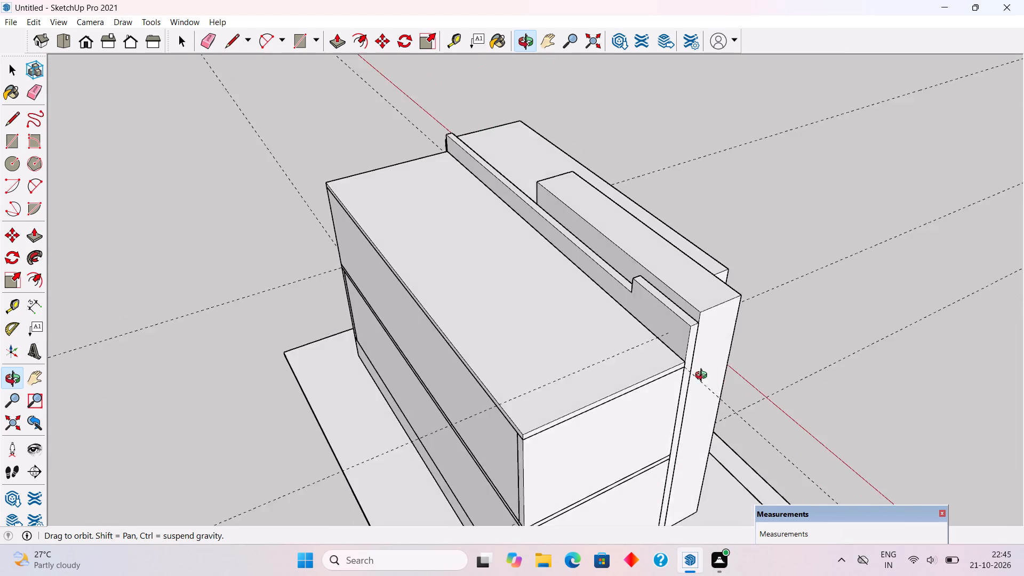
middle_click_drag(703, 377, 434, 308)
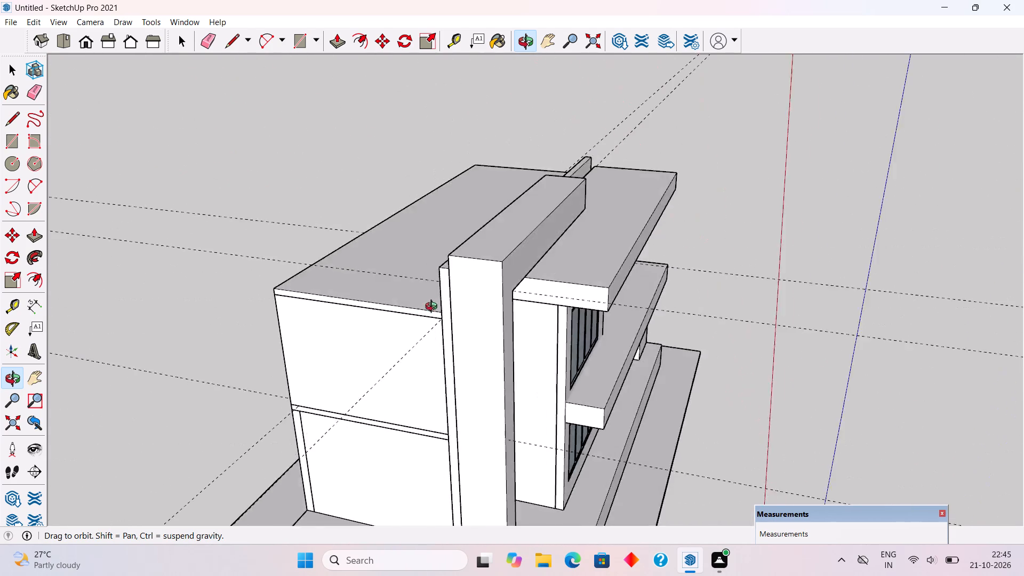
middle_click_drag(434, 308, 548, 252)
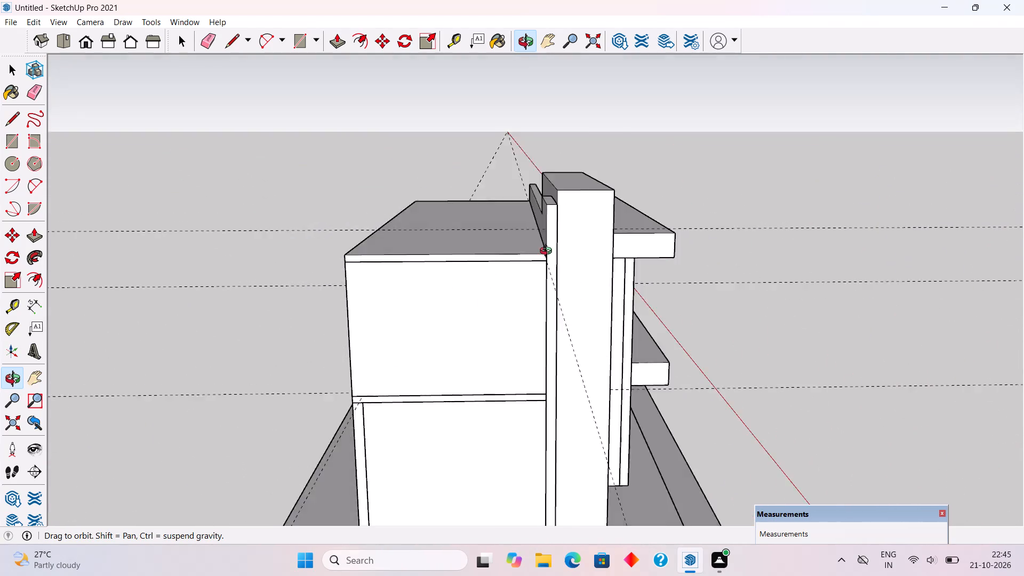
middle_click_drag(548, 252, 796, 385)
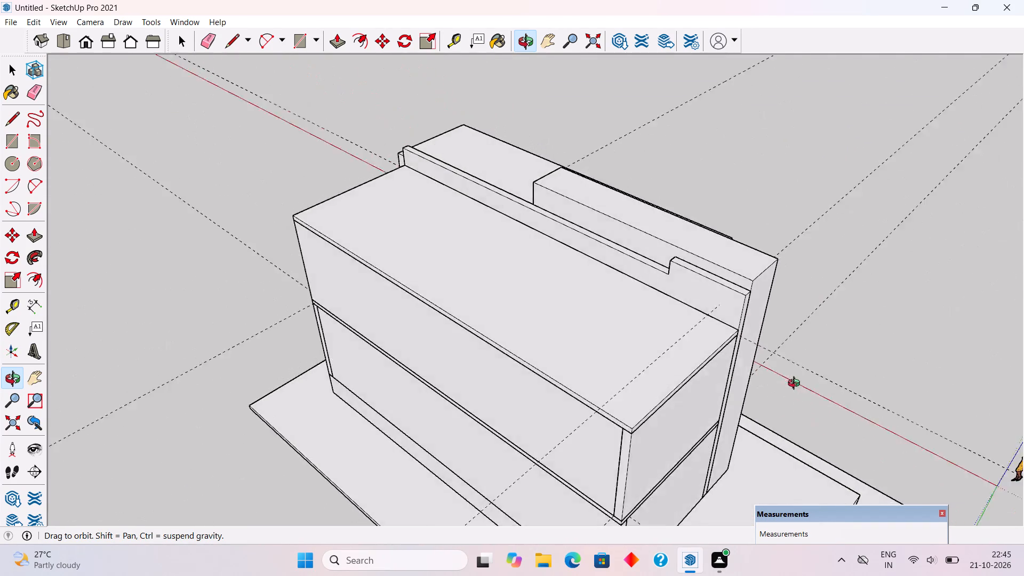
middle_click_drag(796, 385, 892, 426)
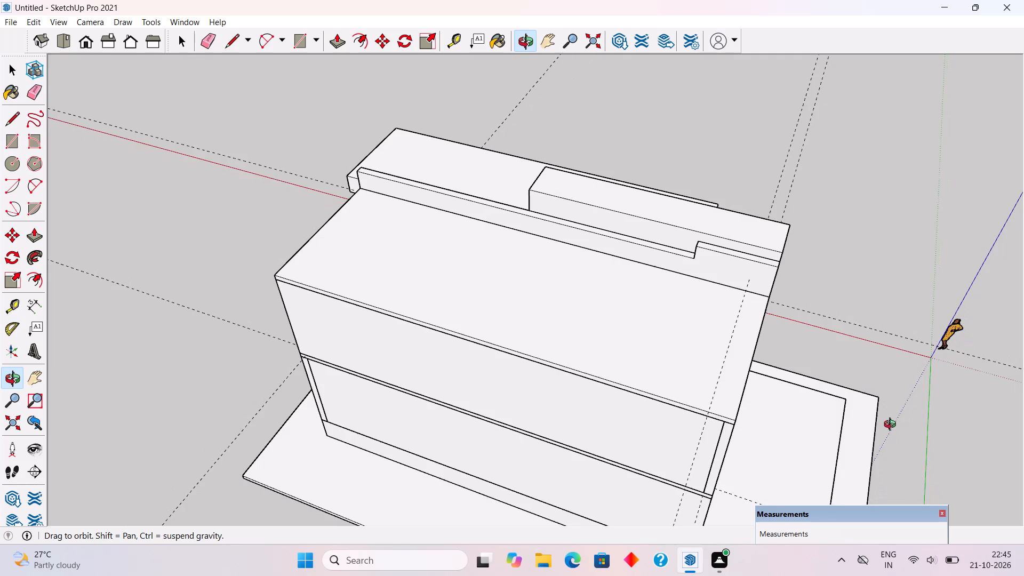
Place guide lines 9" inside the two short edges and the long rear edge of the upper rear roof slab.
middle_click_drag(892, 426, 802, 395)
scroll(713, 372, "up", 3)
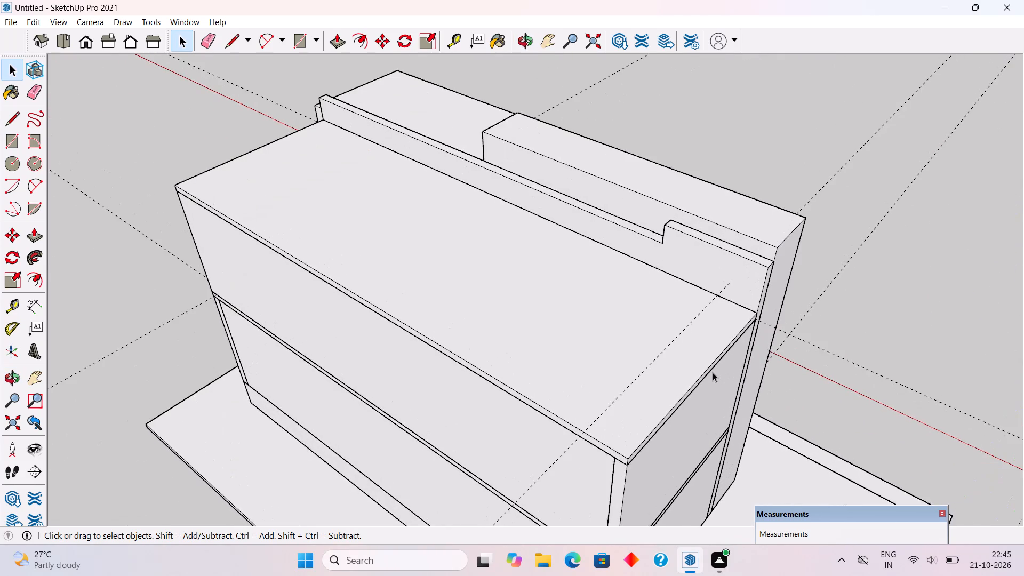
scroll(713, 372, "up", 1)
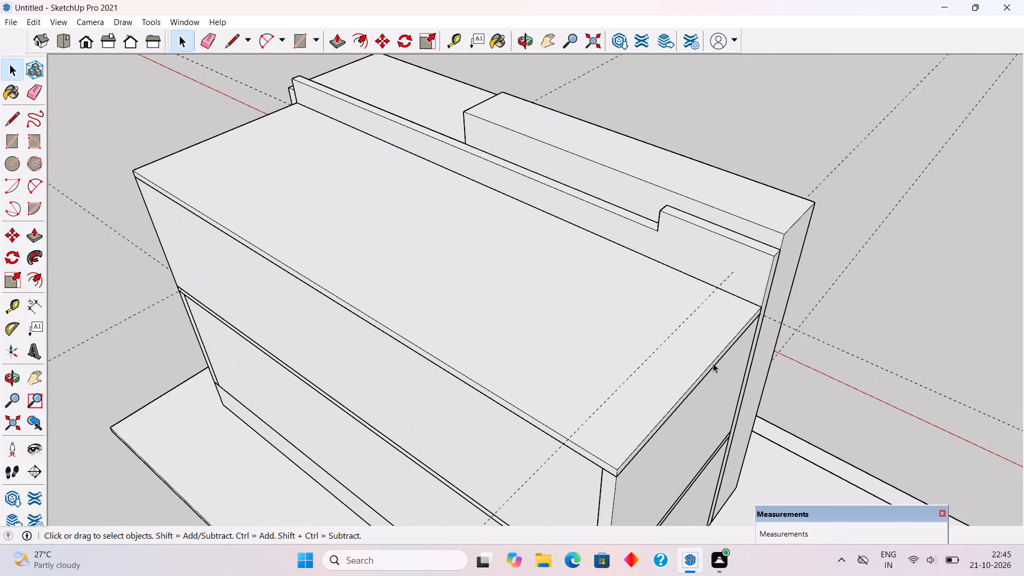
key("t")
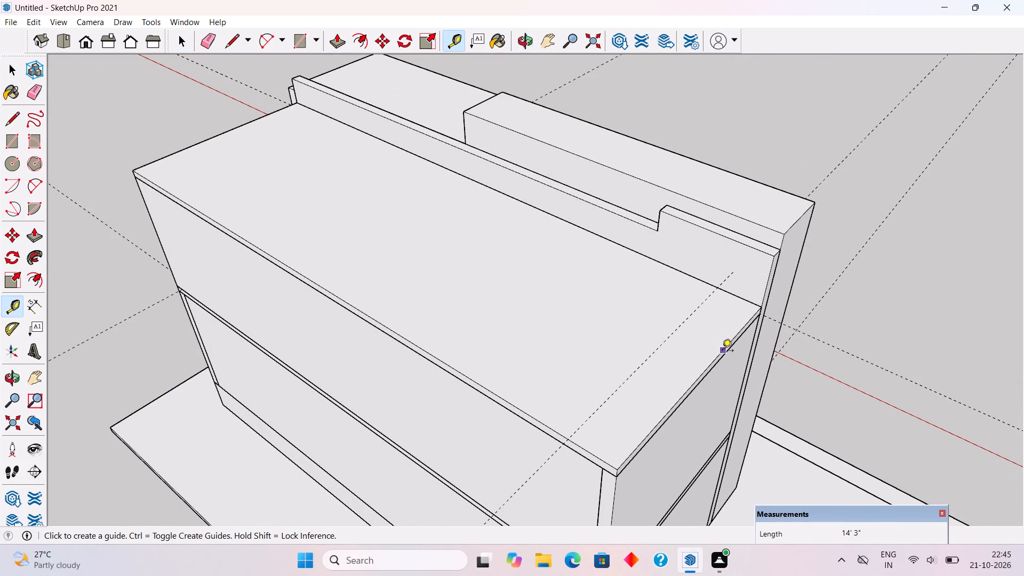
left_click(722, 351)
type("9\"")
key("Return")
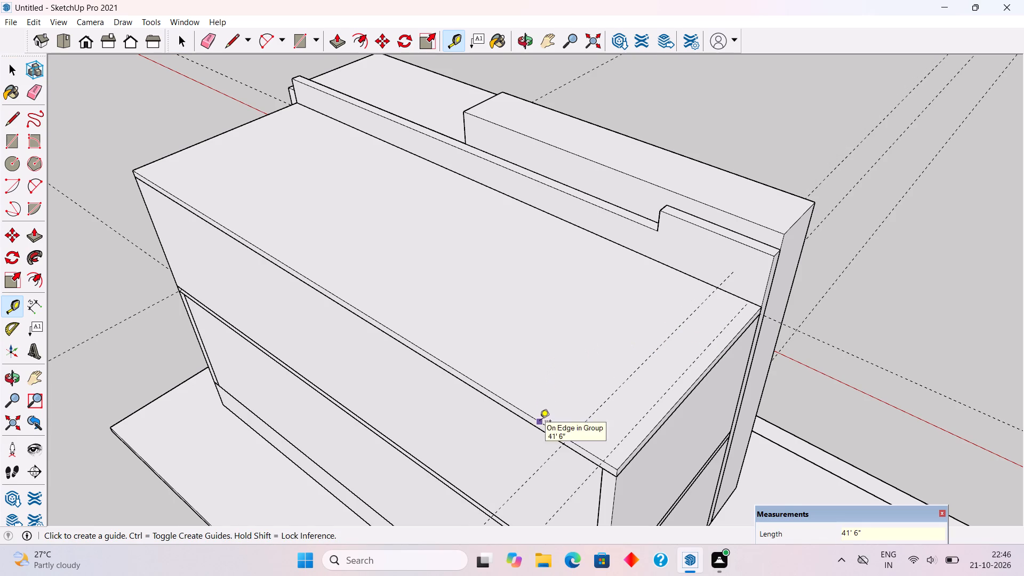
left_click(540, 422)
type("9\"")
key("Return")
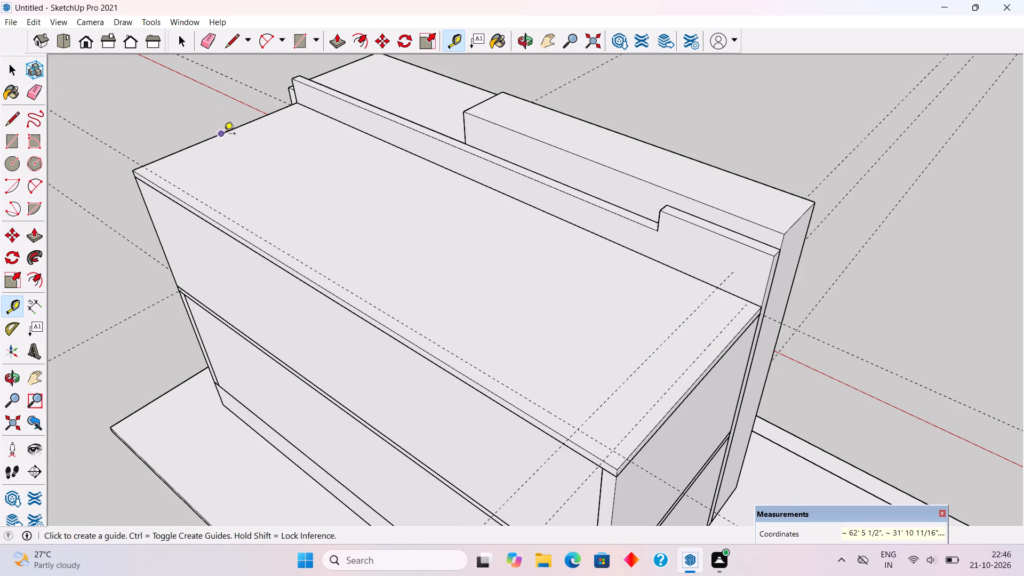
left_click(224, 134)
key("9")
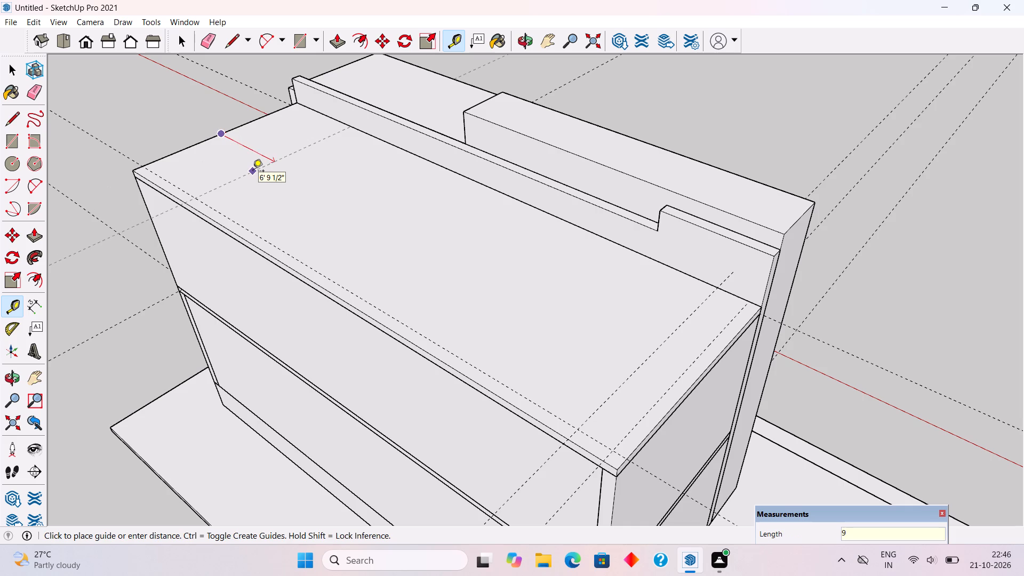
key("shift+quotedbl")
key("Return")
Draw a 9" by 14' 3" strip along the slab's short edge nearest the origin and raise it 3' as a parapet.
key("r")
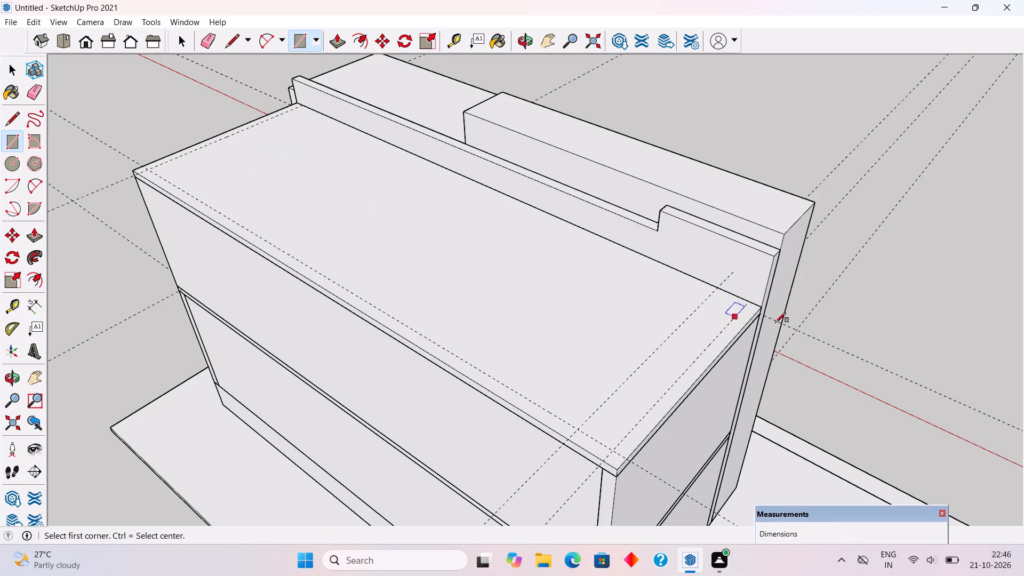
left_click(751, 301)
left_click(622, 465)
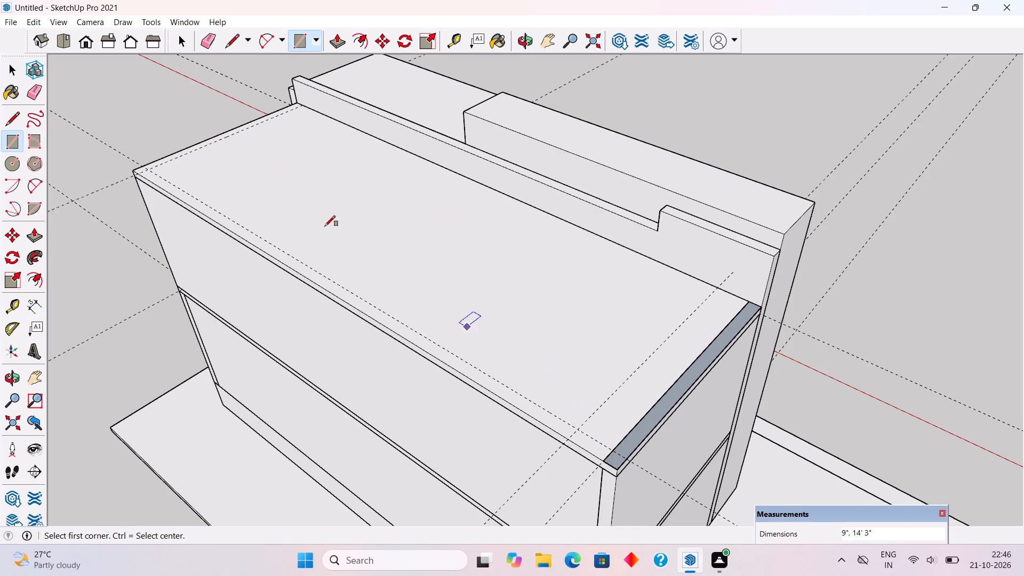
key("p")
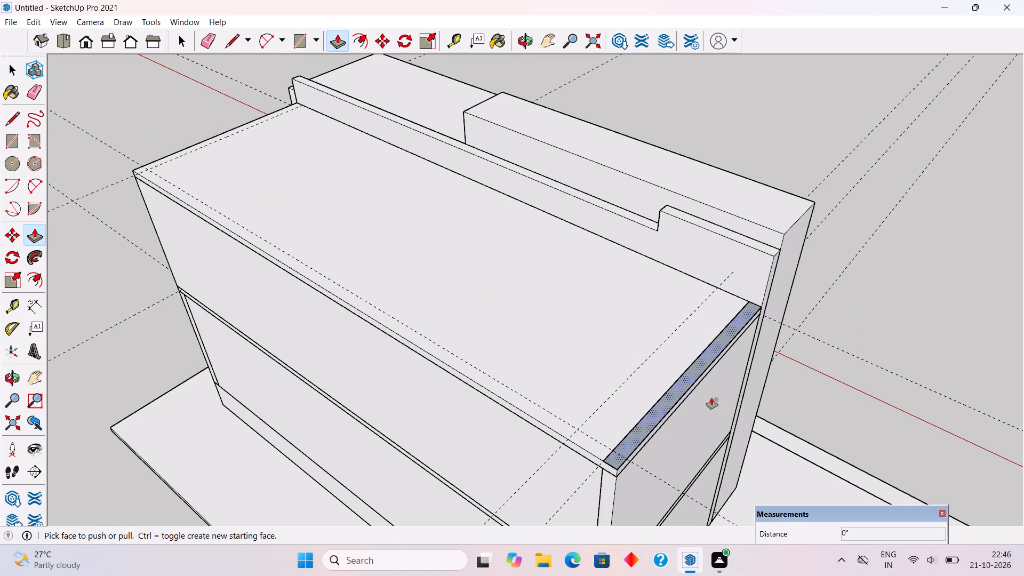
left_click(665, 407)
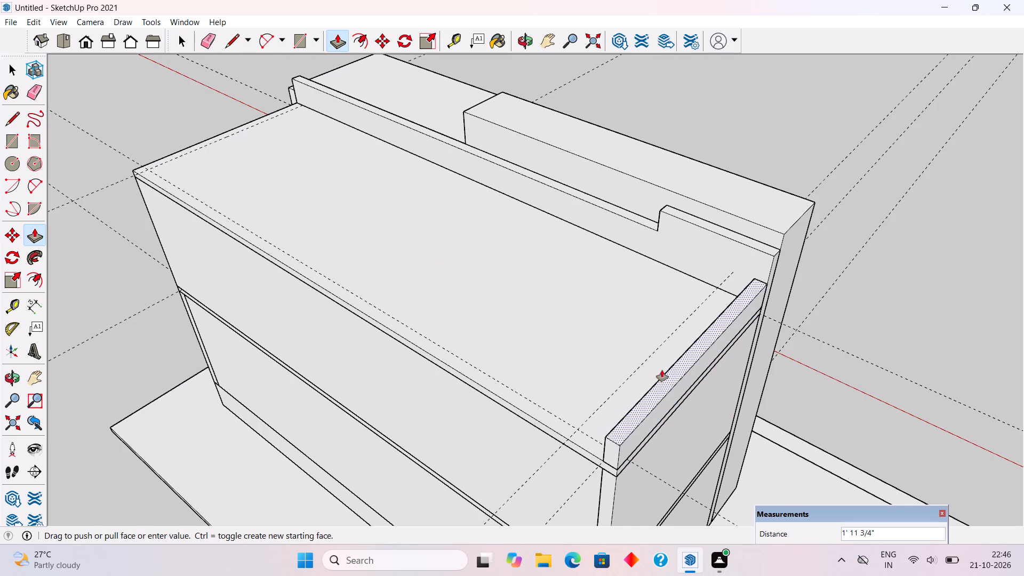
type("3'")
key("Return")
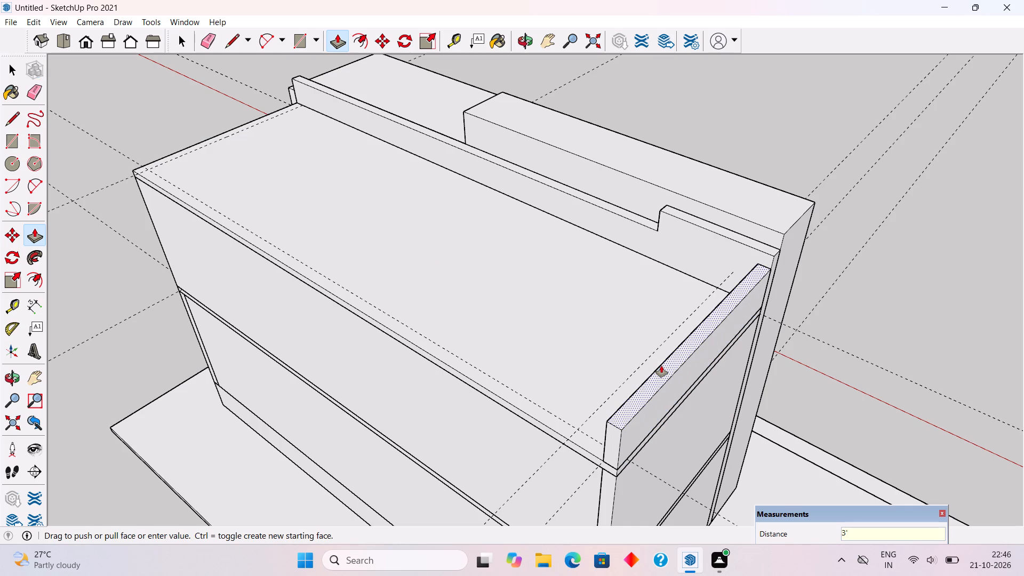
Group the new short-side parapet's geometry.
key("space")
triple_click(665, 367)
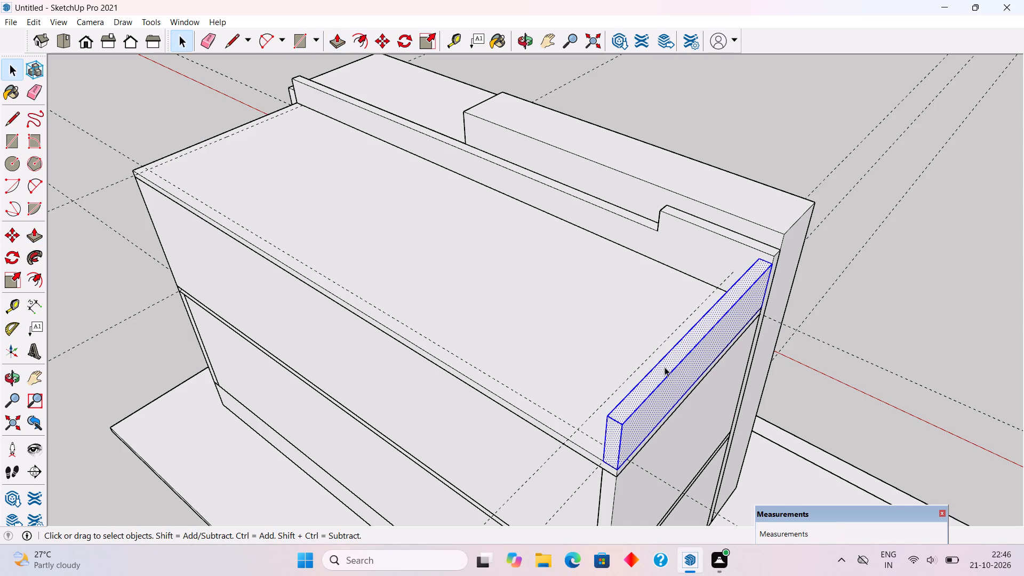
right_click(665, 367)
left_click(711, 274)
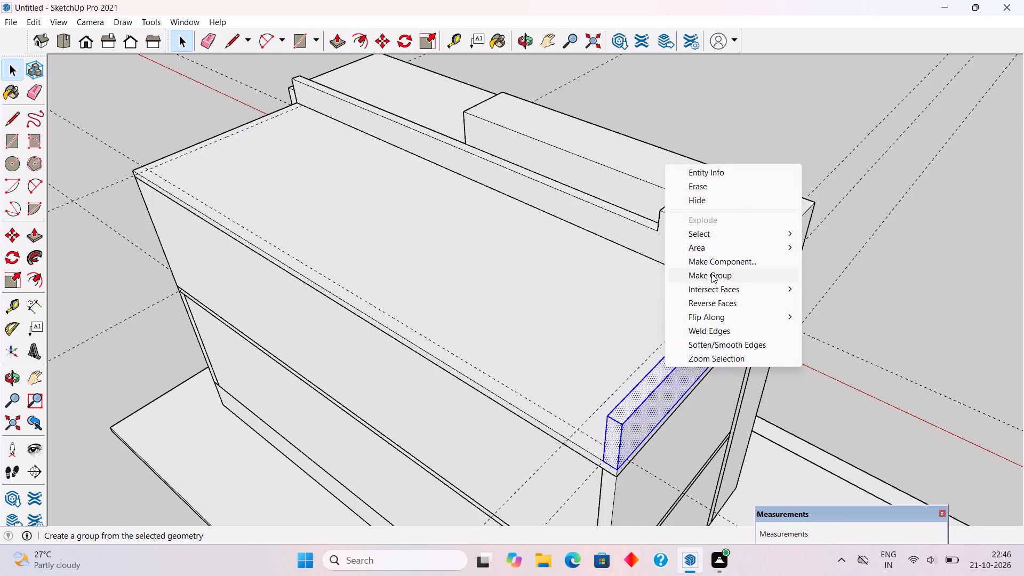
Draw a strip along the slab's opposite short edge and raise it as a parapet to the top of the adjoining window wall.
scroll(711, 274, "down", 5)
middle_click_drag(590, 299, 886, 294)
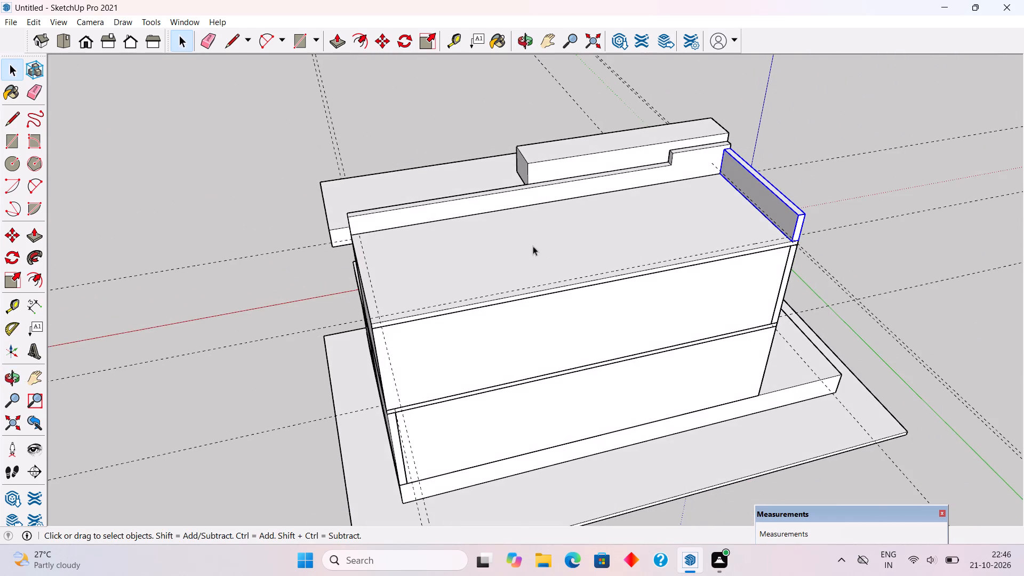
middle_click_drag(531, 243, 765, 206)
scroll(621, 292, "up", 3)
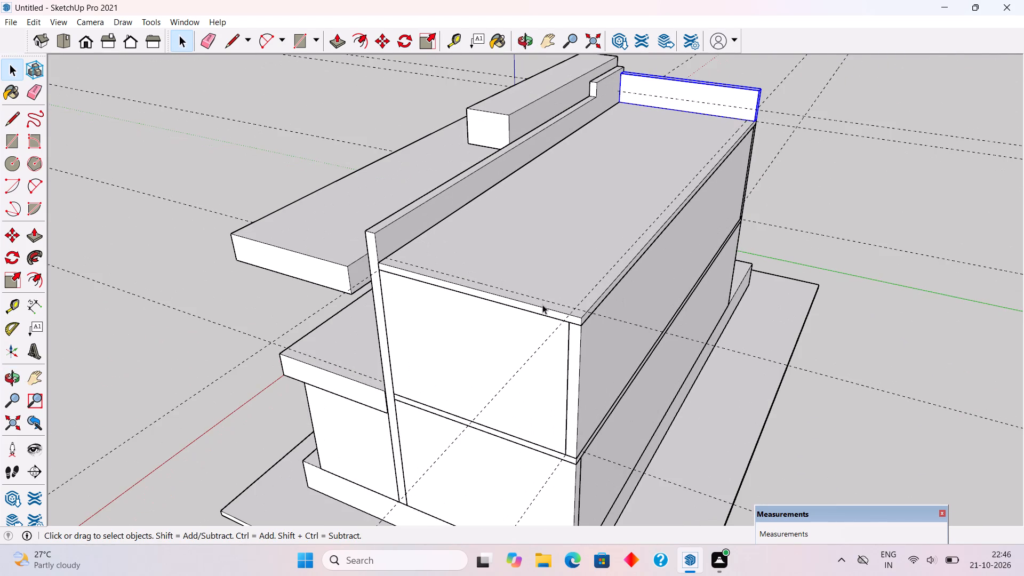
key("r")
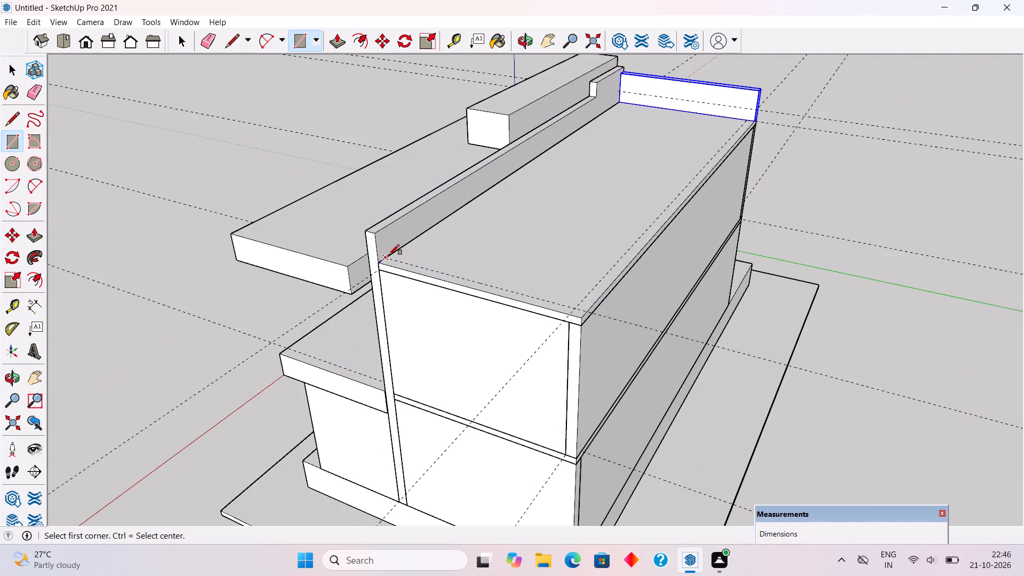
left_click(389, 255)
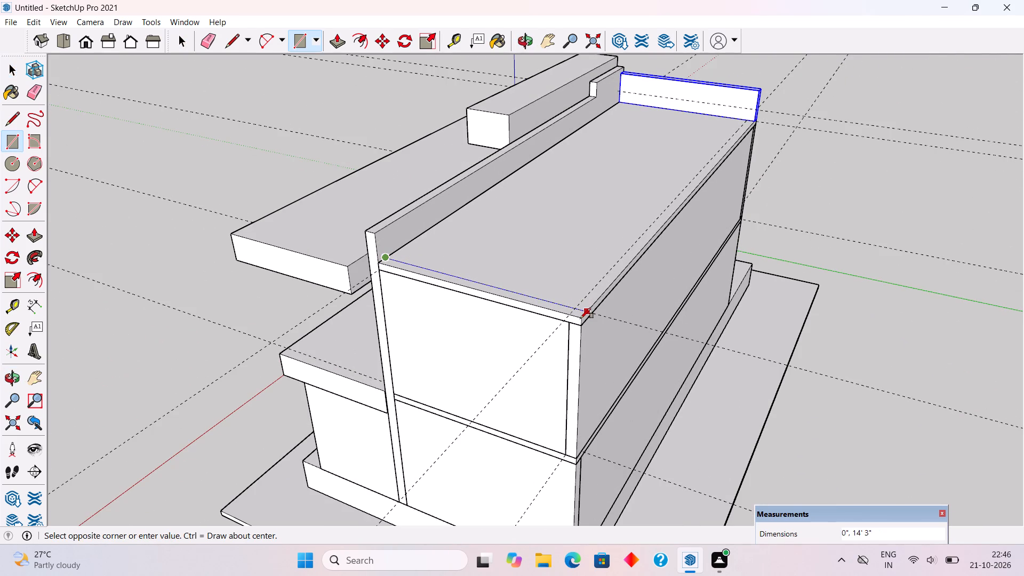
left_click(580, 322)
key("p")
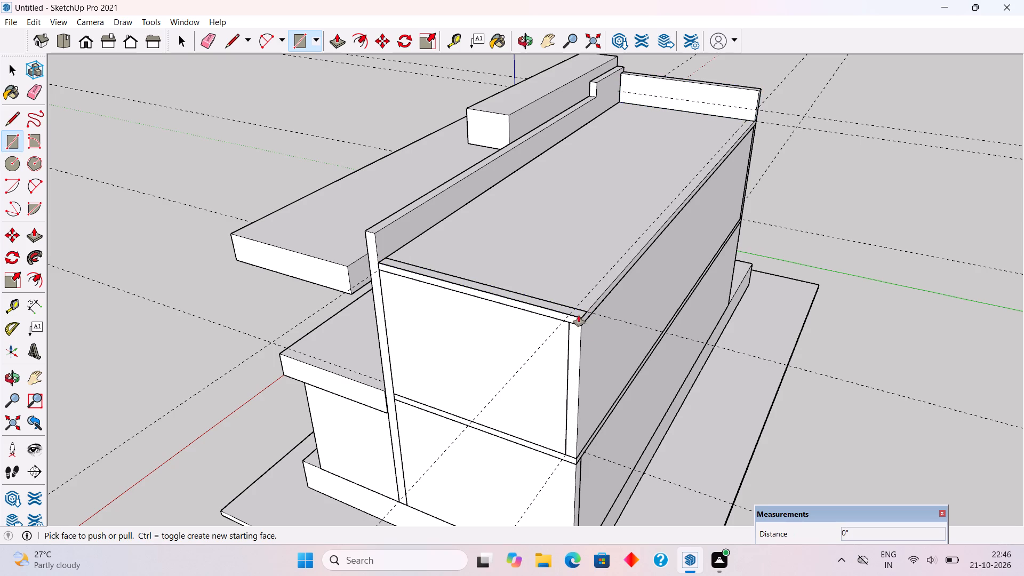
left_click(395, 260)
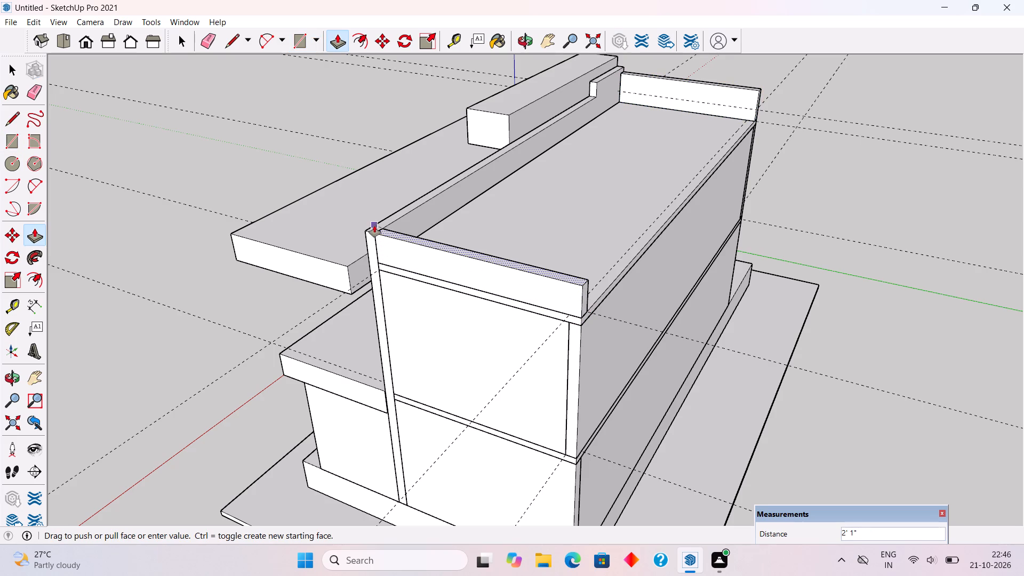
left_click(374, 226)
Group the second short-side parapet's geometry.
key("space")
triple_click(395, 242)
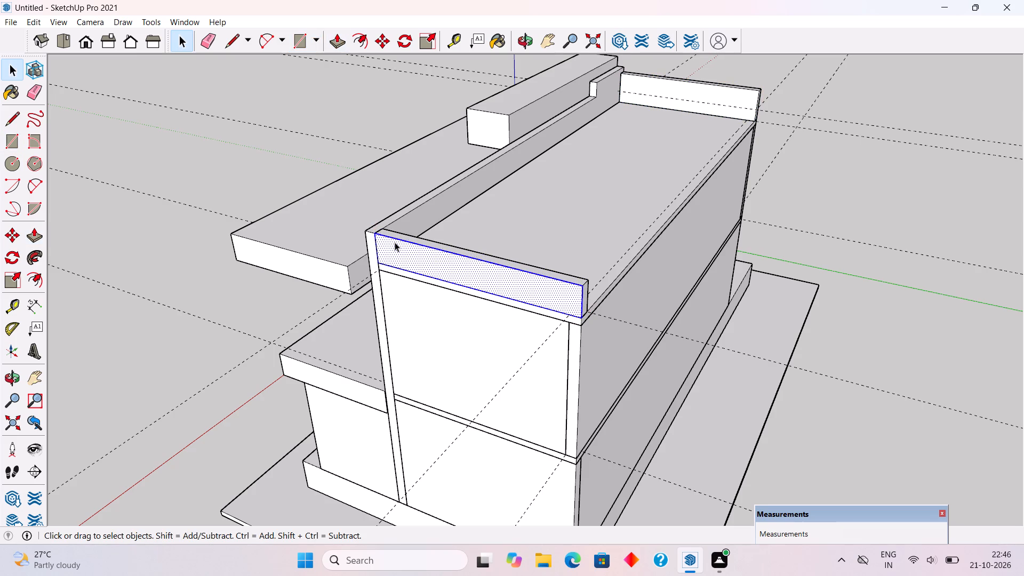
right_click(395, 242)
left_click(454, 356)
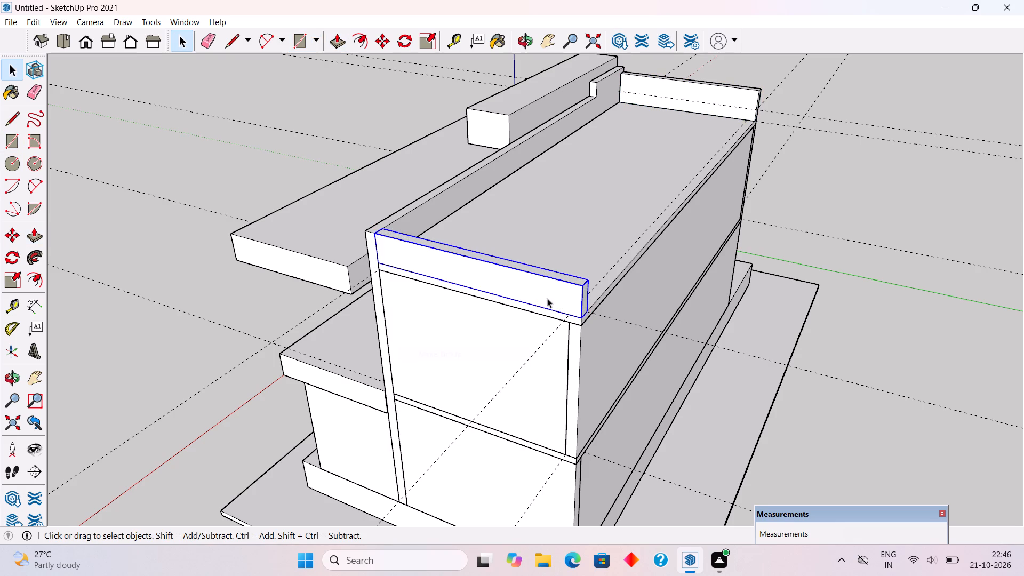
Draw a 9" wide strip along the slab's long rear edge between the end parapets and raise it level with their tops.
scroll(778, 154, "up", 4)
middle_click_drag(711, 202, 615, 218)
scroll(613, 219, "down", 1)
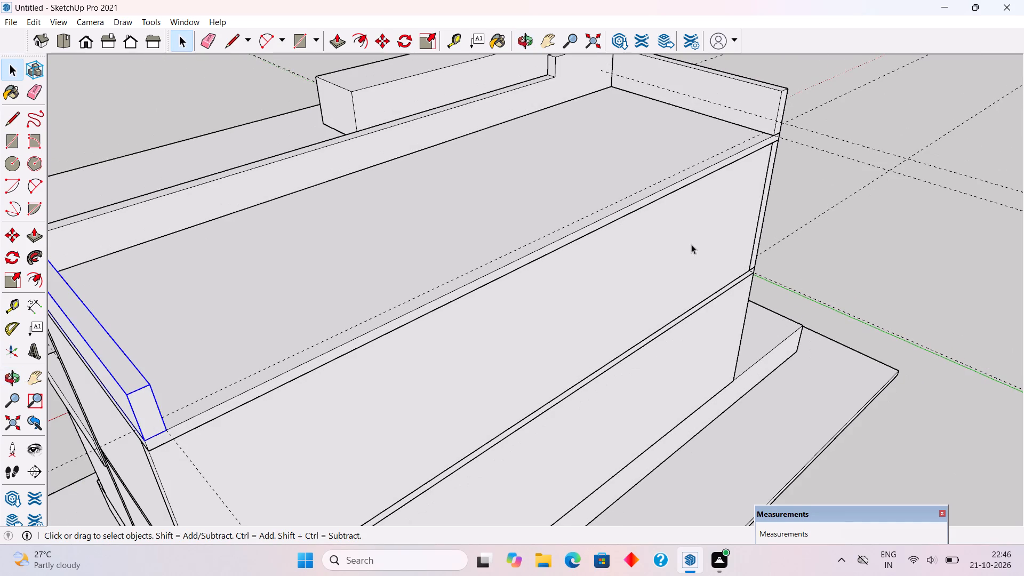
key("r")
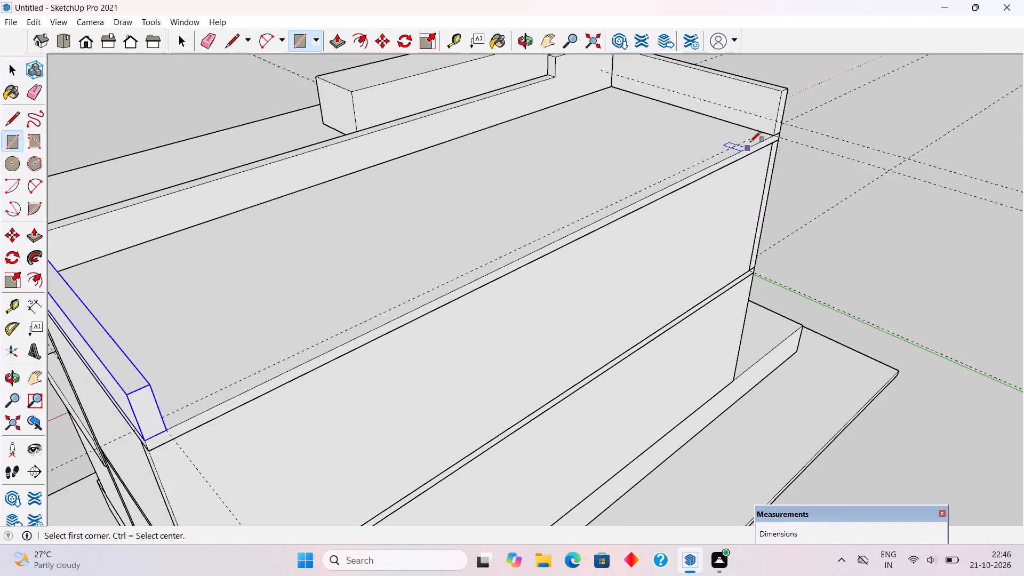
left_click(763, 132)
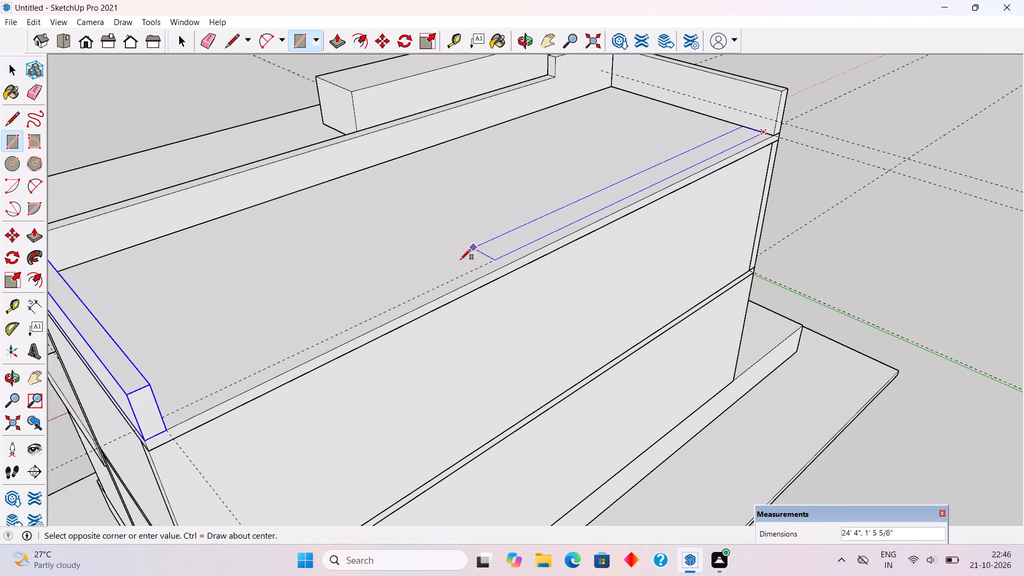
left_click(167, 429)
key("p")
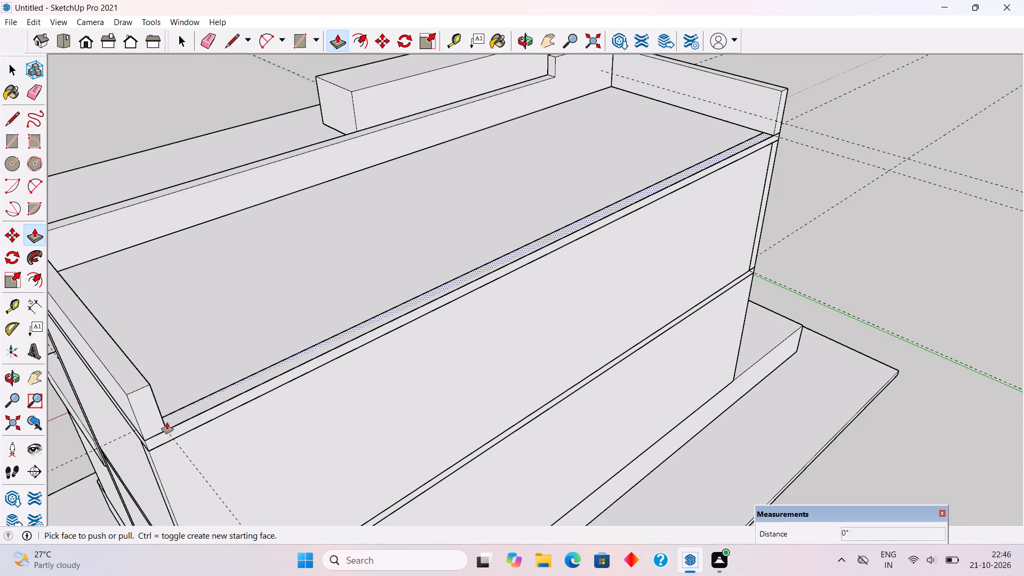
left_click(169, 418)
left_click(142, 386)
Group the long rear parapet's geometry.
key("space")
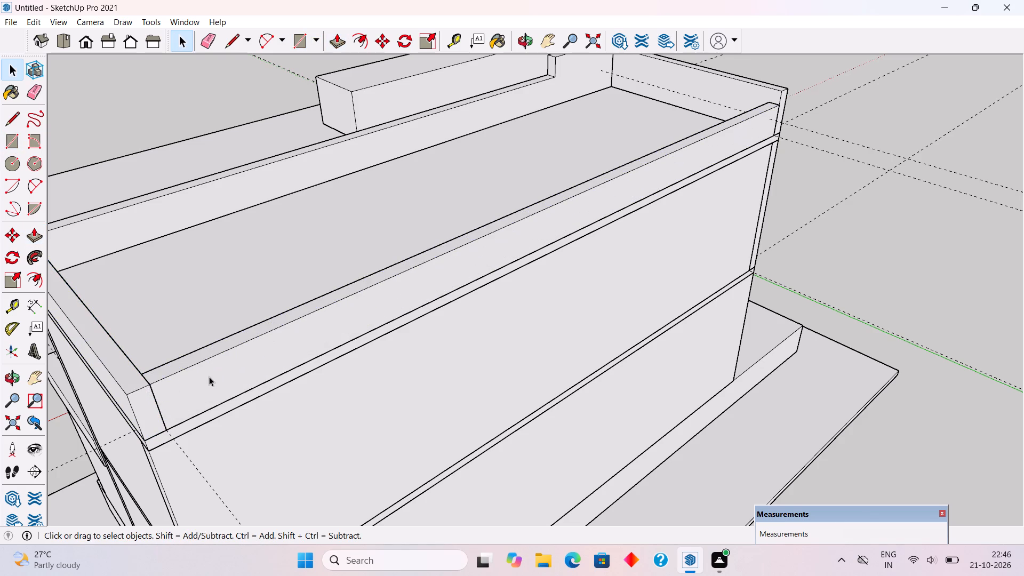
triple_click(209, 377)
right_click(211, 373)
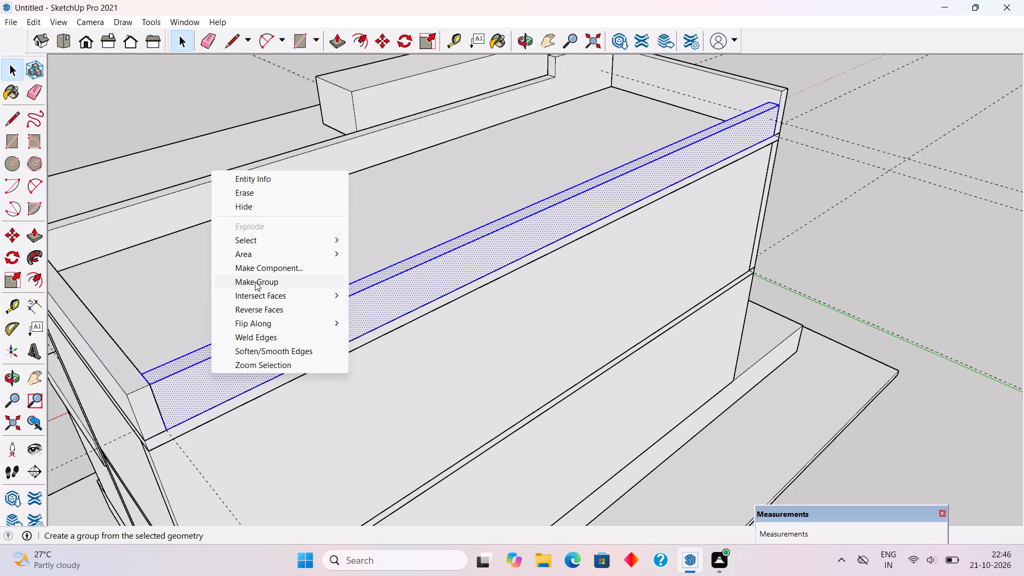
left_click(255, 282)
Inspect the finished roof parapets and the front facade from several sides of the house.
scroll(255, 282, "down", 10)
left_click(775, 225)
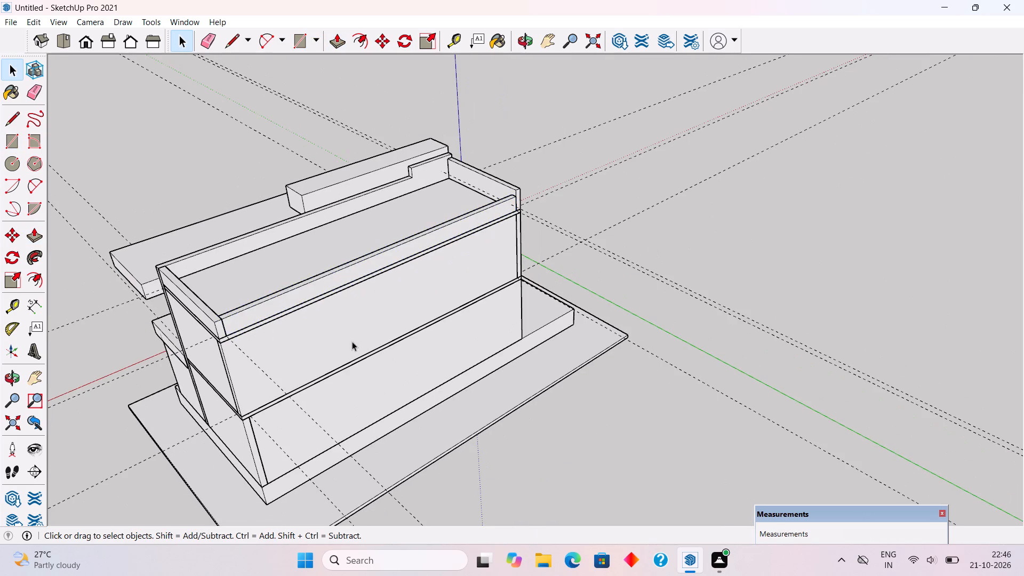
middle_click_drag(205, 346, 769, 188)
middle_click_drag(610, 264, 802, 241)
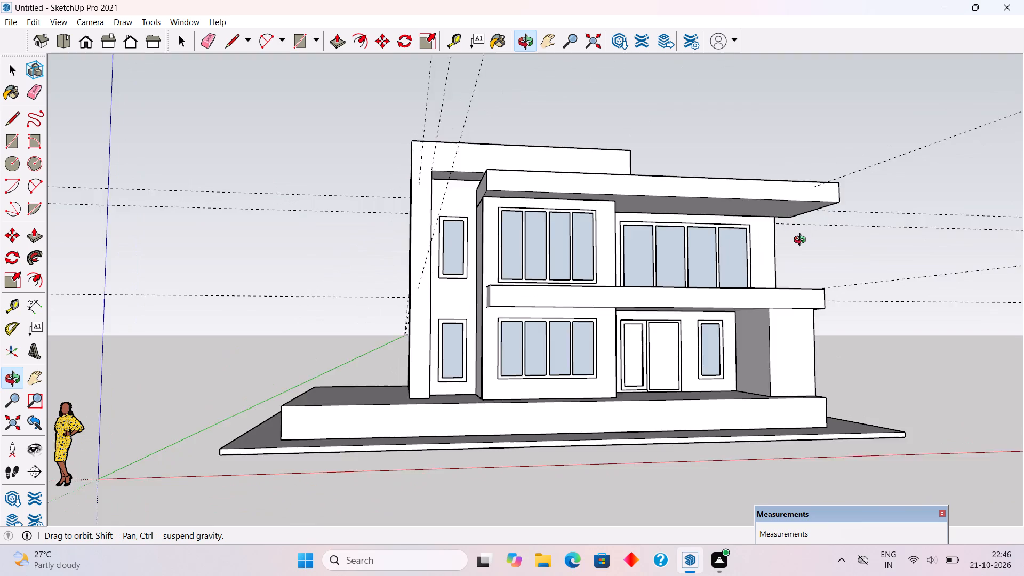
middle_click_drag(802, 241, 753, 267)
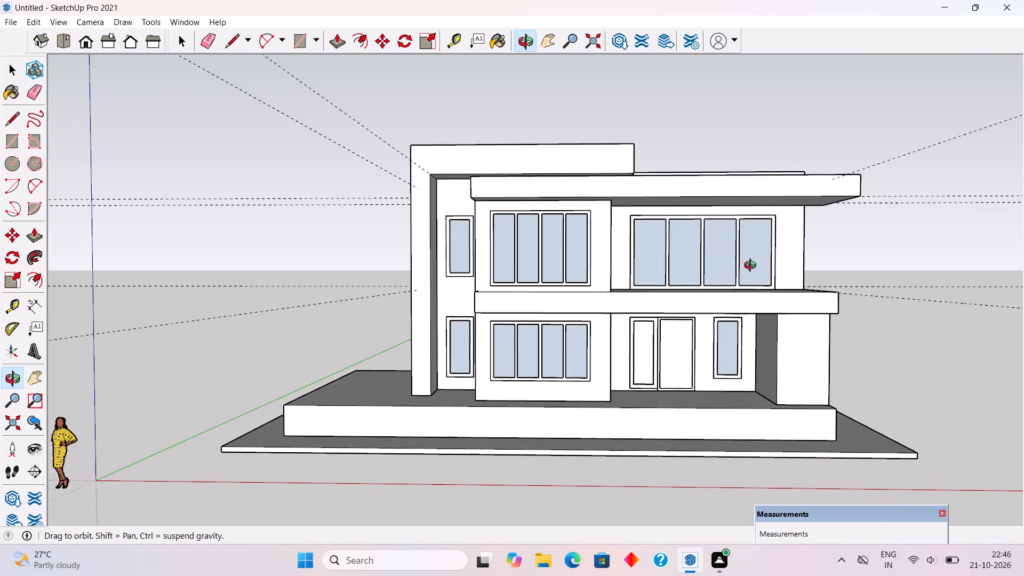
middle_click_drag(753, 267, 212, 328)
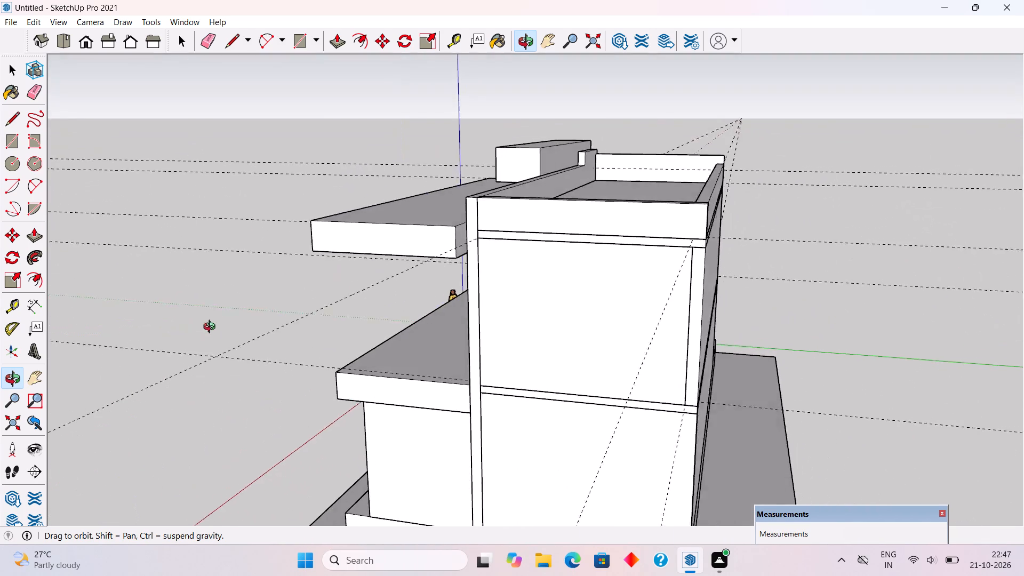
middle_click_drag(212, 328, 763, 262)
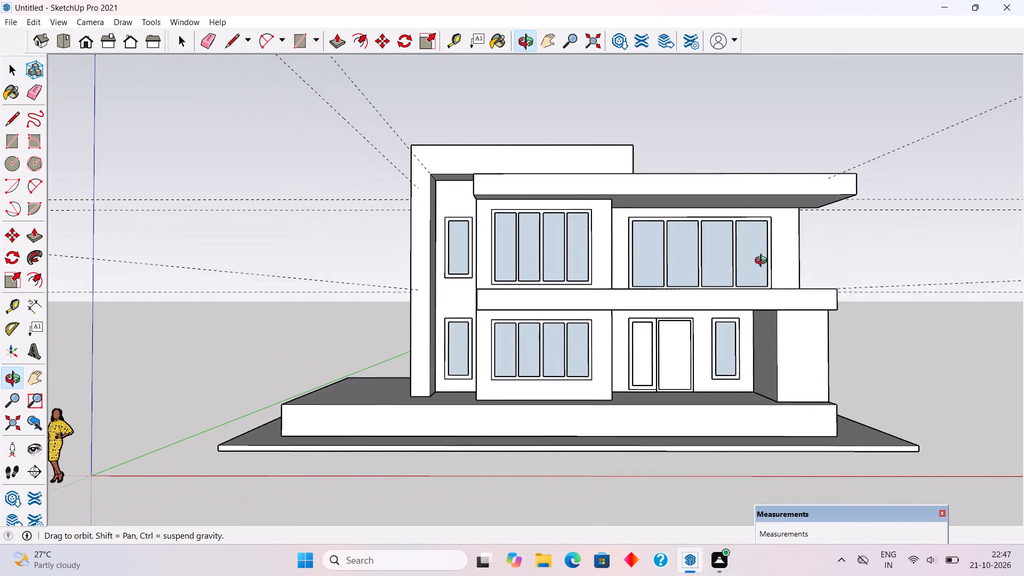
middle_click_drag(763, 262, 761, 231)
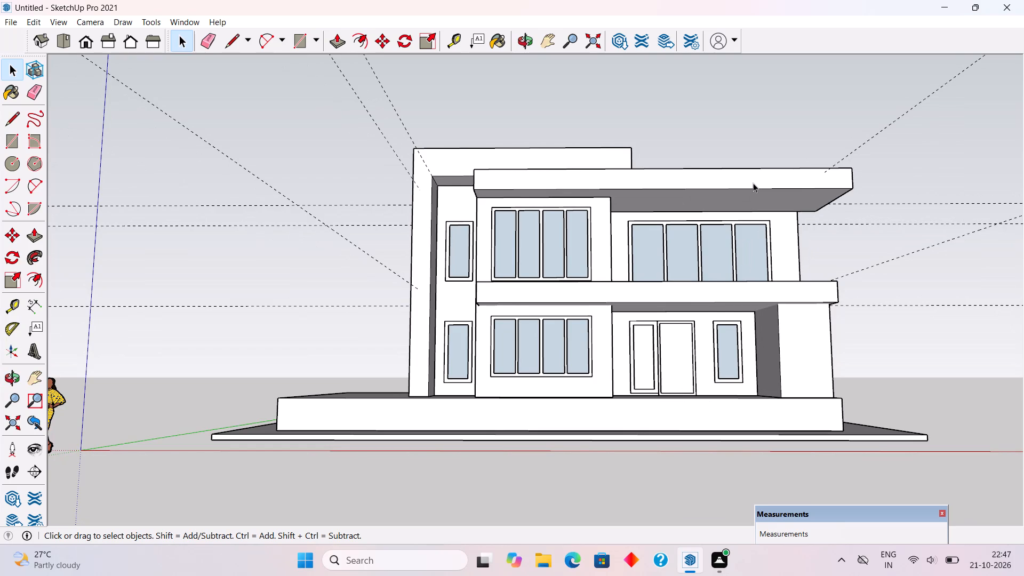
middle_click_drag(725, 174, 656, 146)
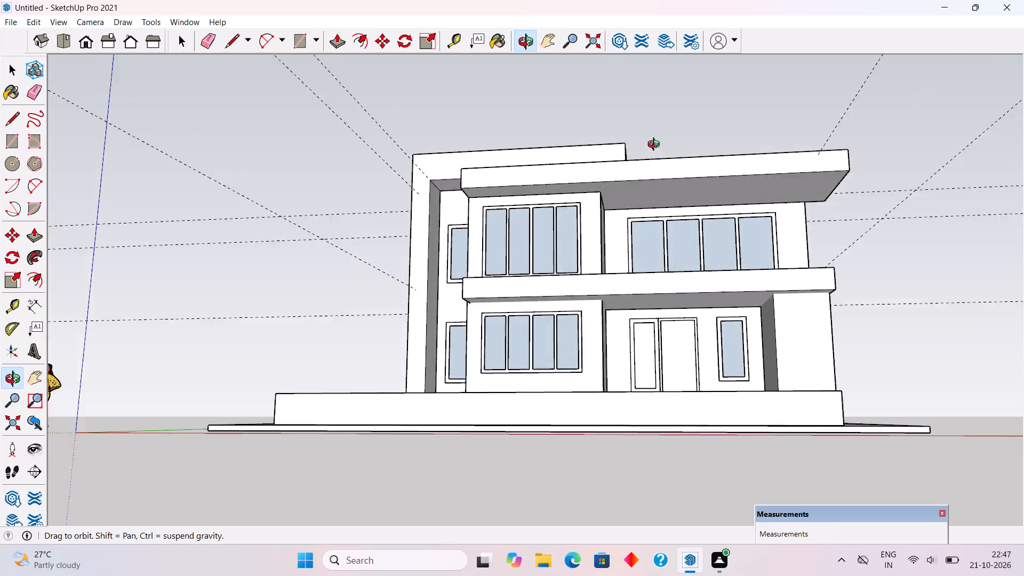
Offset the underside outline of the upper front roof slab inward by 1'.
middle_click_drag(656, 146, 650, 130)
scroll(658, 181, "up", 4)
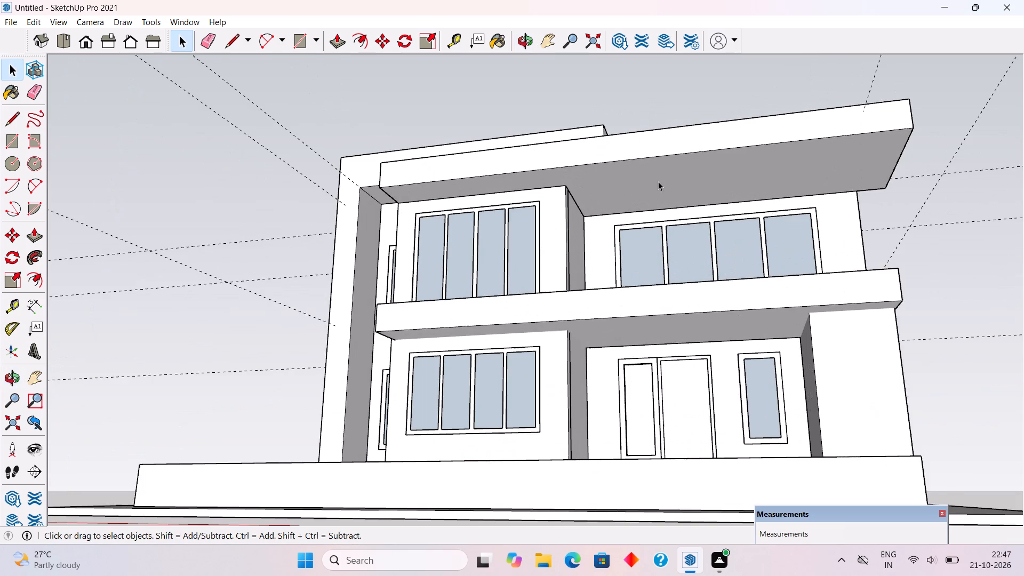
triple_click(658, 181)
scroll(658, 181, "up", 4)
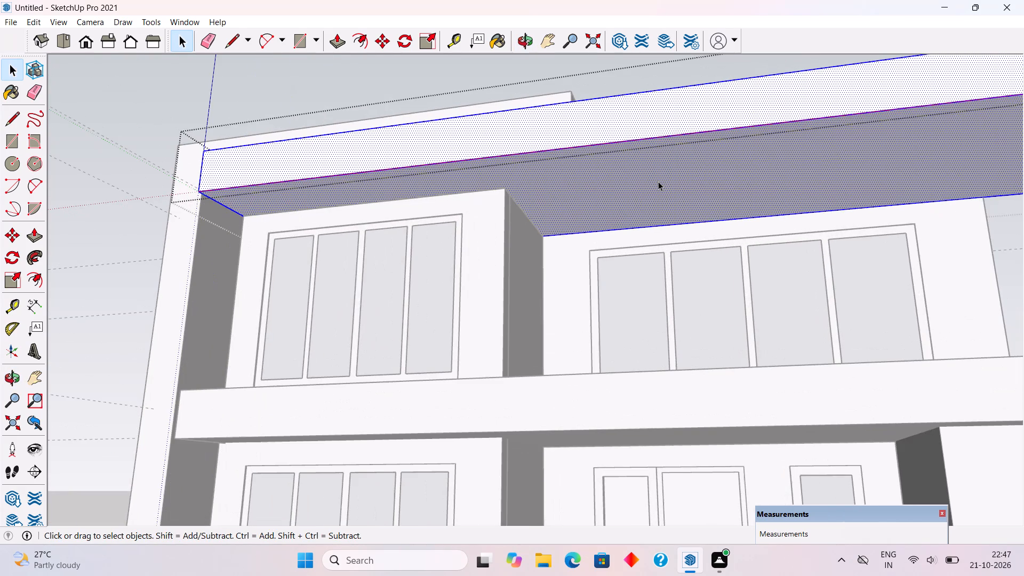
key("t")
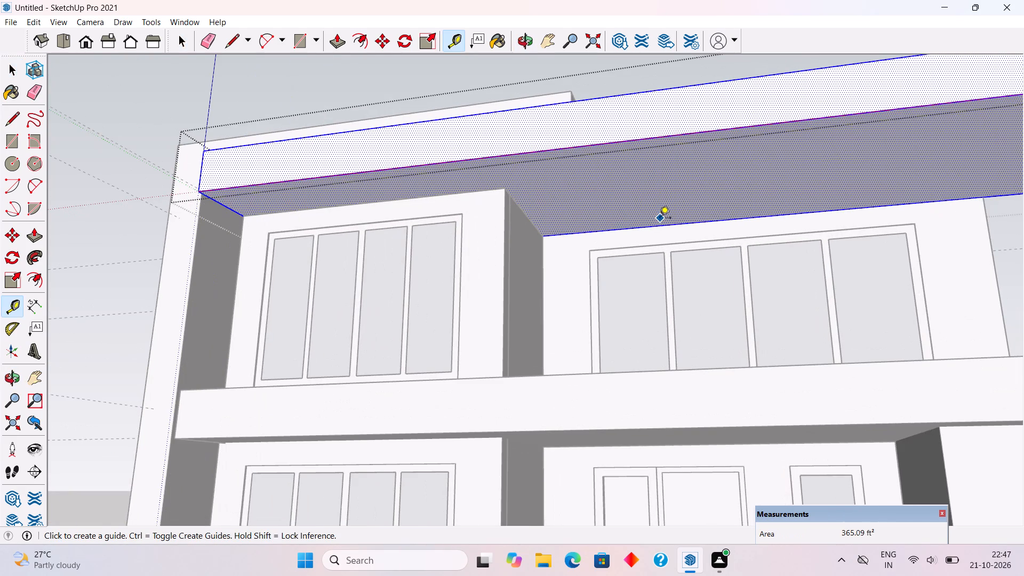
key("f")
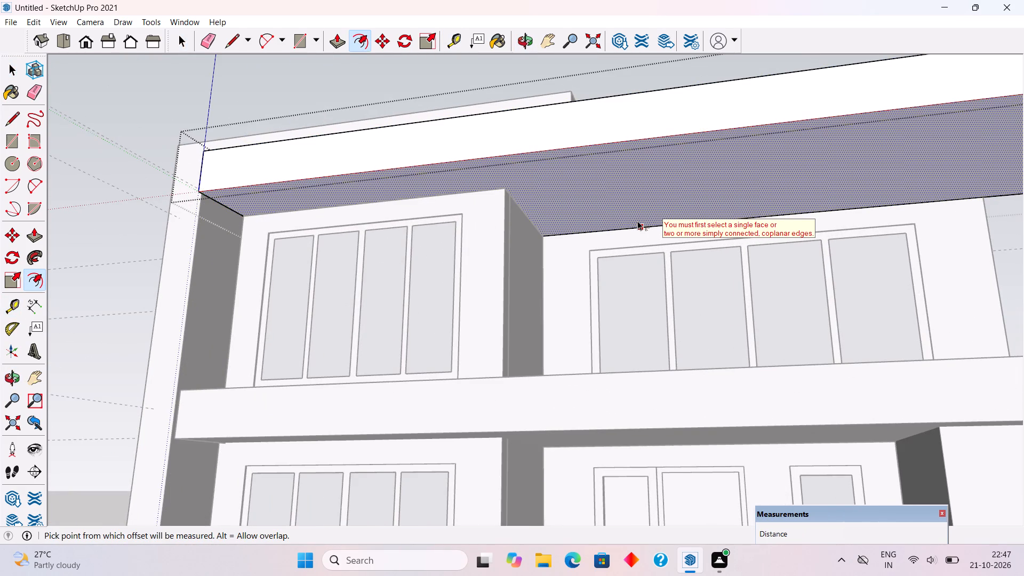
left_click(637, 221)
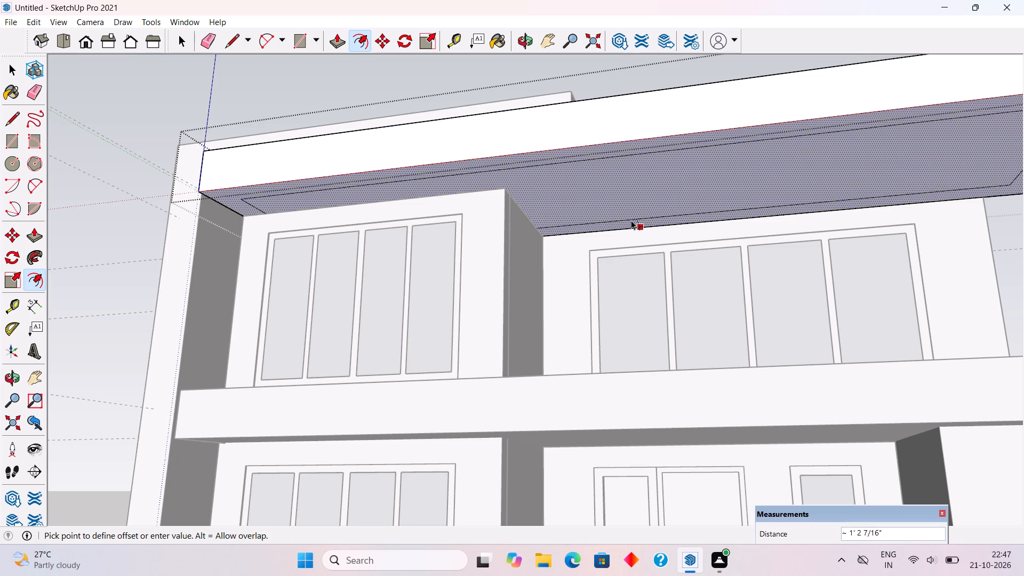
type("1'")
key("Return")
Recess the inner underside panel of the upper front roof slab 5" into the slab.
key("space")
left_click(637, 204)
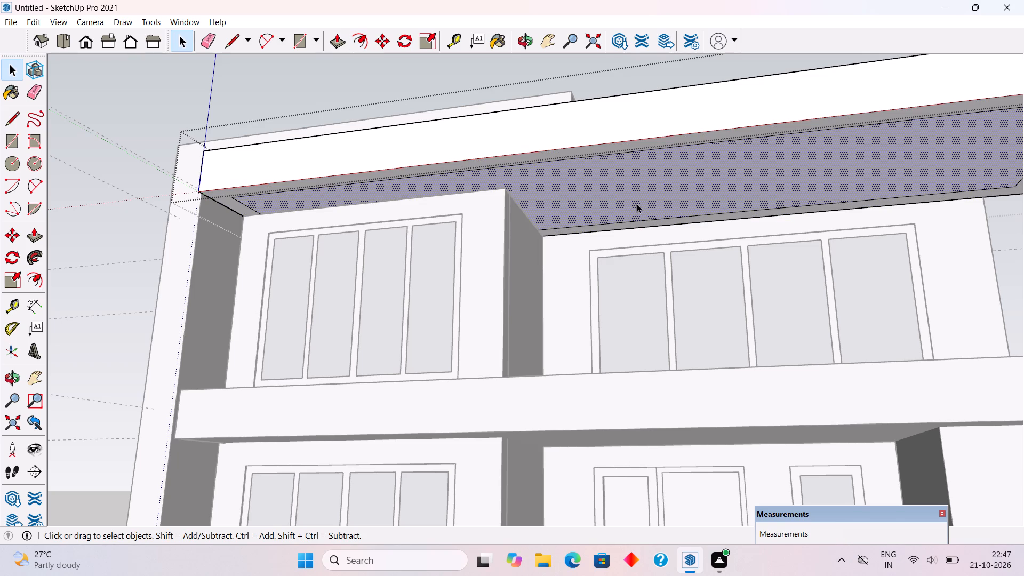
key("p")
left_click(637, 204)
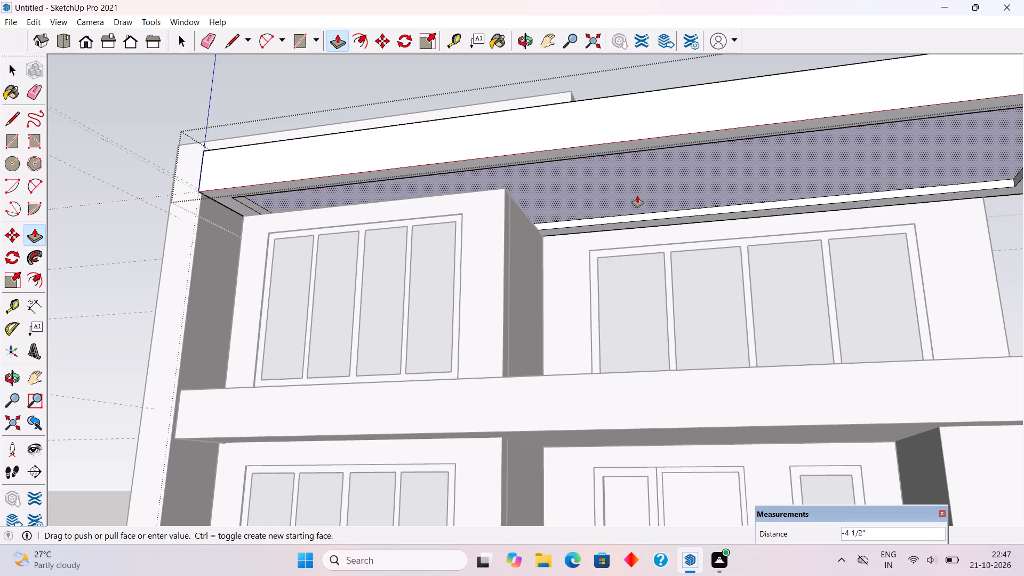
key("5")
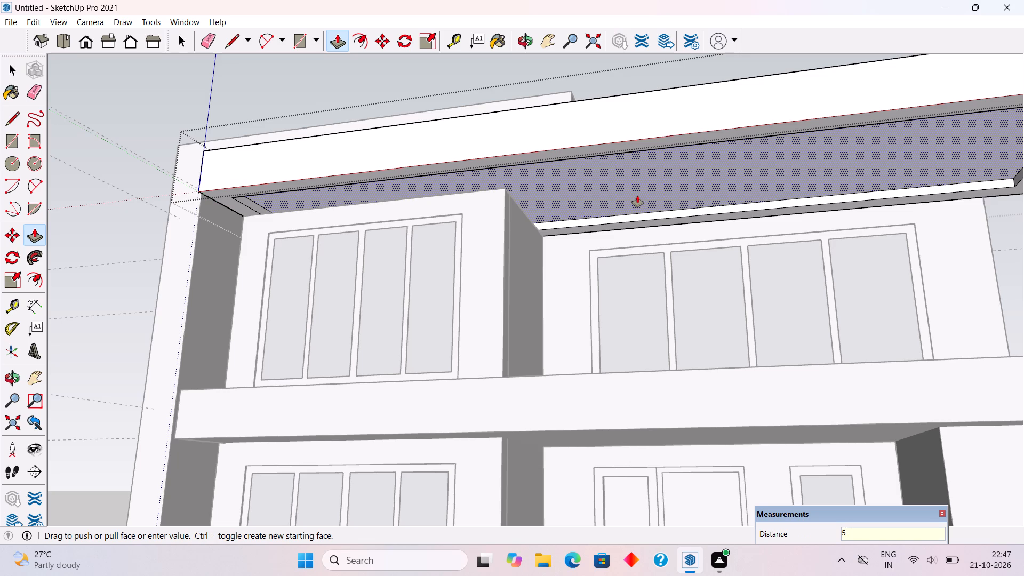
key("shift+quotedbl")
key("Return")
key("space")
scroll(637, 196, "down", 5)
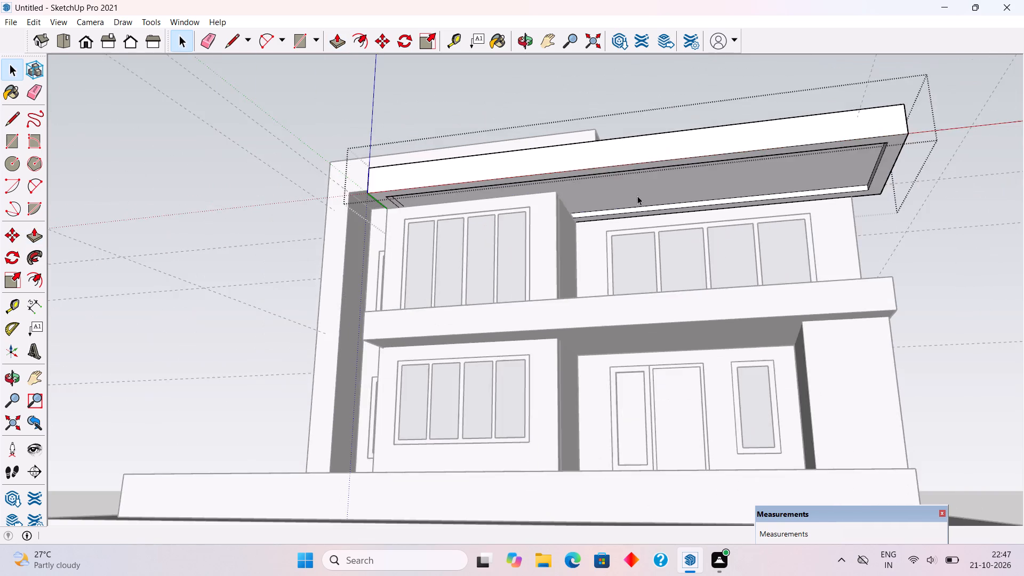
scroll(637, 196, "down", 4)
left_click(653, 96)
Hide the upper front roof slab group to expose the tops of the projecting room's walls.
middle_click_drag(670, 169, 613, 154)
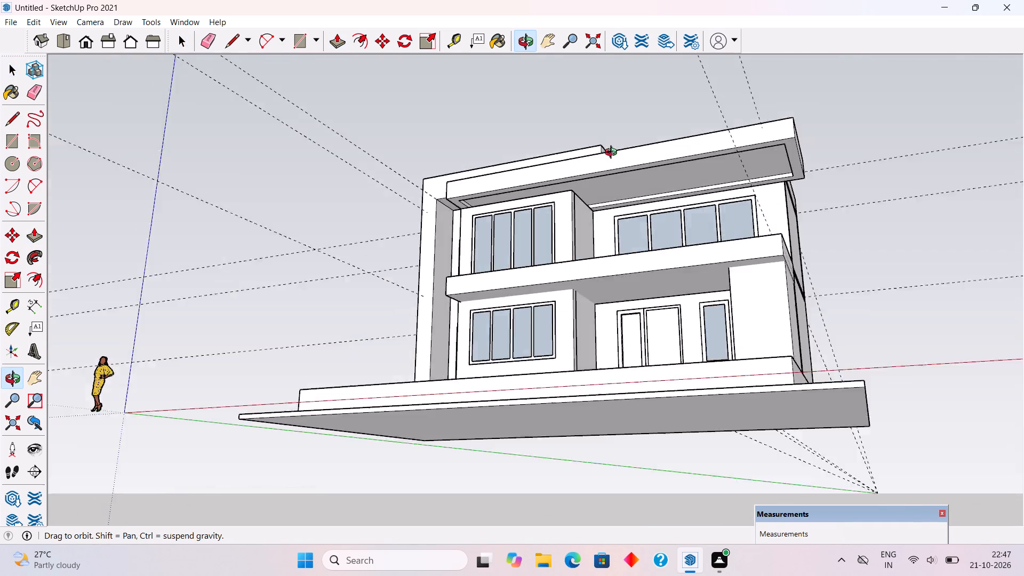
middle_click_drag(613, 154, 595, 206)
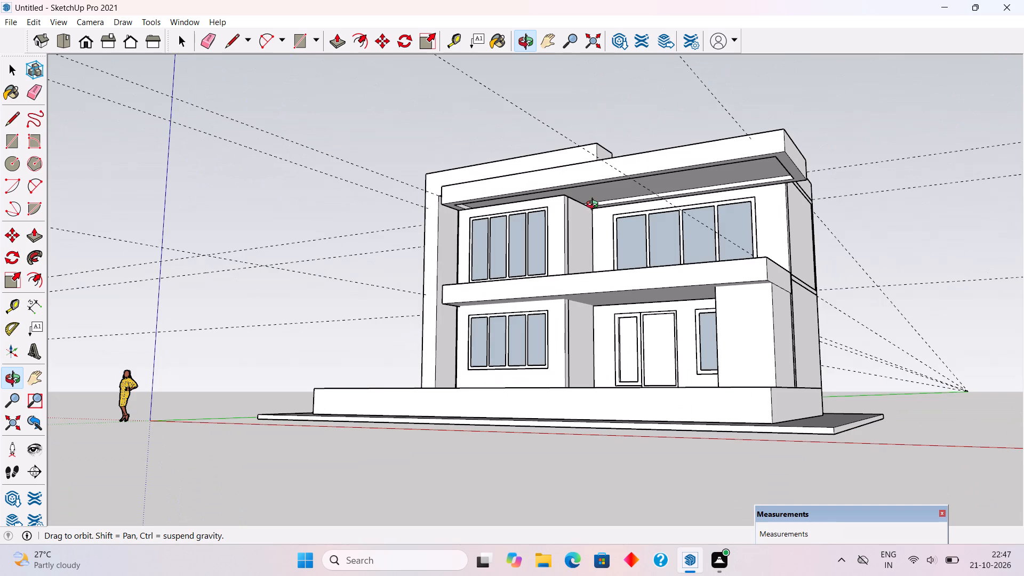
middle_click_drag(595, 206, 709, 285)
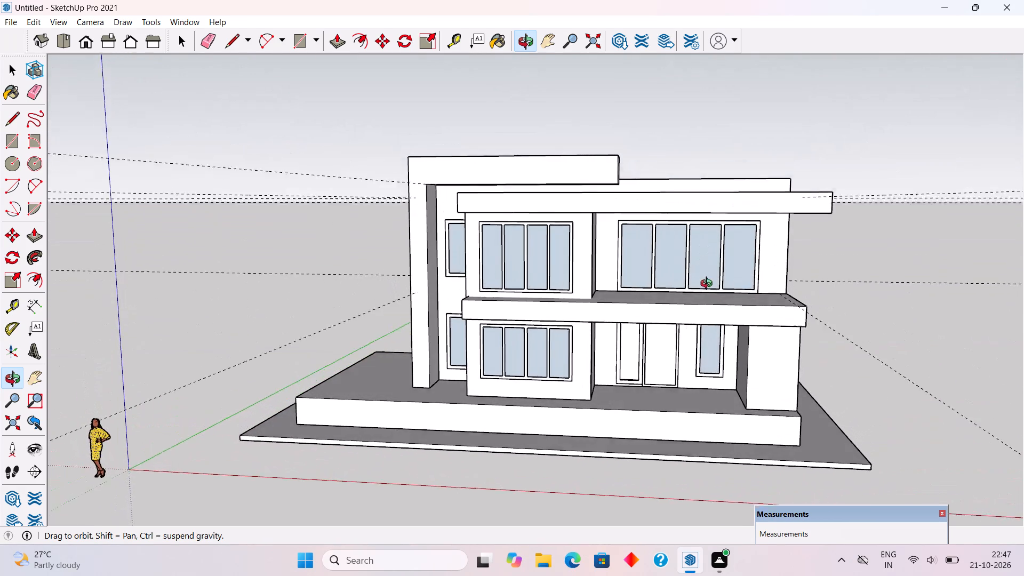
middle_click_drag(709, 285, 709, 286)
scroll(600, 219, "up", 14)
middle_click_drag(590, 190, 578, 126)
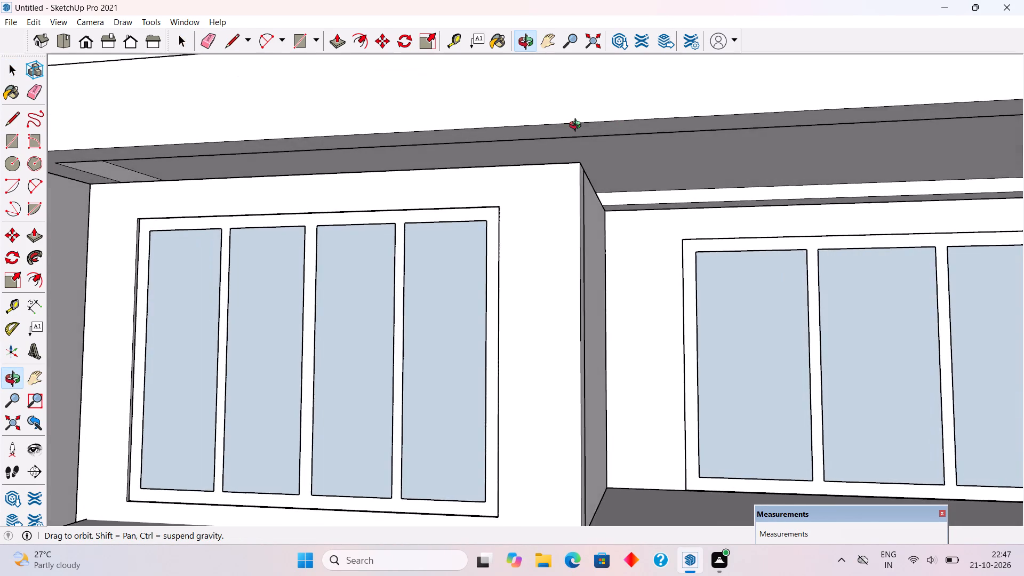
middle_click_drag(578, 126, 502, 159)
scroll(502, 159, "up", 1)
left_click(515, 139)
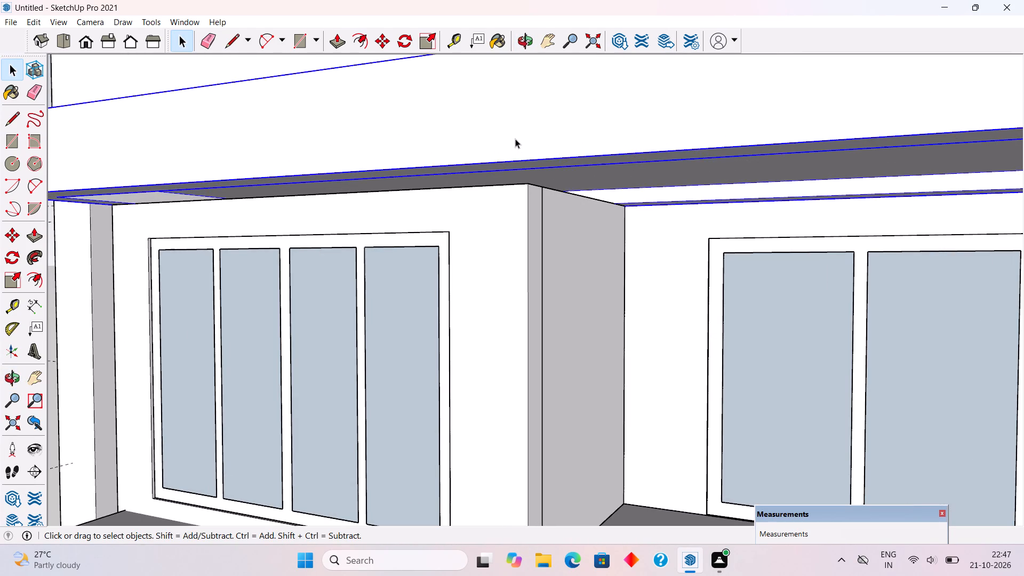
right_click(516, 138)
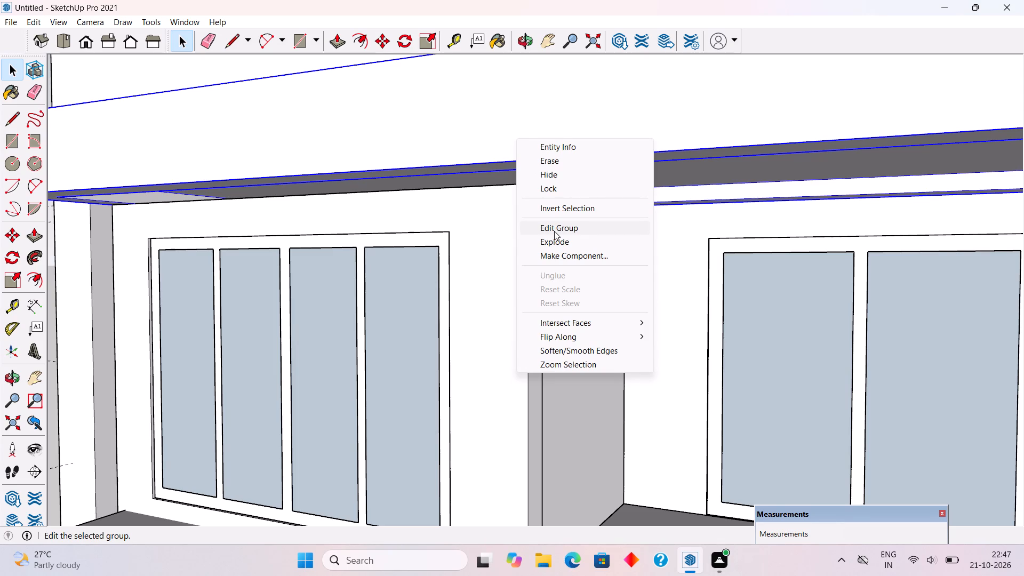
left_click(561, 176)
Raise the top of the projecting room's side wall nearest the wide four-pane window by 5".
middle_click_drag(562, 170, 546, 290)
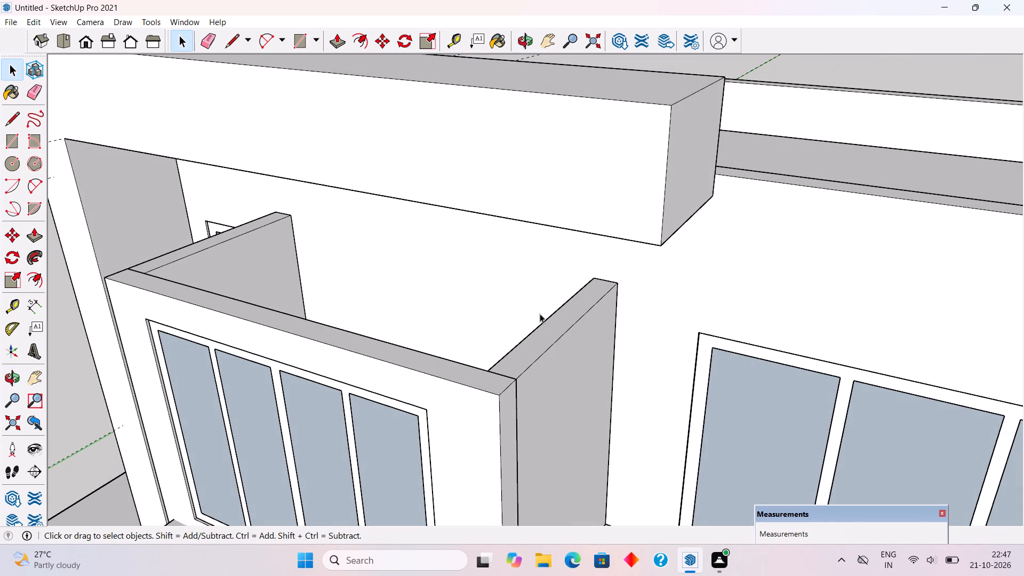
triple_click(558, 339)
key("p")
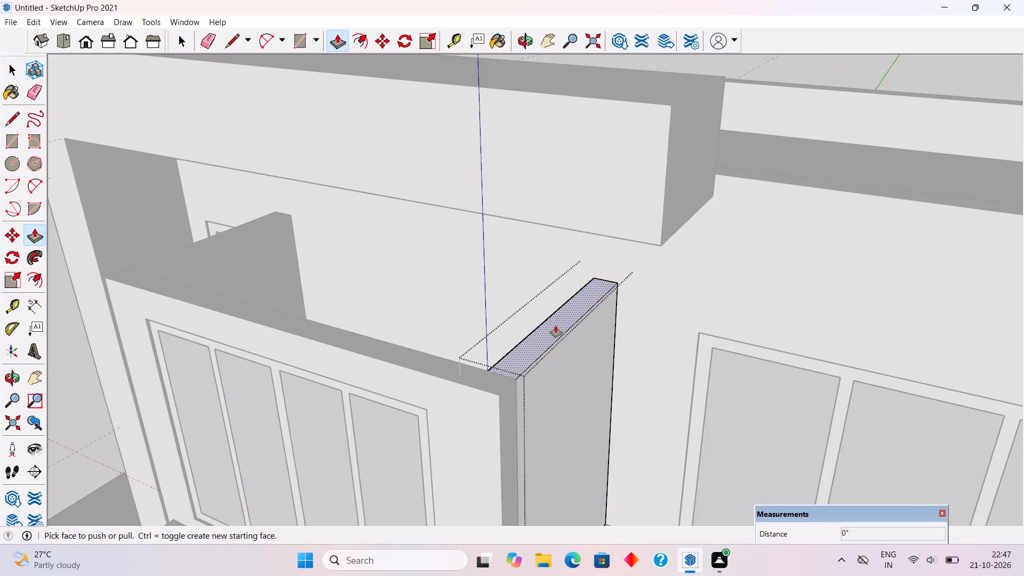
left_click(556, 326)
type("5\"")
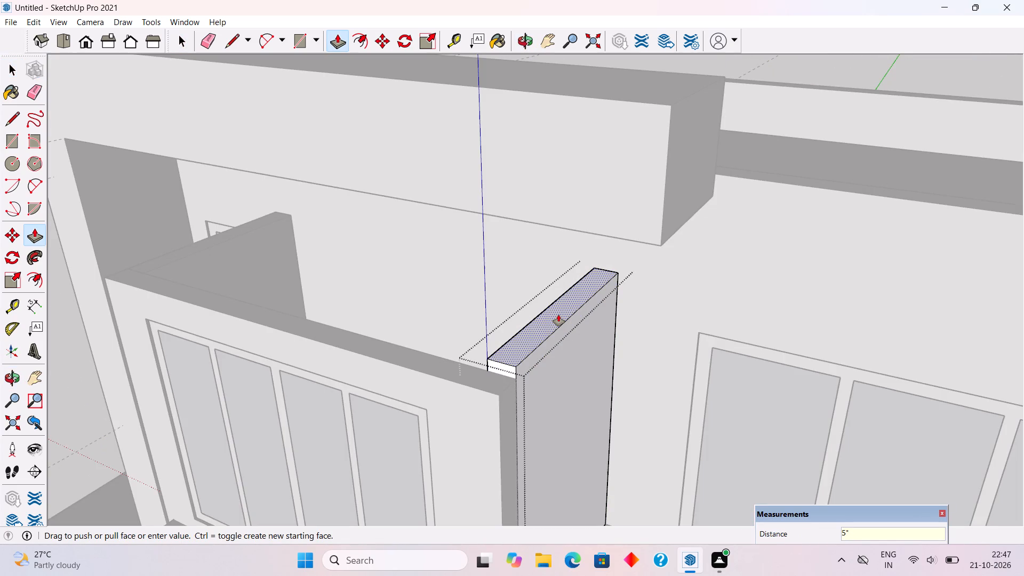
key("Return")
key("space")
Raise the top of the projecting room's opposite side wall by 5".
triple_click(258, 230)
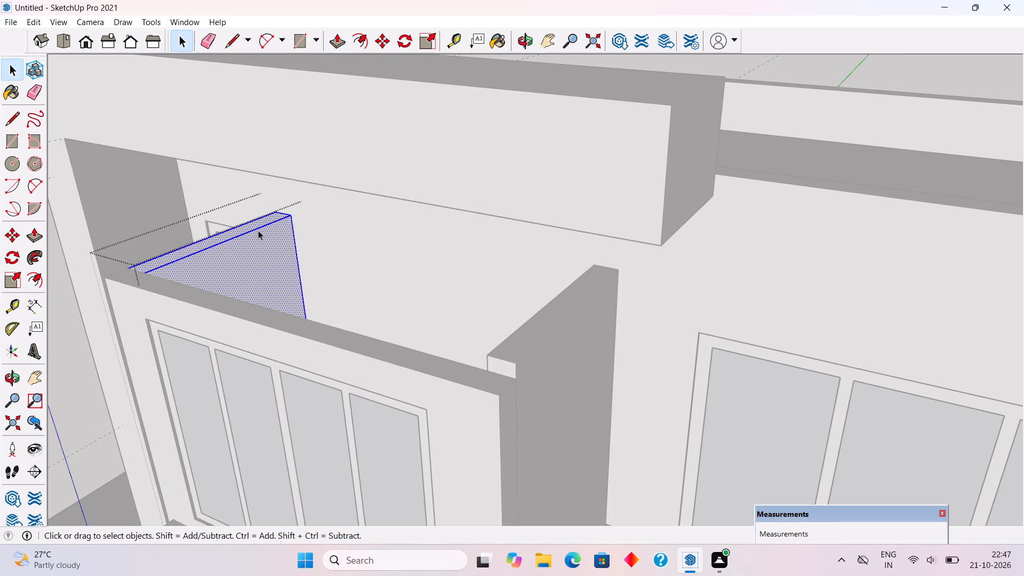
key("p")
left_click(255, 222)
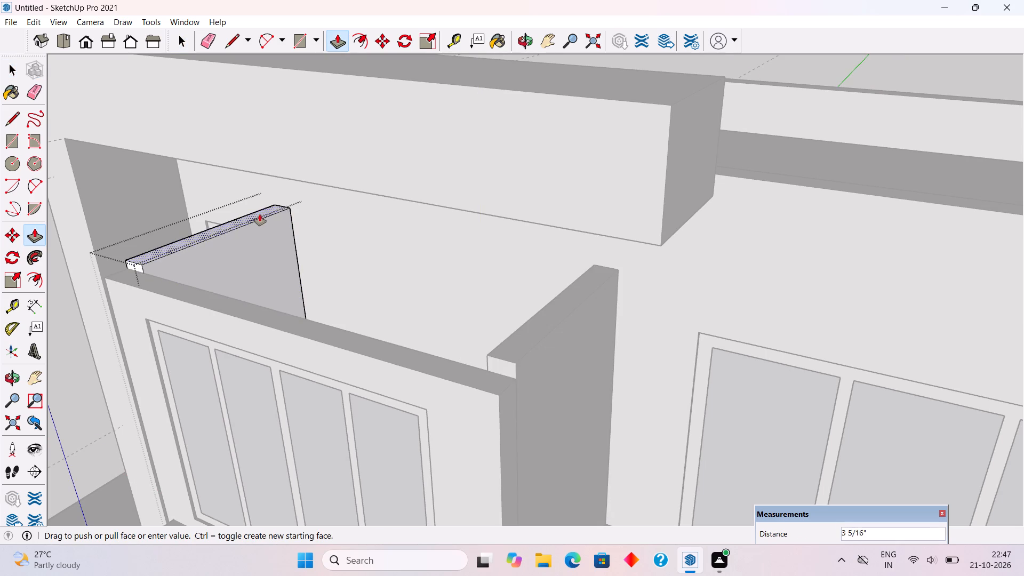
type("5\"")
key("Return")
key("space")
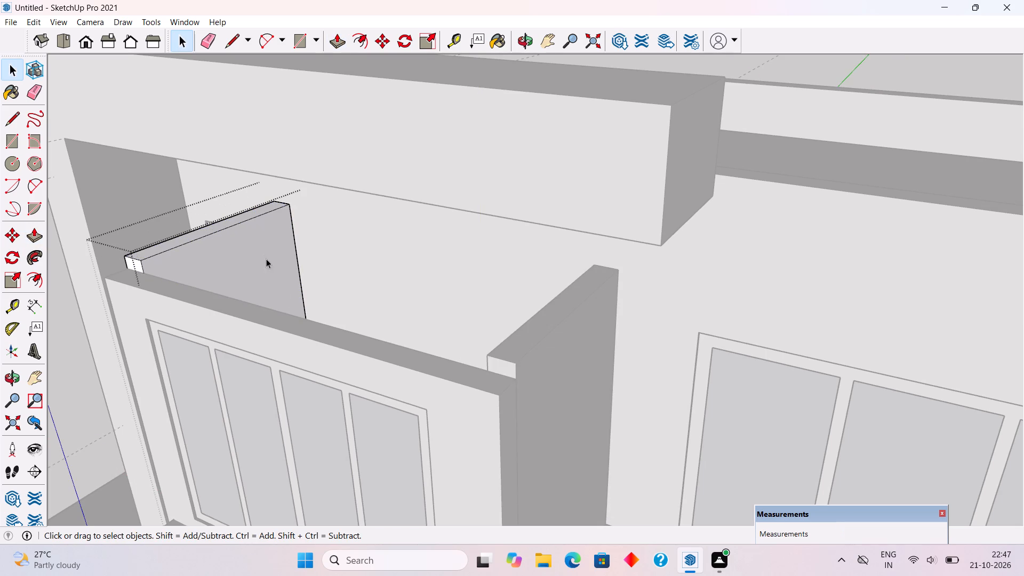
Raise the top of the projecting room's front window wall by 5".
double_click(296, 333)
left_click(296, 333)
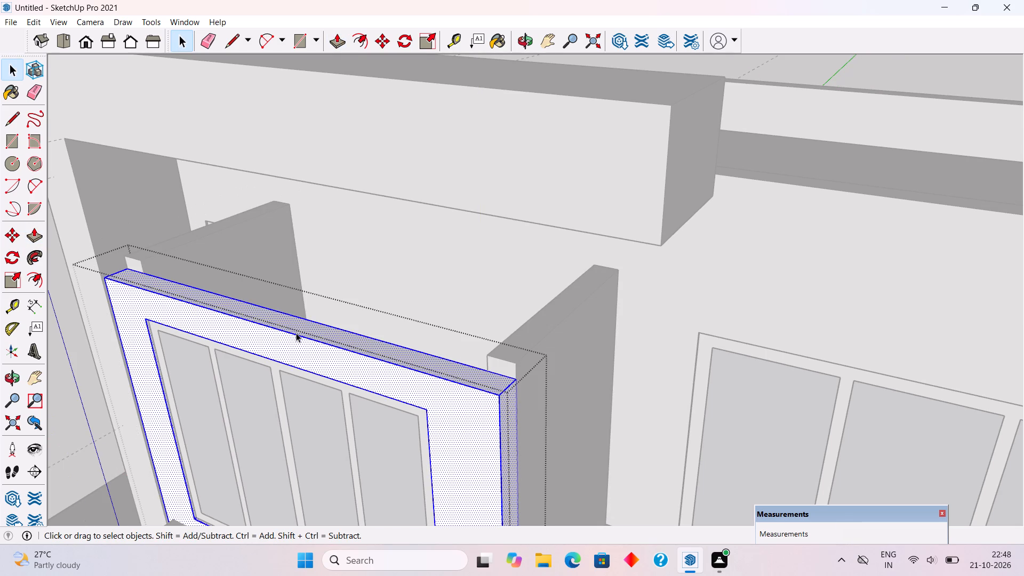
key("p")
left_click(297, 331)
type("5\"")
key("Return")
key("space")
scroll(305, 306, "down", 12)
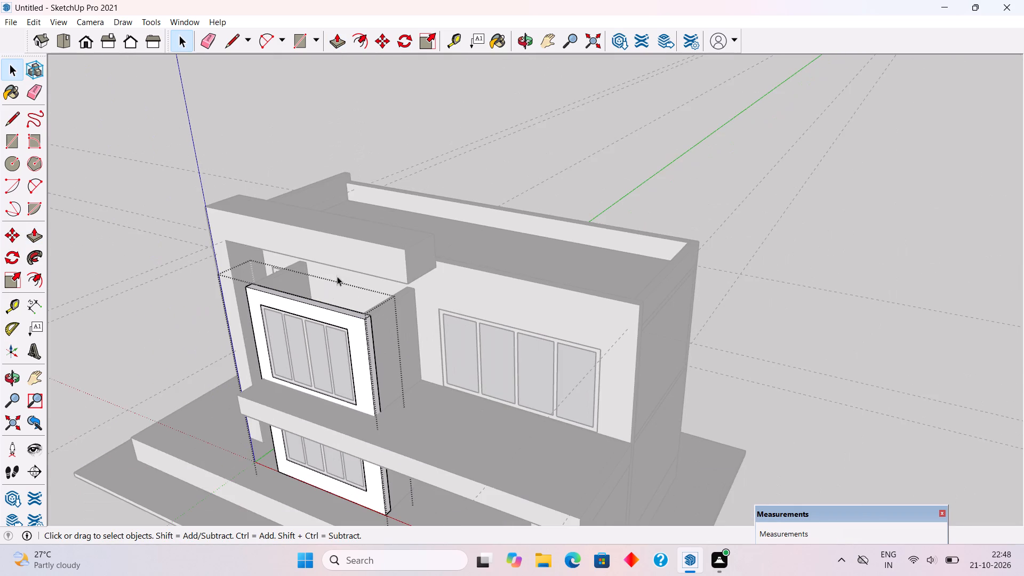
left_click(417, 122)
Offset the underside outline of the lower front slab above the entrance inward by 1'.
middle_click_drag(463, 323, 656, 236)
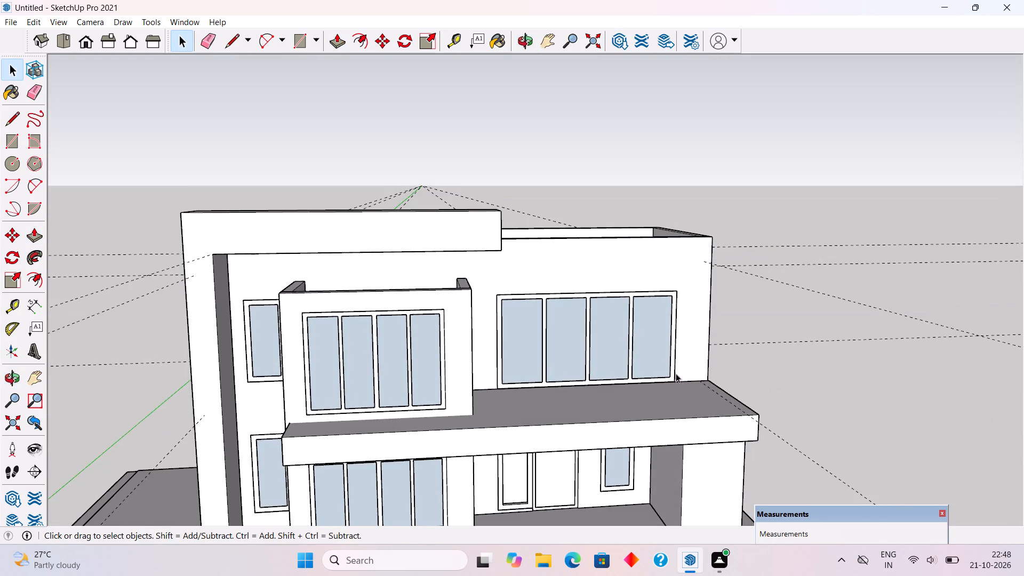
middle_click_drag(669, 391, 566, 154)
scroll(522, 297, "up", 4)
left_click(519, 317)
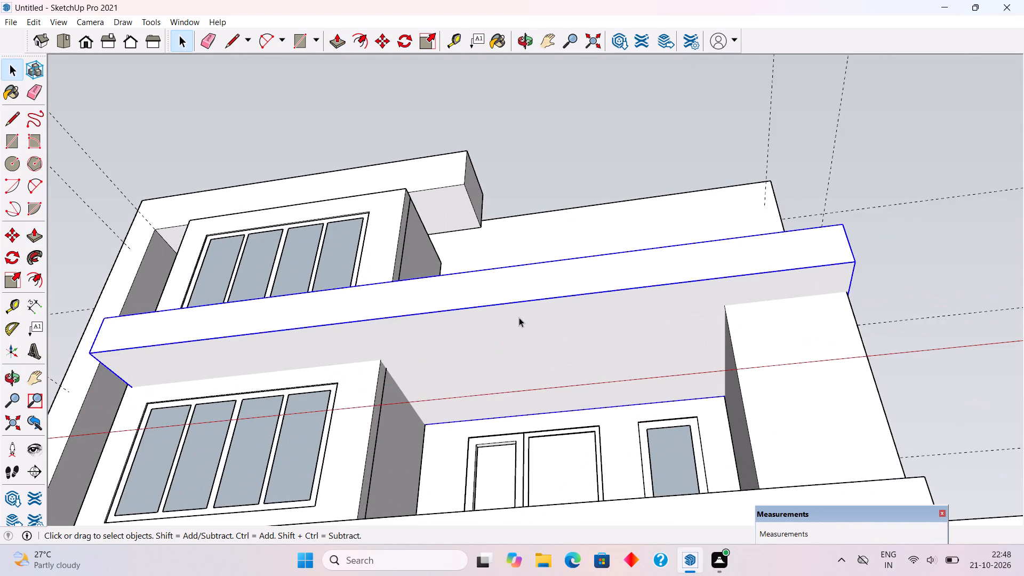
triple_click(518, 331)
key("f")
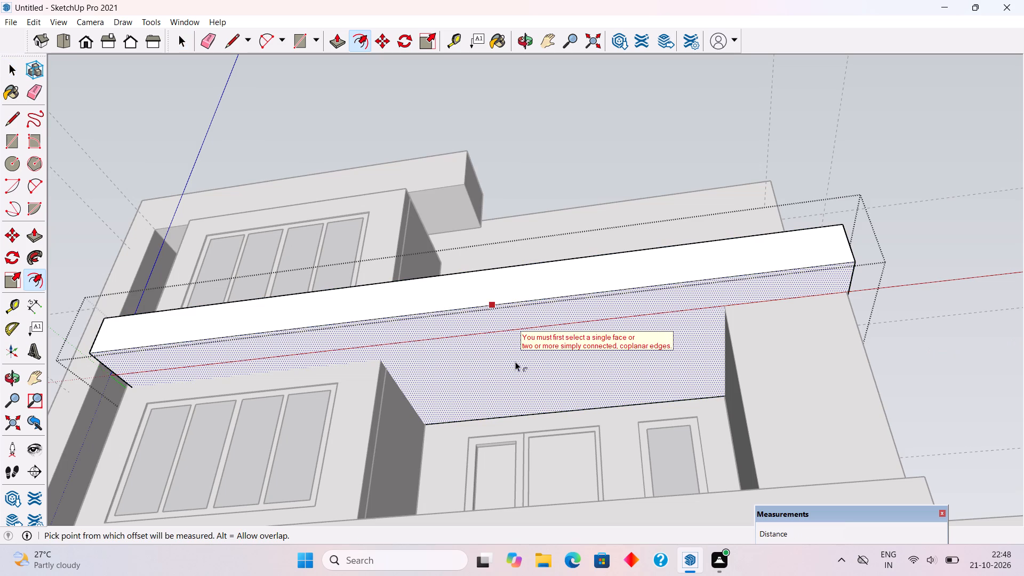
left_click(515, 362)
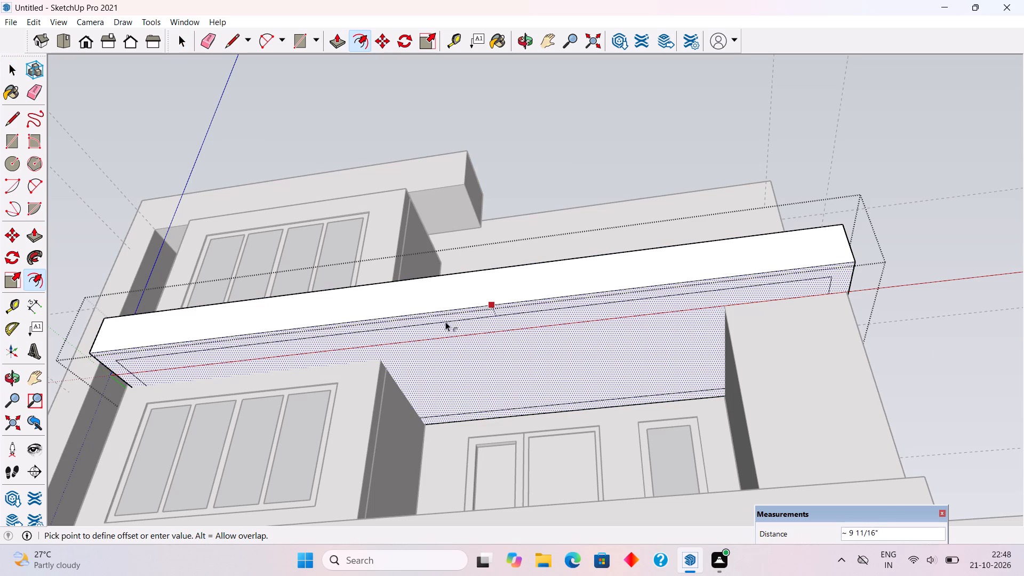
type("1'")
key("Return")
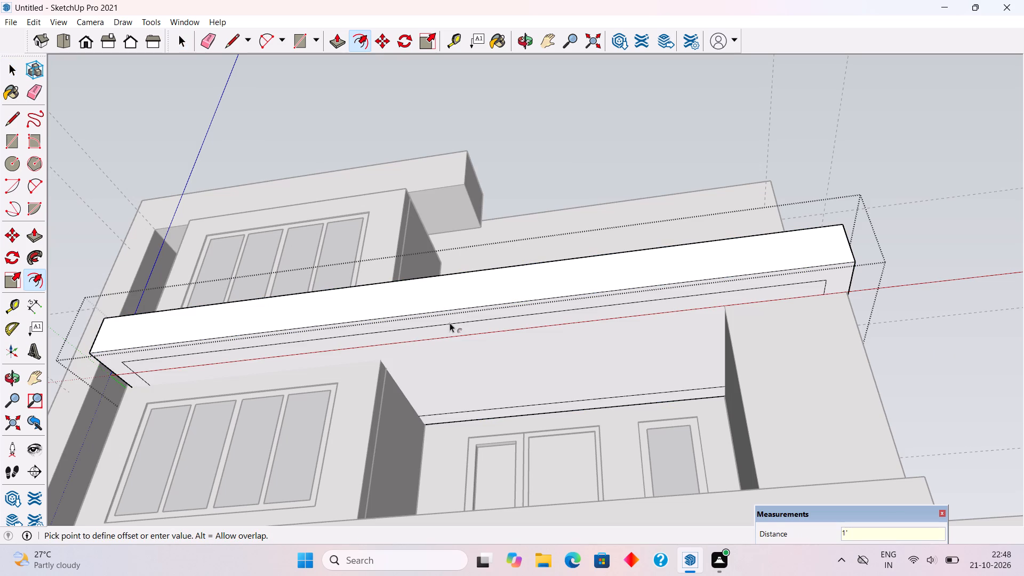
Recess the inner underside panel of the lower front slab 5" into the slab.
key("space")
left_click(484, 378)
key("p")
left_click(484, 378)
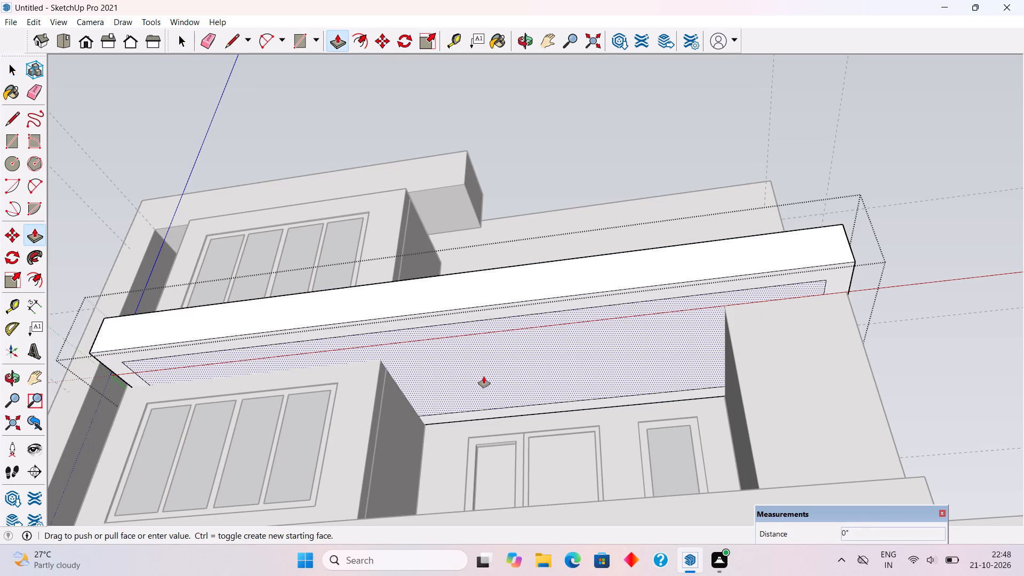
type("5\"")
key("Return")
key("space")
scroll(485, 373, "down", 4)
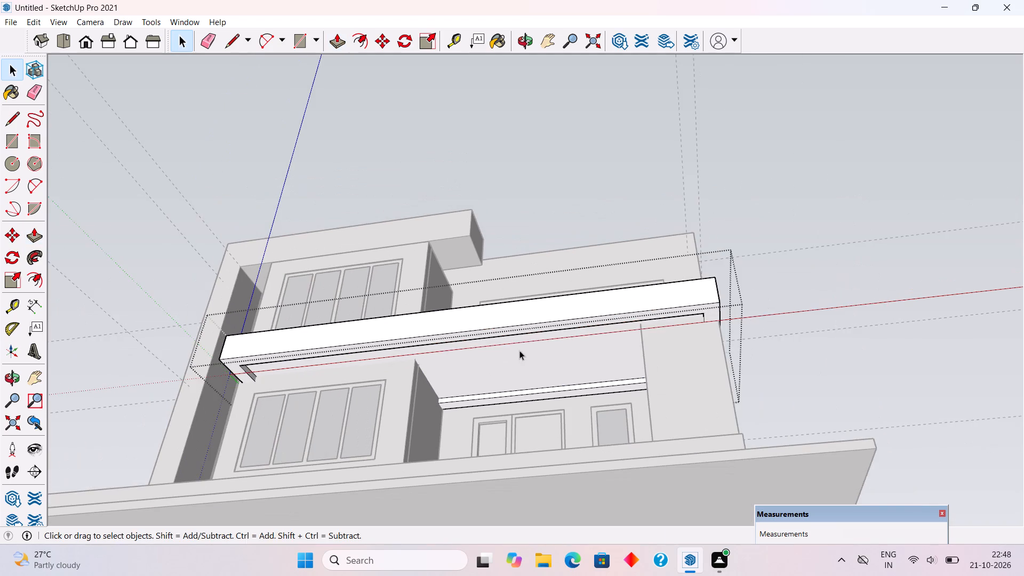
middle_click_drag(539, 368, 568, 483)
left_click(857, 330)
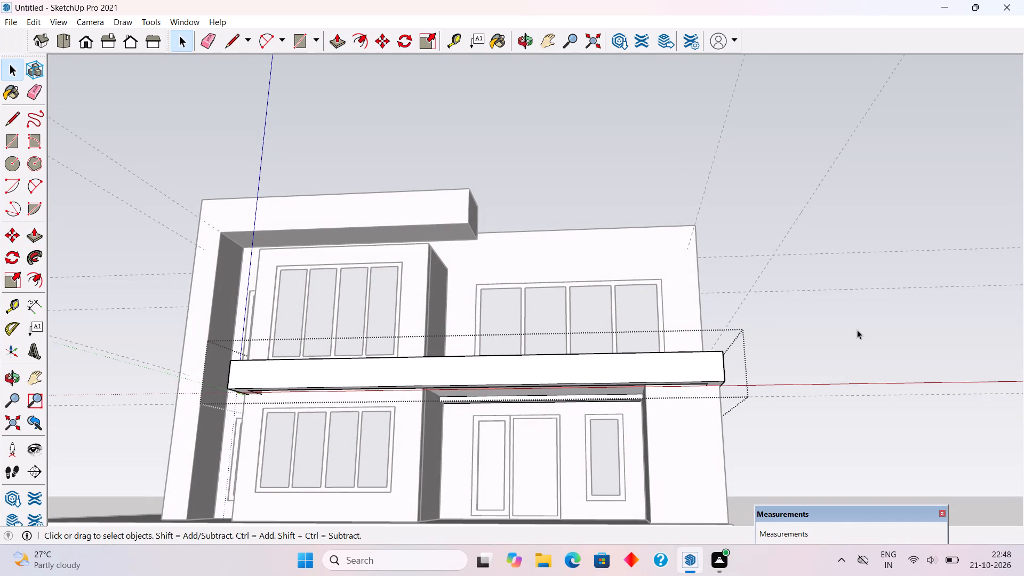
Push the underside of the facade frame's horizontal top beam up by 1'.
middle_click_drag(578, 469, 576, 515)
scroll(575, 482, "down", 1)
scroll(434, 410, "down", 2)
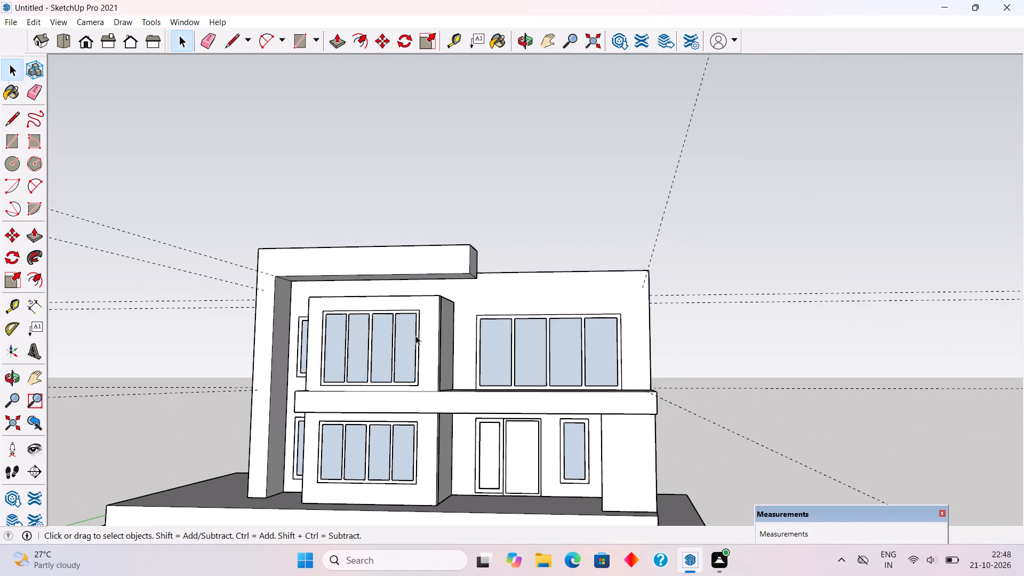
middle_click_drag(366, 299, 362, 440)
scroll(430, 314, "up", 3)
middle_click_drag(438, 292, 470, 158)
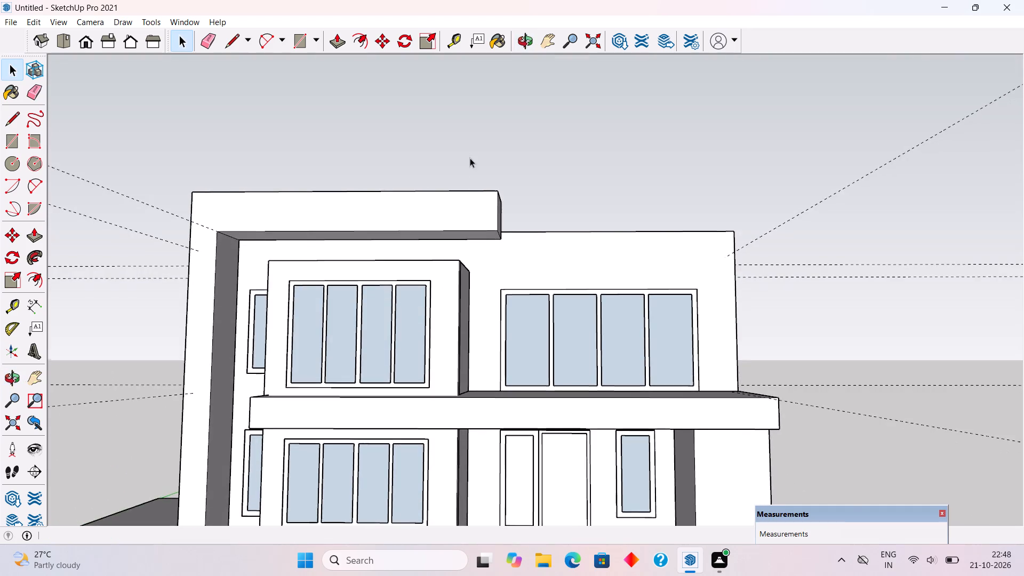
scroll(457, 219, "up", 4)
triple_click(475, 238)
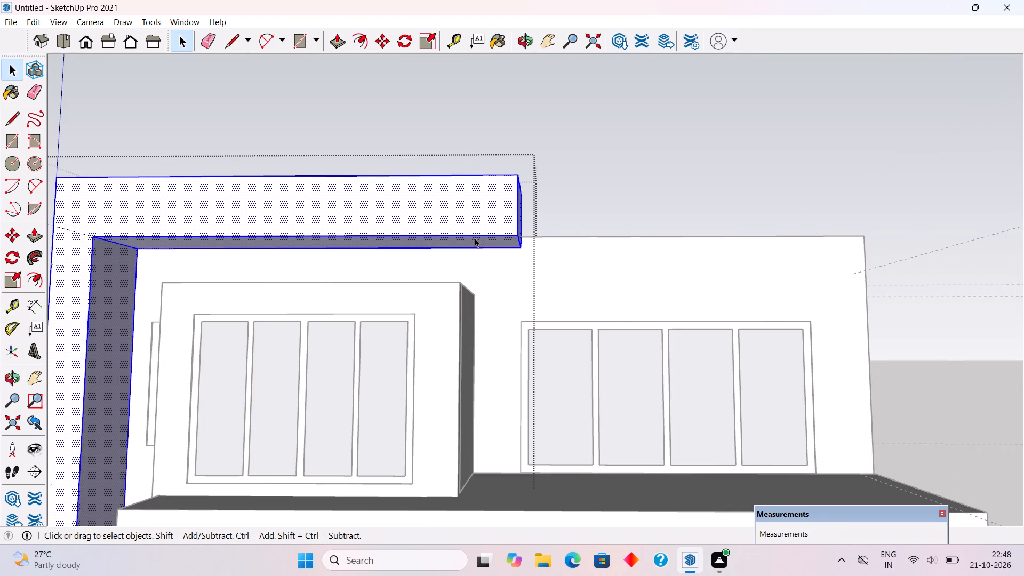
key("p")
left_click(480, 242)
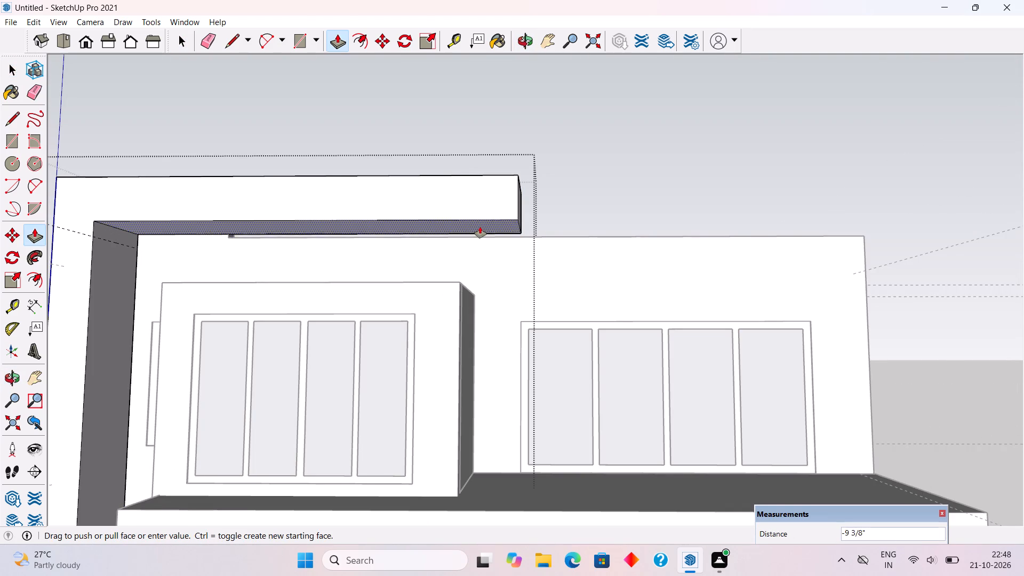
type("1'")
key("Return")
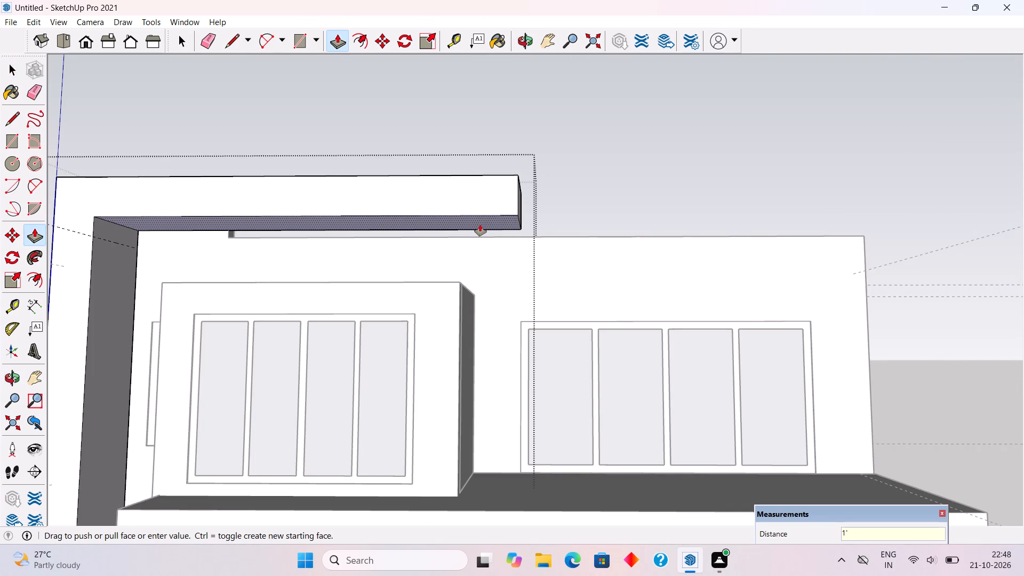
key("space")
Raise the top face of the facade frame's horizontal beam by 1'.
middle_click_drag(479, 171, 482, 374)
left_click(463, 231)
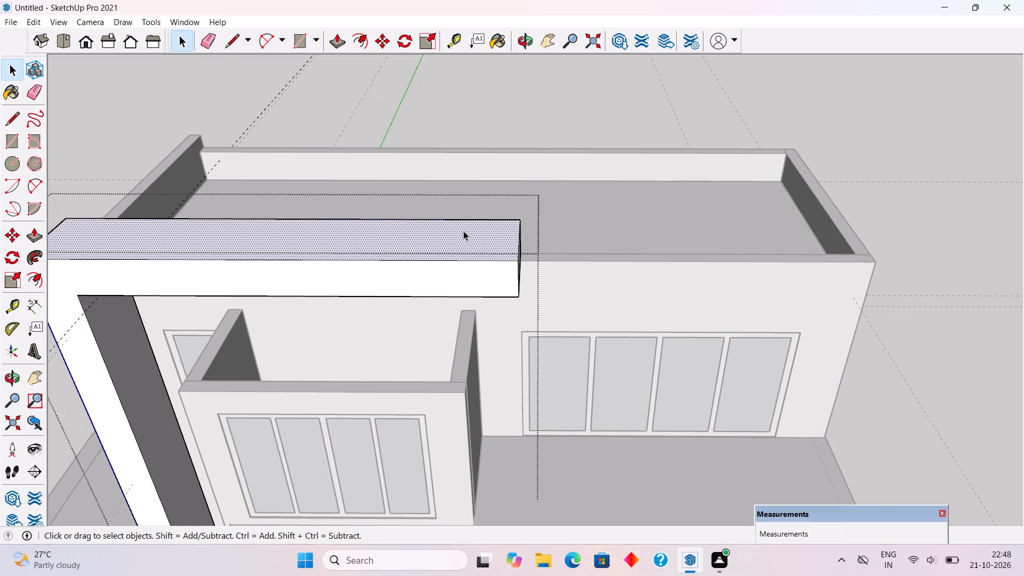
key("p")
left_click(463, 231)
type("1'")
key("Return")
key("space")
Raise the top of the upper storey's front wall flush with the underside of the frame's beam.
middle_click_drag(524, 354, 490, 181)
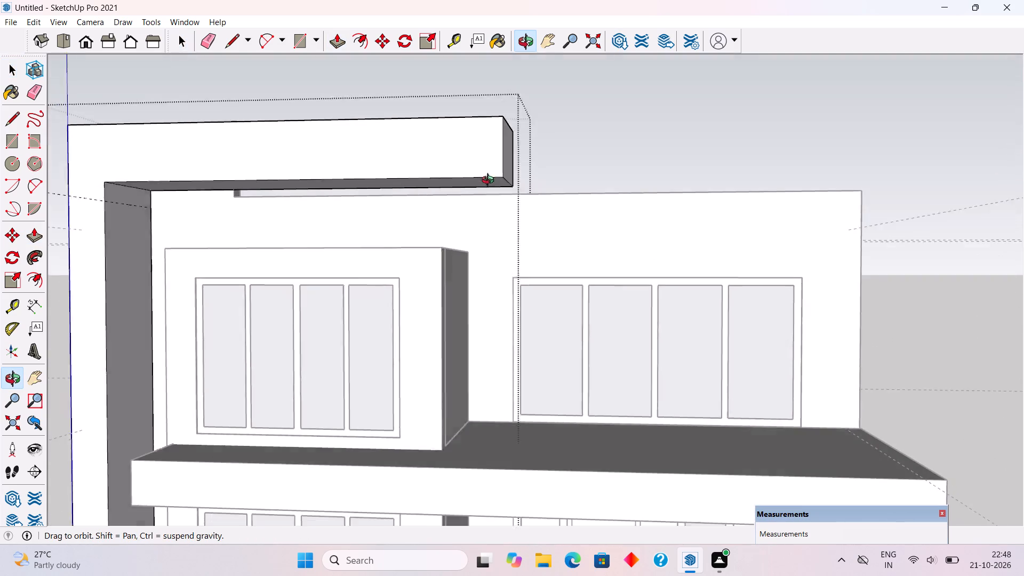
middle_click_drag(490, 181, 488, 180)
middle_click_drag(511, 188, 186, 392)
middle_click_drag(451, 263, 402, 325)
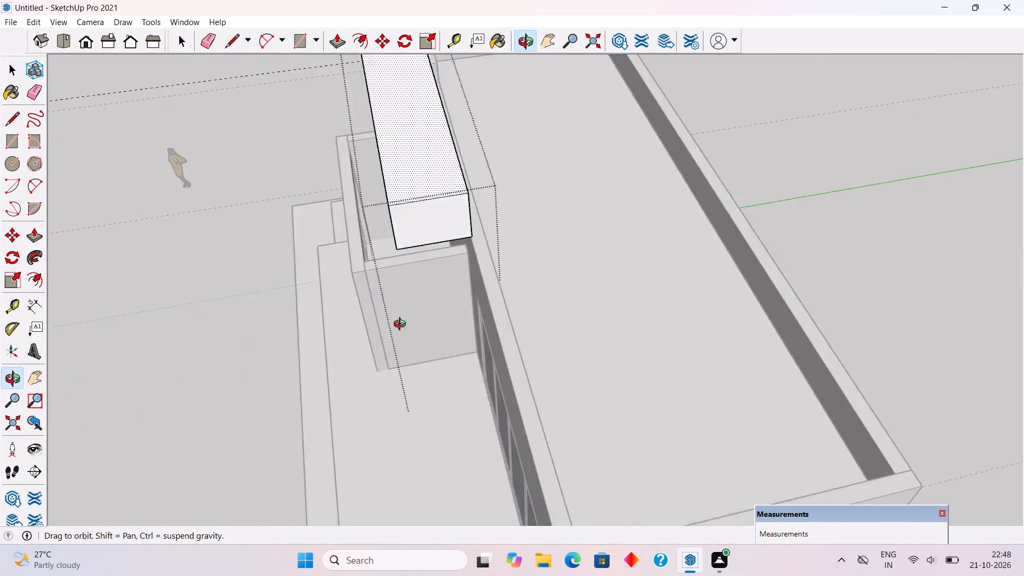
middle_click_drag(402, 325, 296, 361)
scroll(503, 273, "up", 3)
triple_click(389, 326)
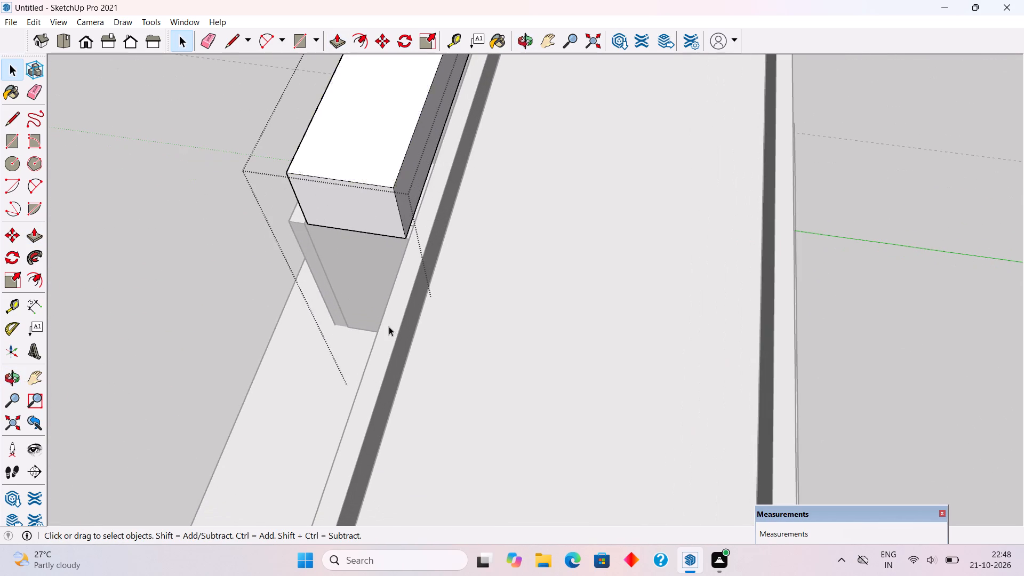
key("p")
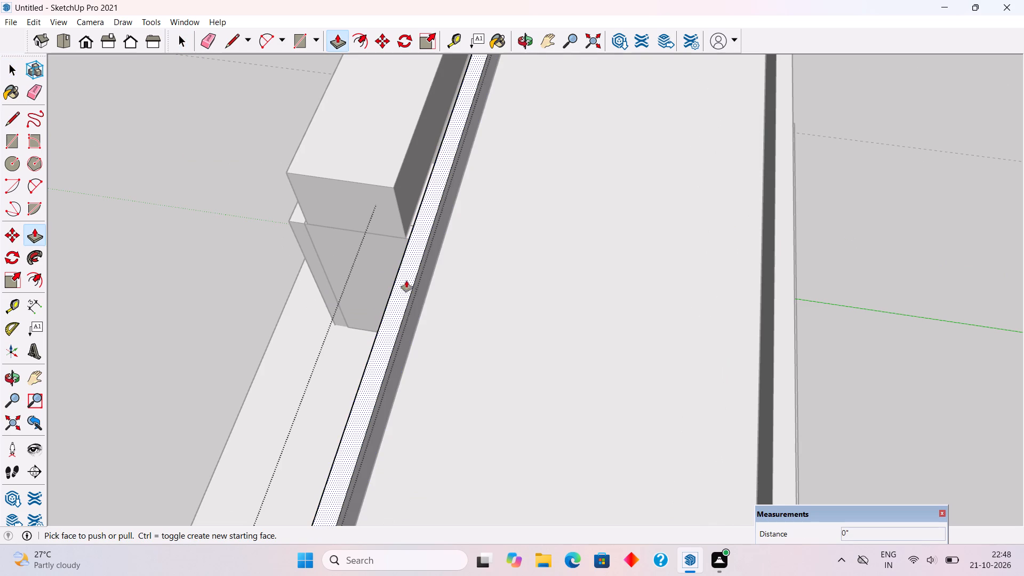
left_click(410, 253)
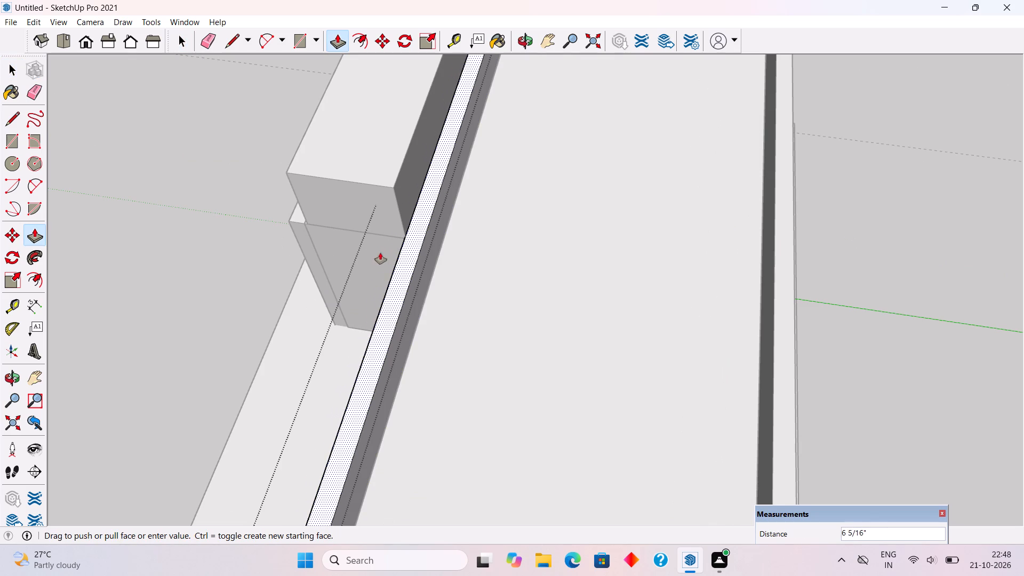
left_click(374, 234)
key("space")
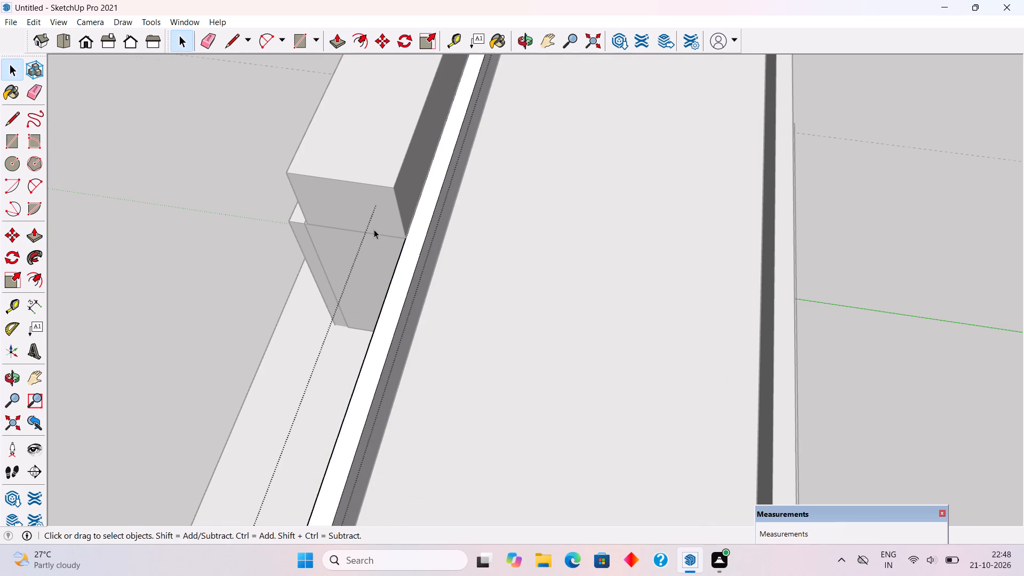
scroll(374, 229, "down", 6)
left_click(280, 199)
Unhide all hidden geometry in the model.
scroll(287, 395, "down", 5)
middle_click_drag(372, 379, 614, 261)
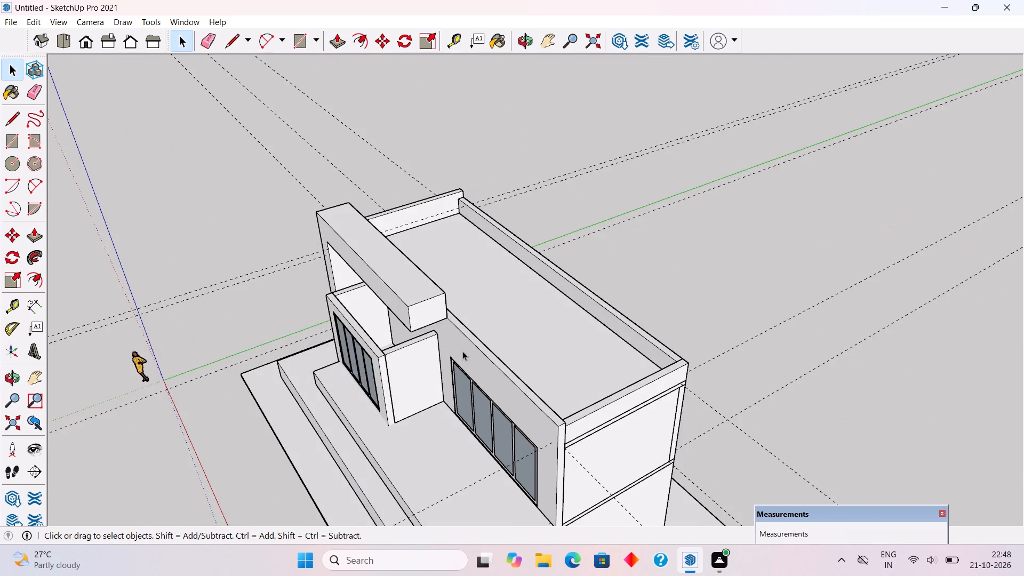
middle_click_drag(462, 346, 675, 236)
middle_click_drag(648, 343, 745, 223)
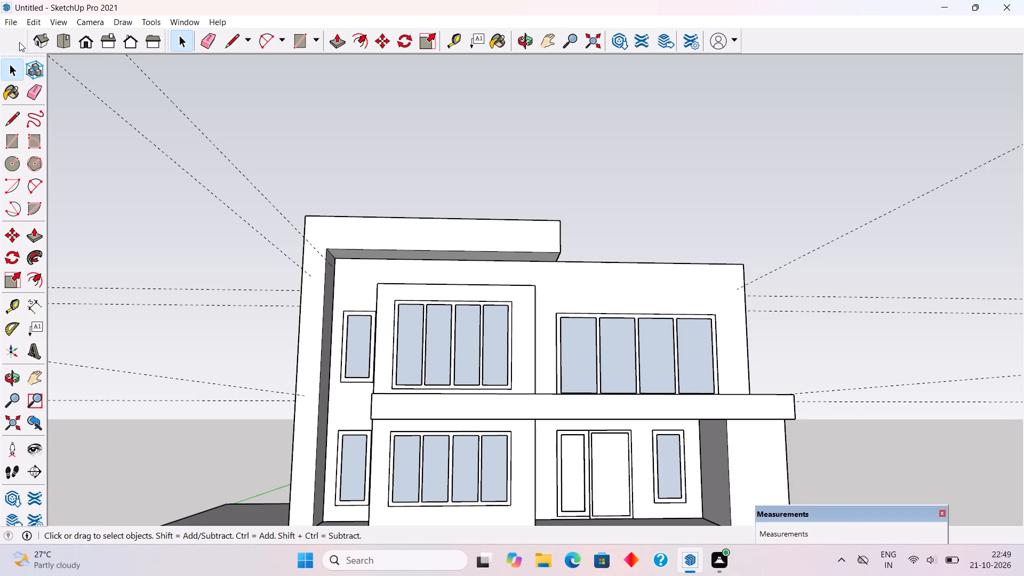
left_click(33, 20)
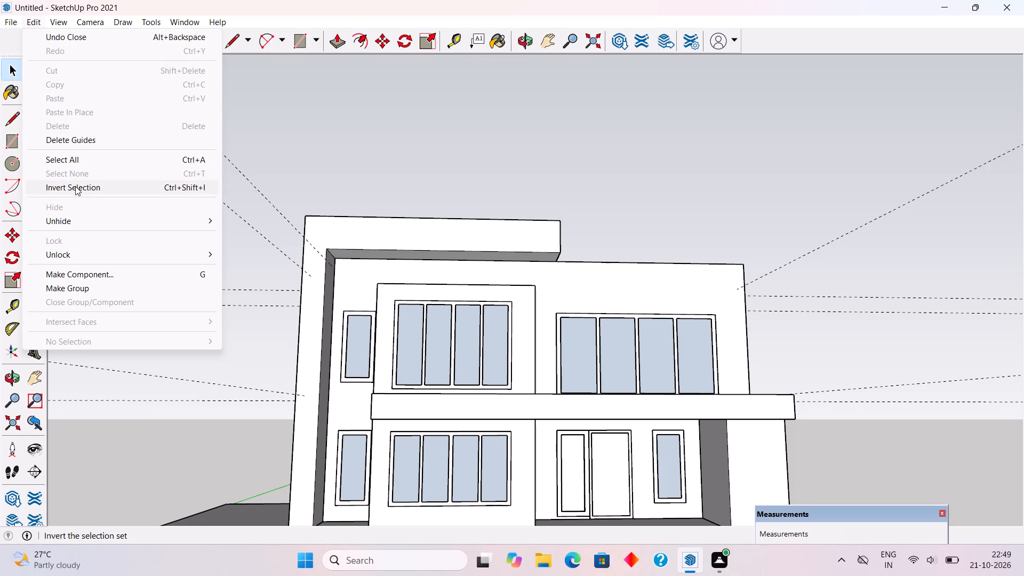
left_click(79, 217)
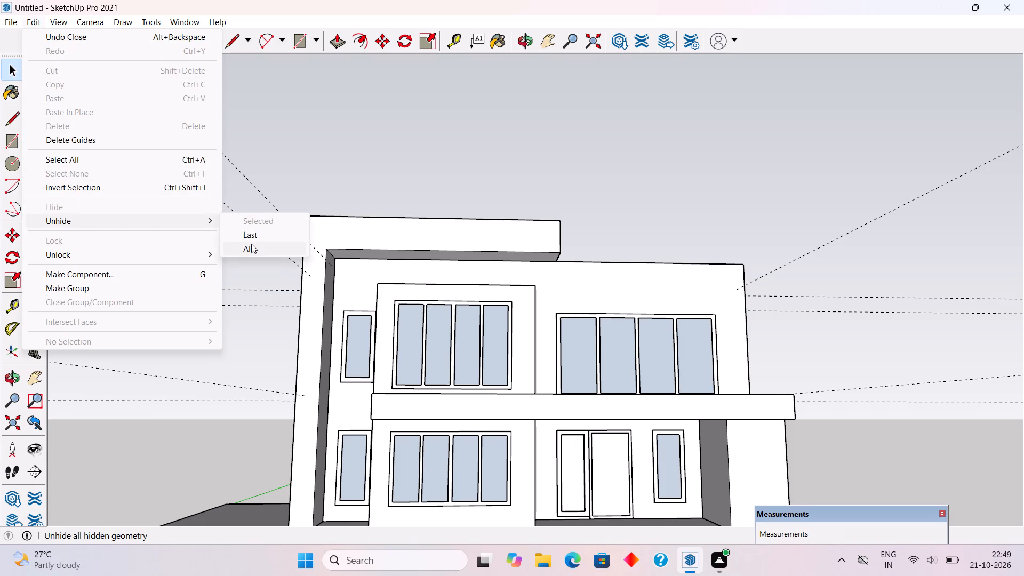
left_click(251, 244)
Push the upper front slab's end face beside the frame's vertical leg inward by 6".
middle_click_drag(480, 230, 507, 320)
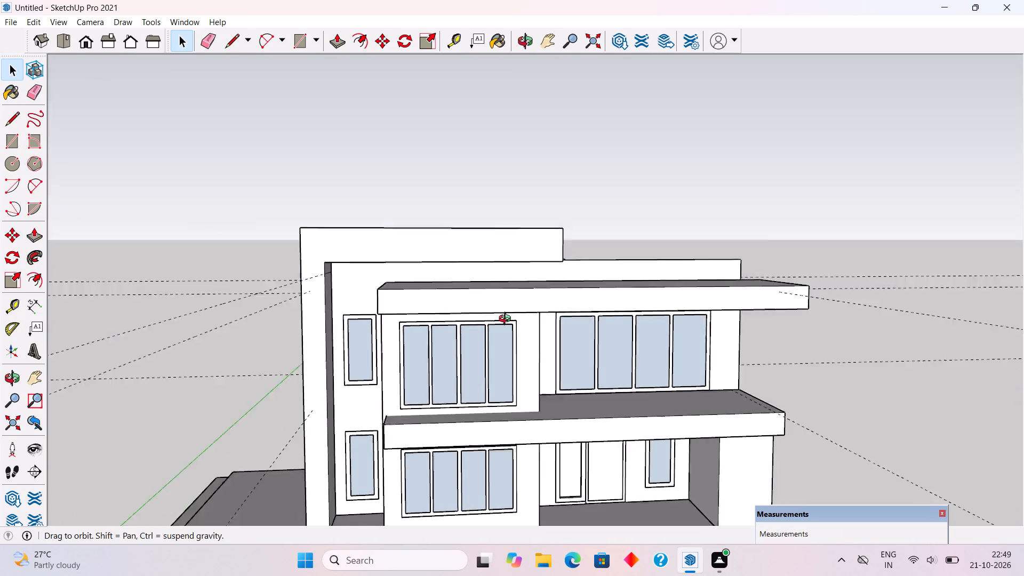
middle_click_drag(507, 320, 700, 256)
scroll(445, 291, "up", 6)
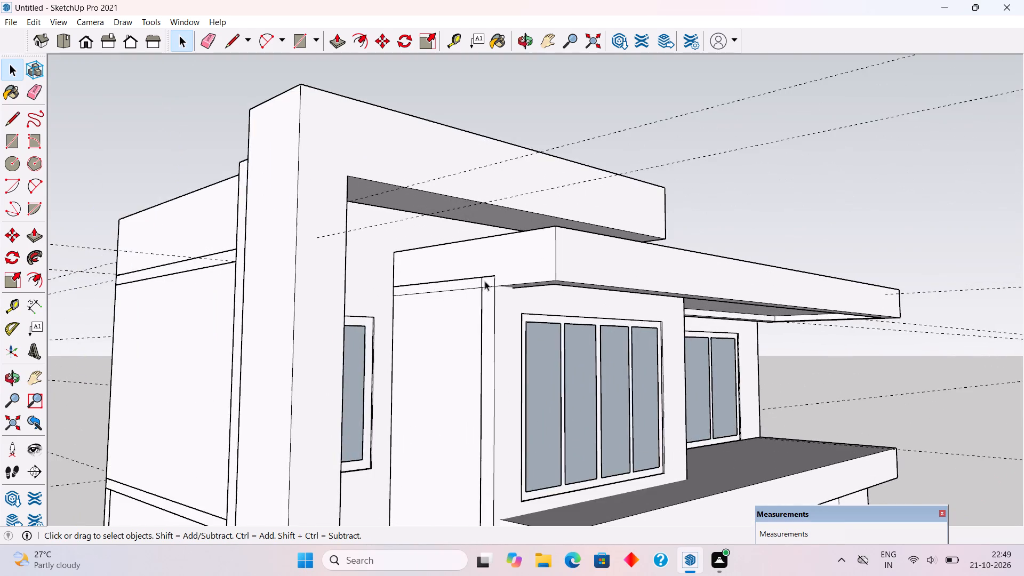
scroll(499, 273, "up", 4)
triple_click(507, 269)
key("p")
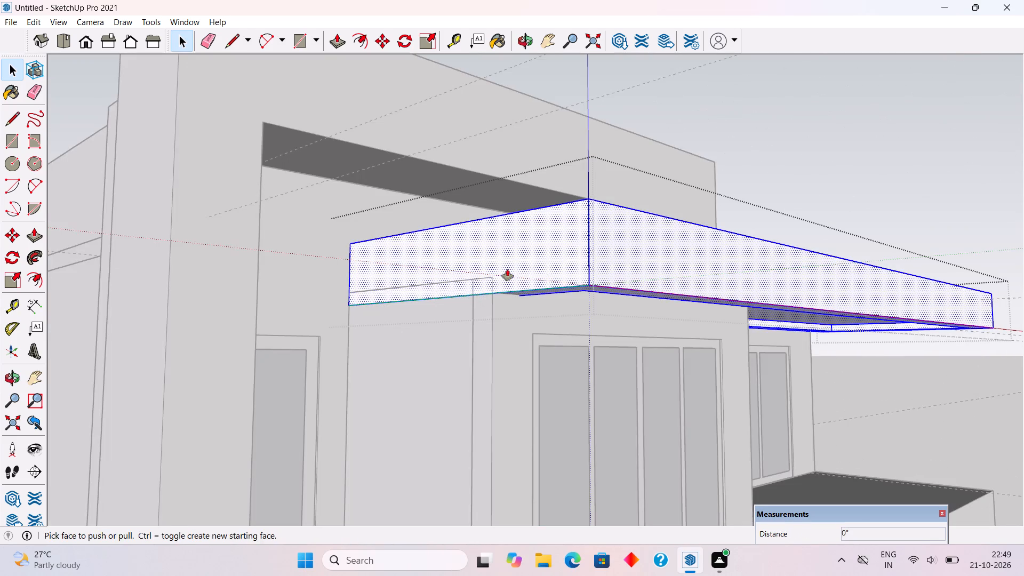
left_click(507, 269)
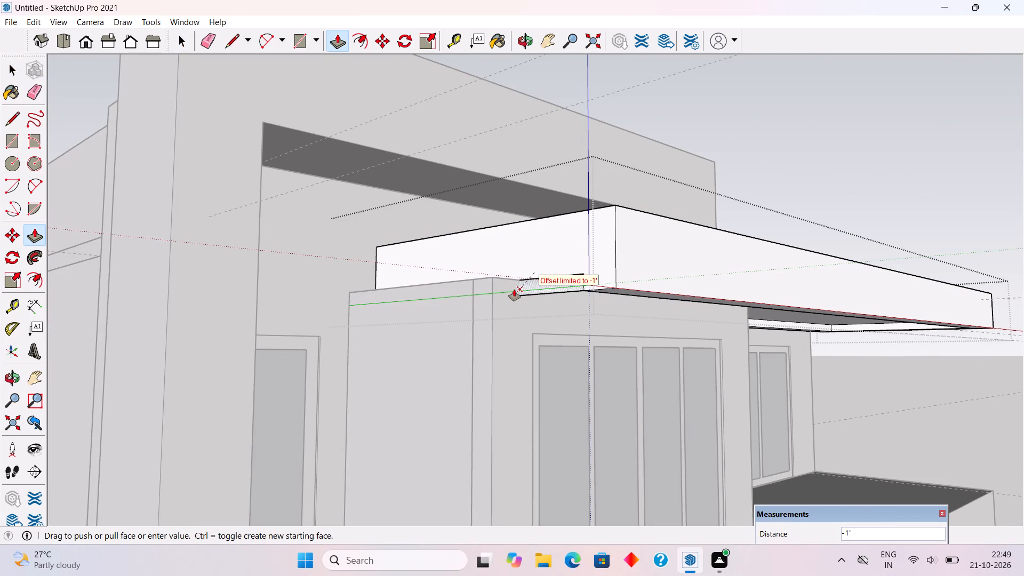
type("6\"")
key("Return")
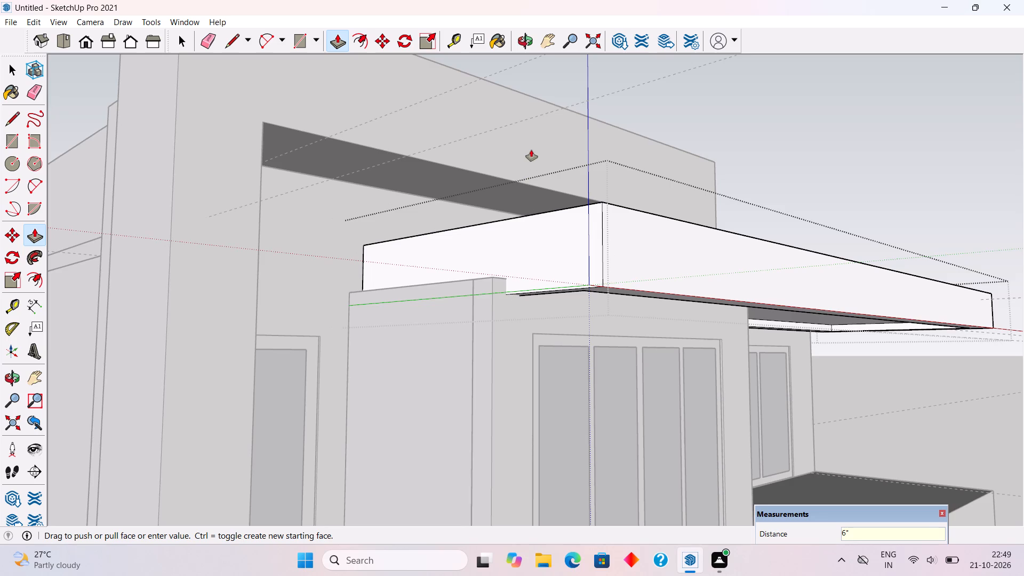
scroll(540, 147, "down", 6)
key("space")
left_click(742, 136)
Push or pull the lower front slab's end face beside the frame's vertical leg to align with the upper slab's end.
scroll(739, 136, "down", 7)
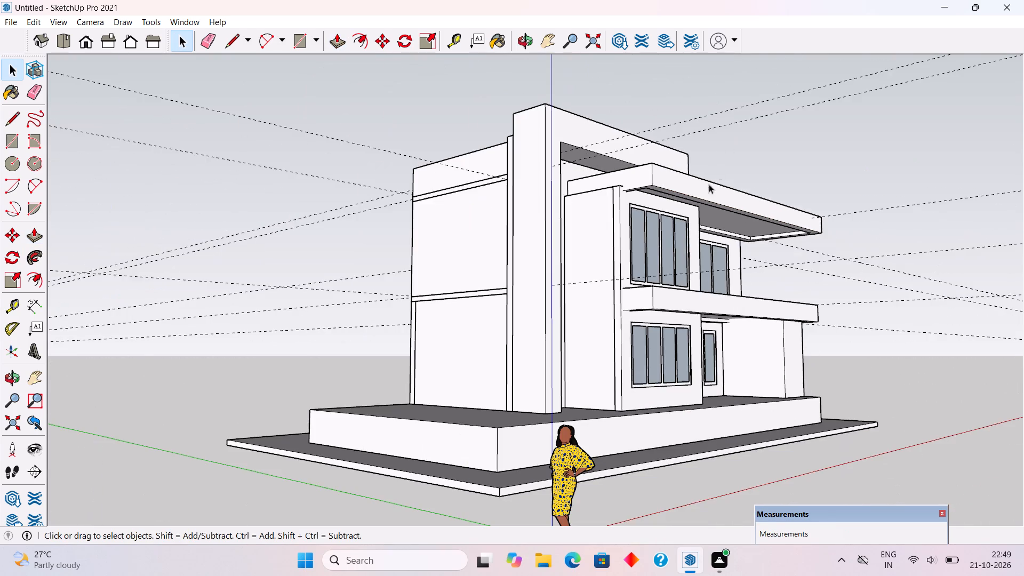
scroll(646, 346, "up", 5)
triple_click(642, 276)
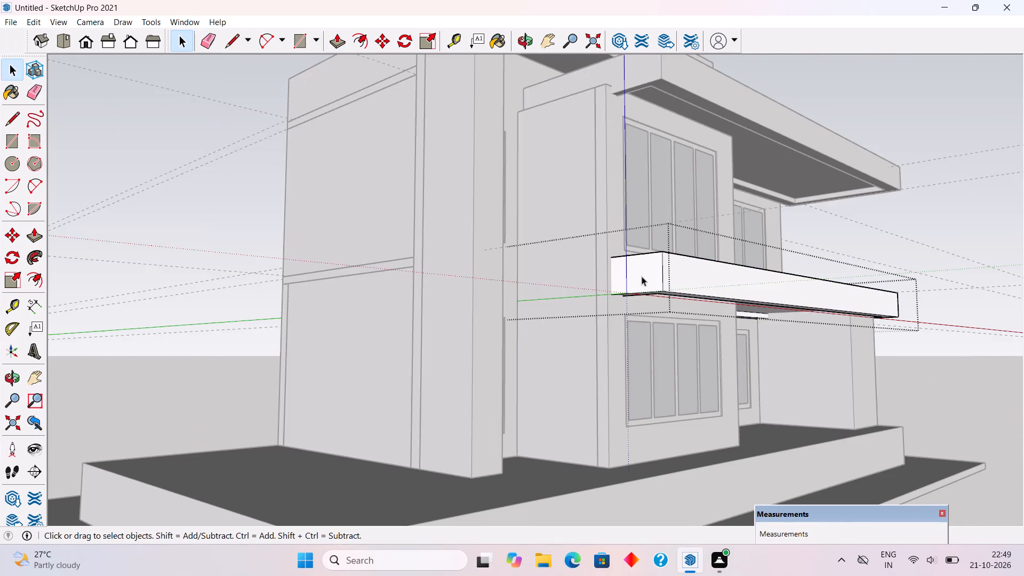
middle_click_drag(642, 276, 446, 312)
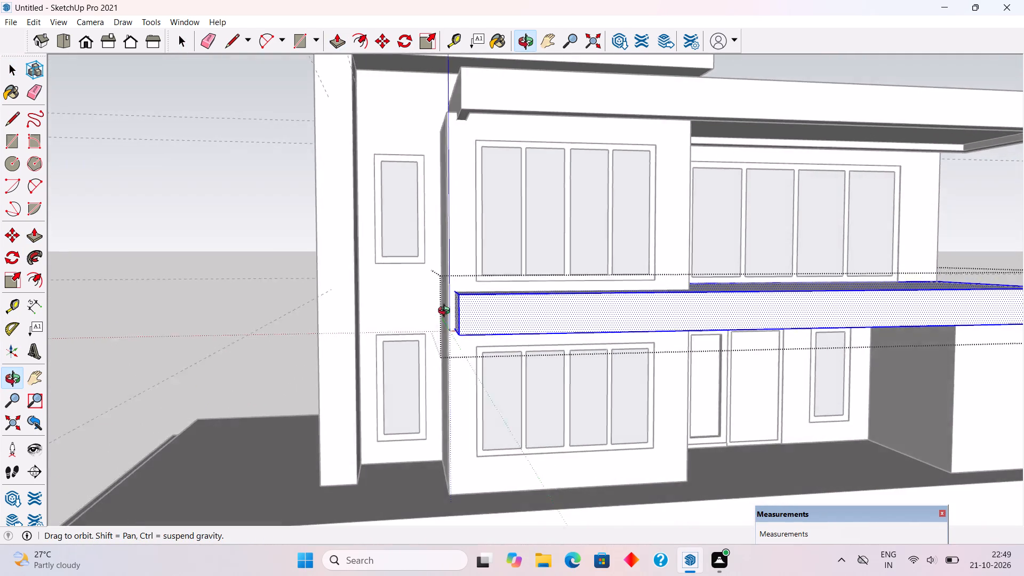
middle_click_drag(446, 312, 461, 195)
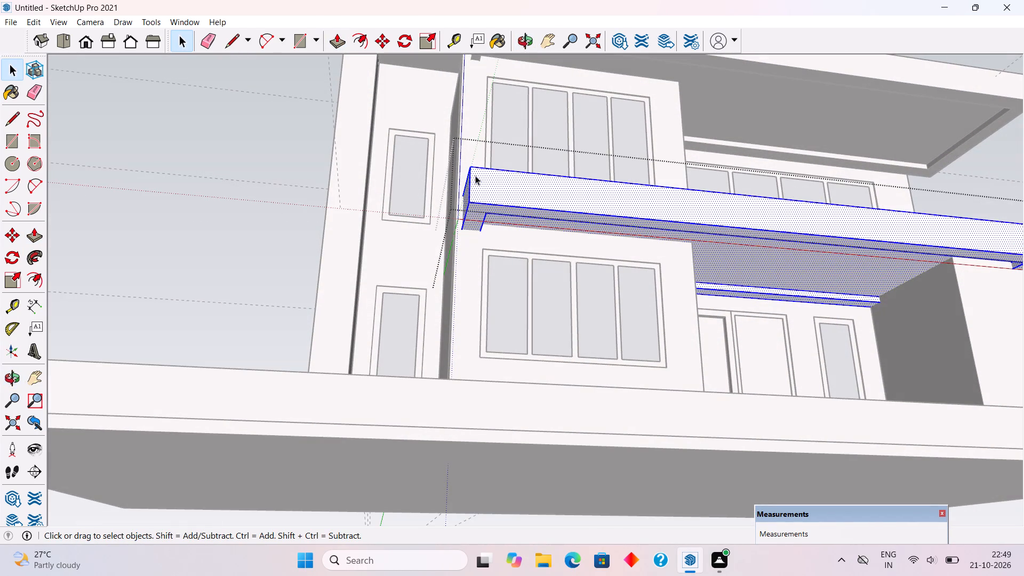
middle_click_drag(482, 185, 409, 252)
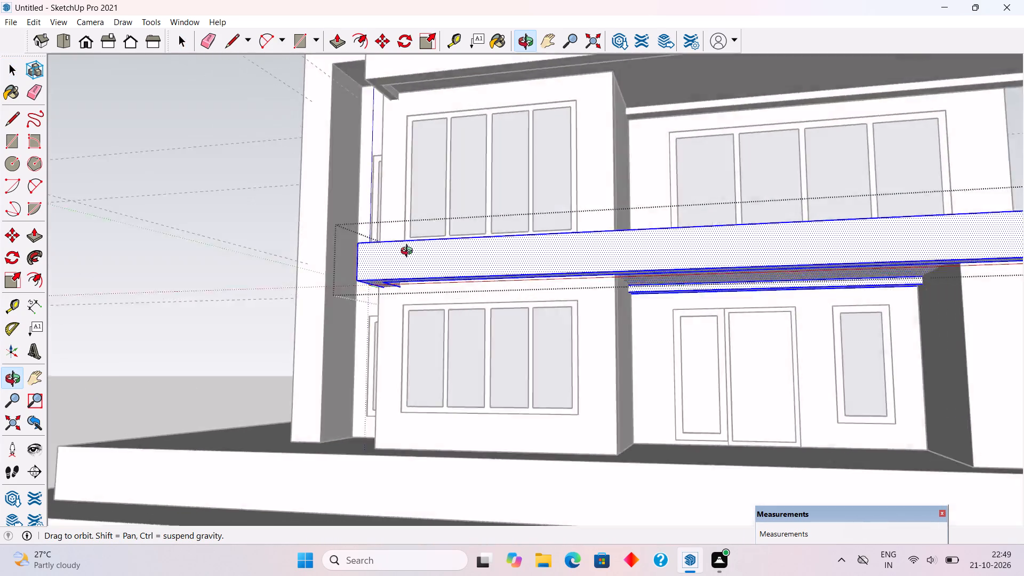
middle_click_drag(409, 252, 496, 310)
key("p")
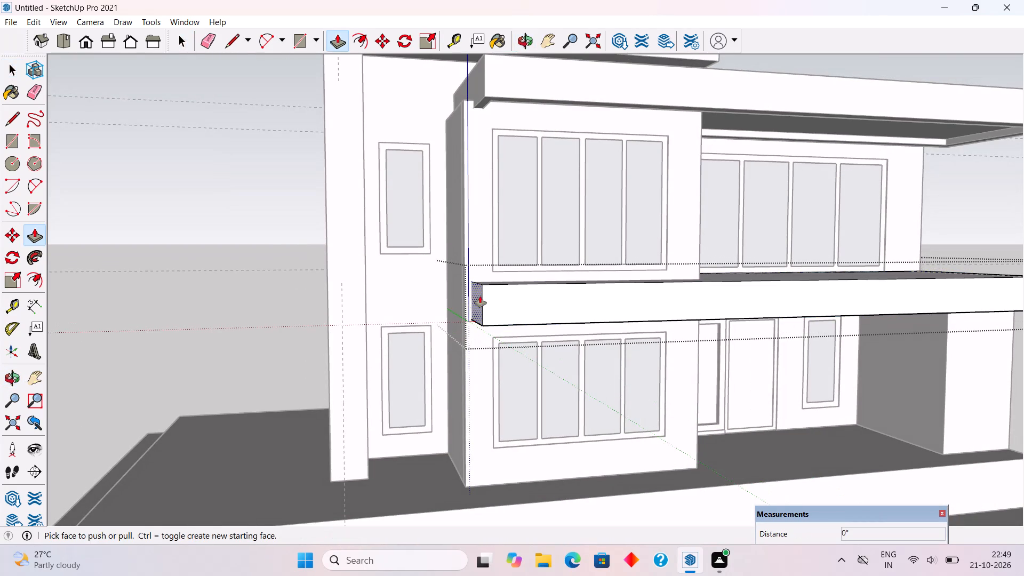
left_click(480, 296)
left_click_drag(463, 110, 476, 72)
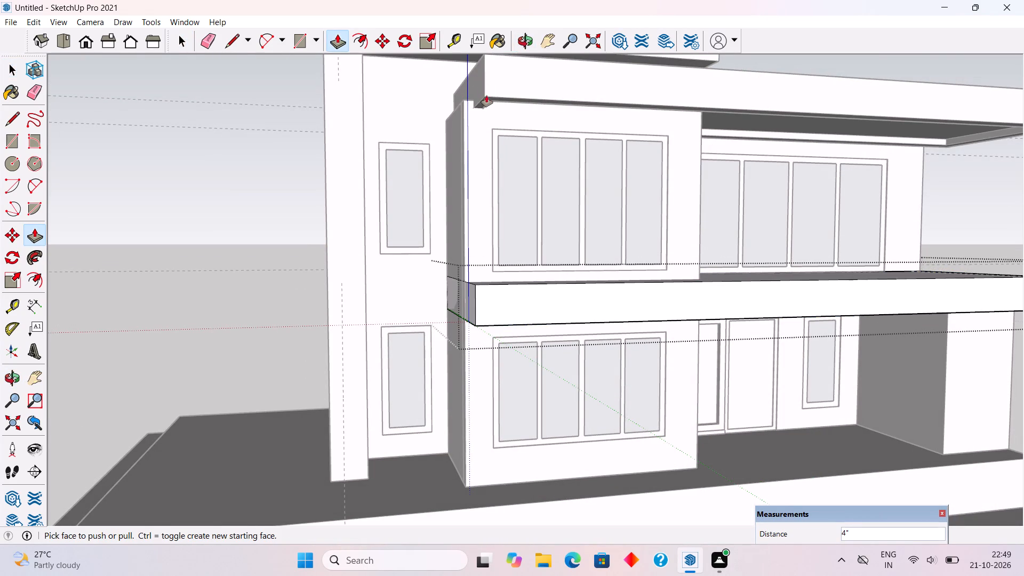
left_click(473, 302)
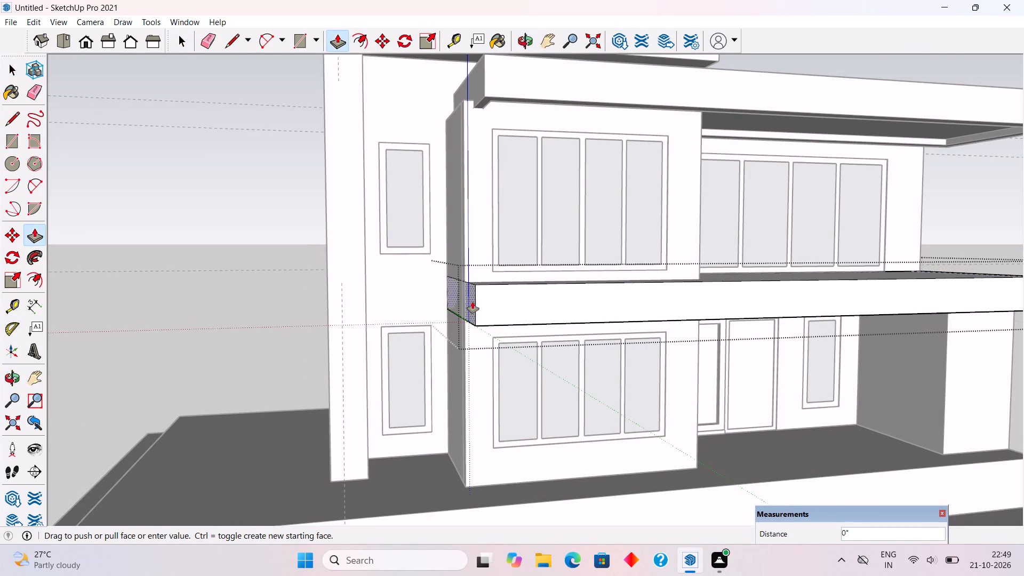
left_click(485, 95)
key("space")
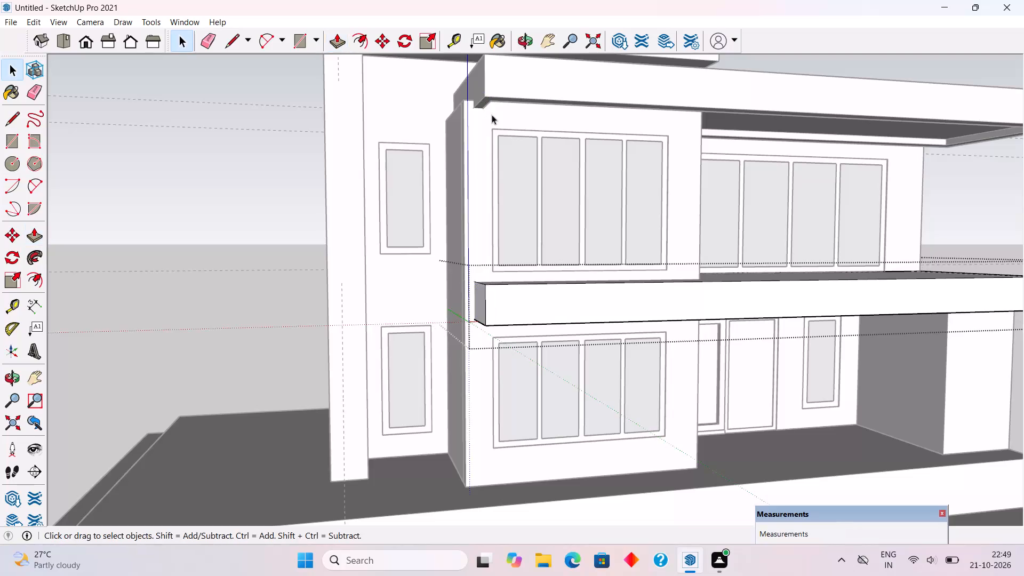
Push the end face of the upper front slab's underside recess, beside the frame's vertical leg, inward by 3".
scroll(527, 216, "down", 3)
middle_click_drag(537, 246, 468, 89)
scroll(503, 287, "up", 6)
middle_click_drag(505, 157, 332, 137)
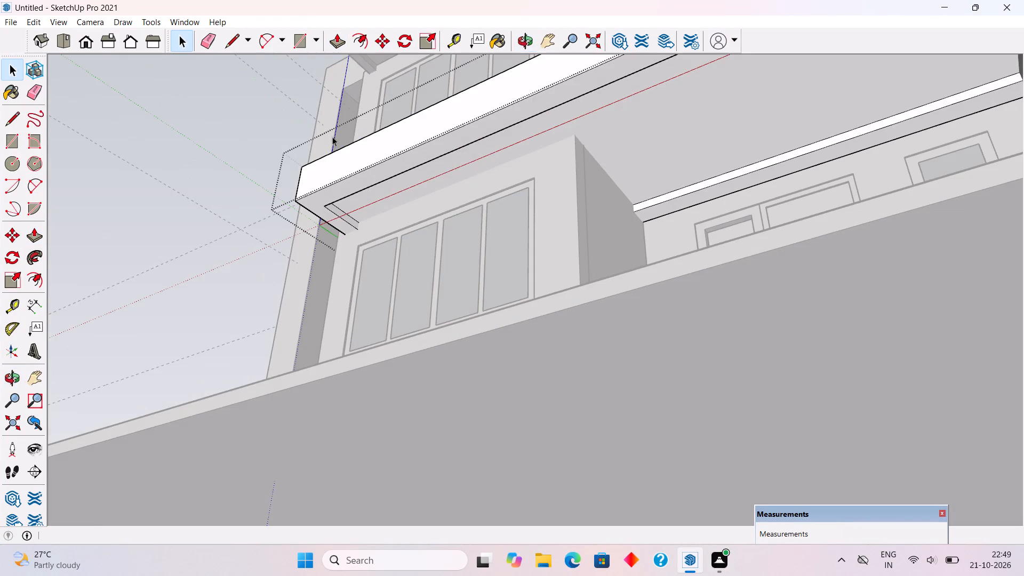
scroll(454, 351, "down", 4)
scroll(409, 199, "down", 4)
triple_click(392, 132)
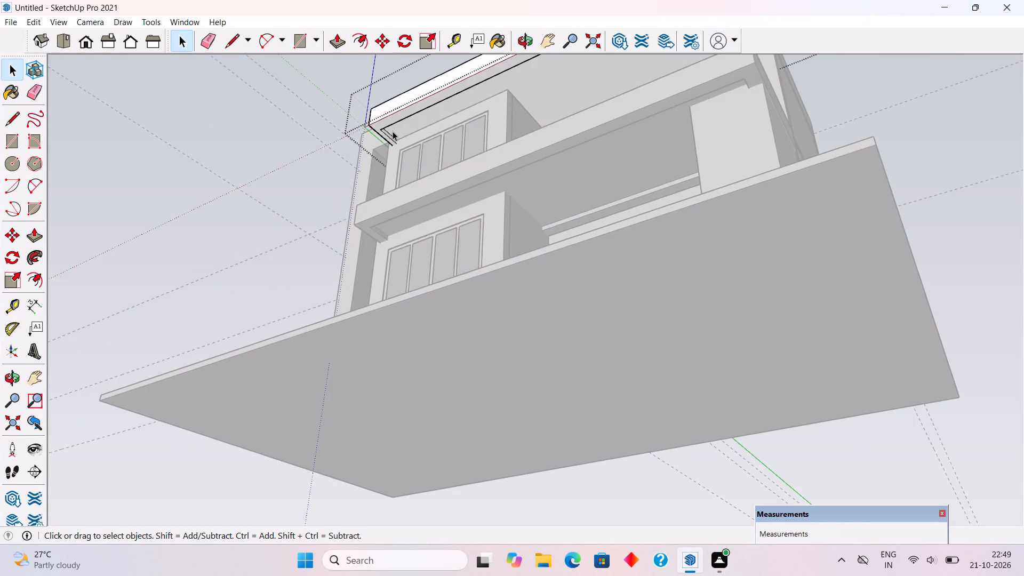
scroll(393, 131, "up", 16)
key("p")
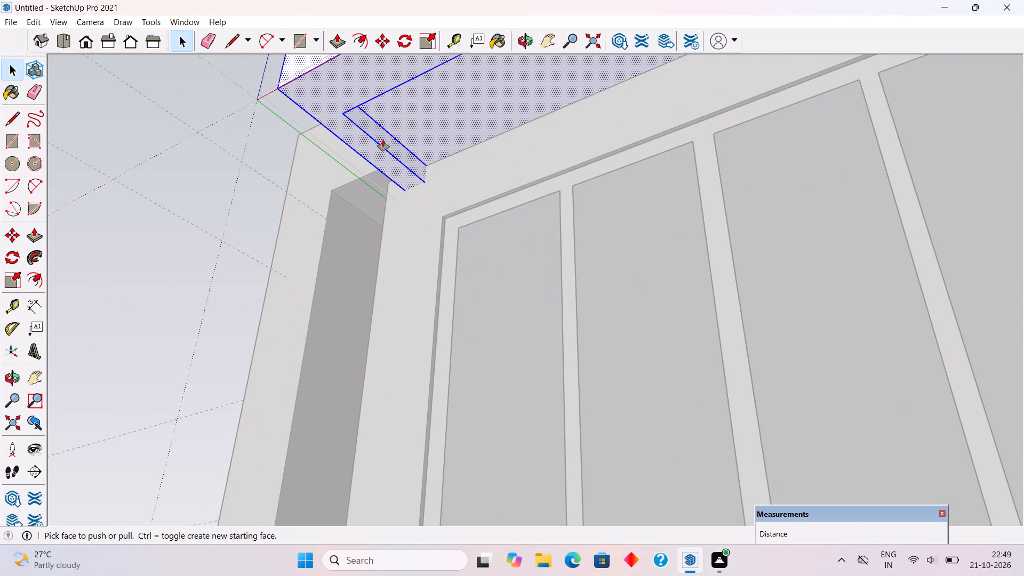
left_click(396, 147)
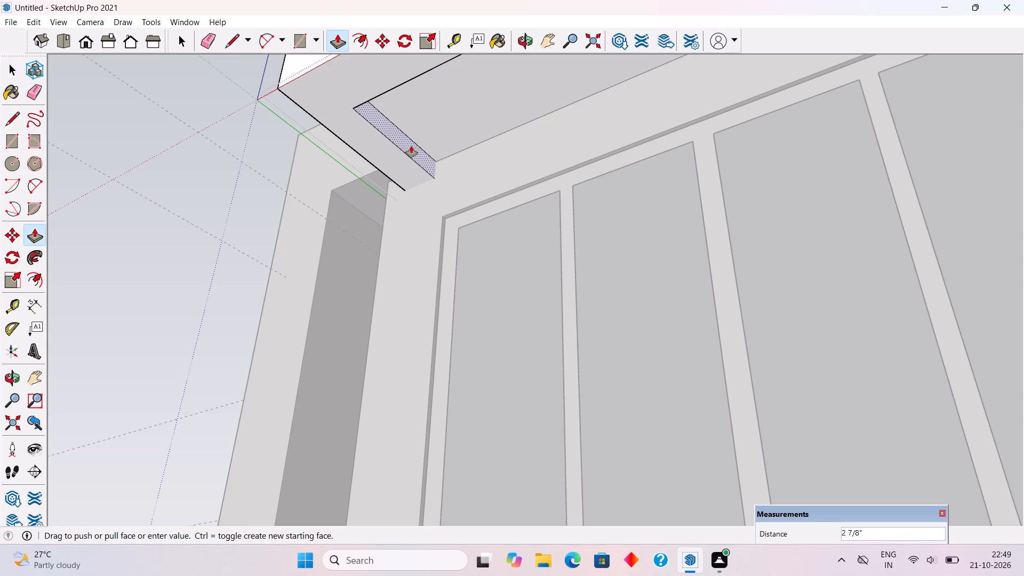
type("3\"")
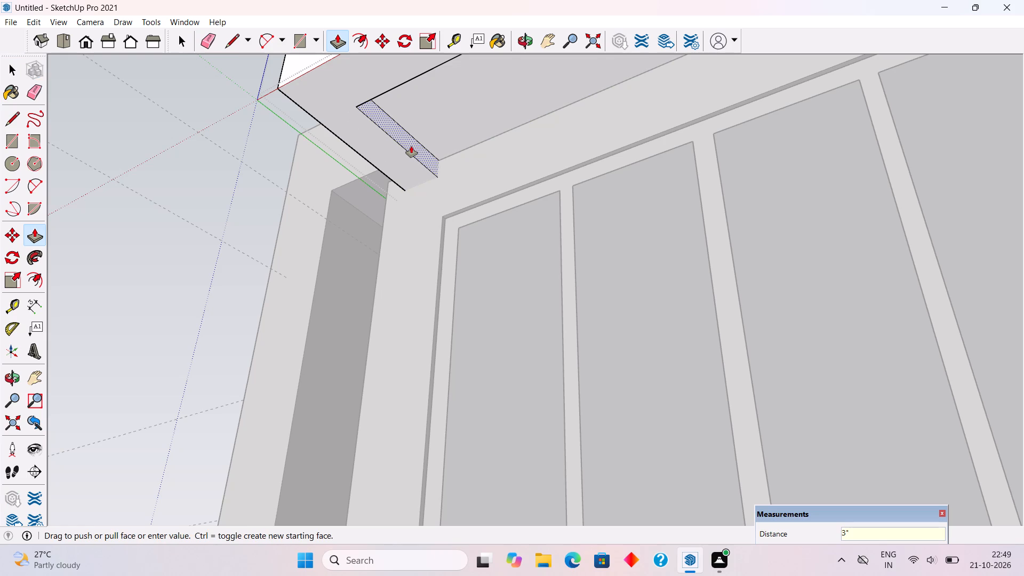
key("Return")
key("space")
scroll(412, 146, "down", 5)
left_click(130, 207)
scroll(207, 234, "down", 7)
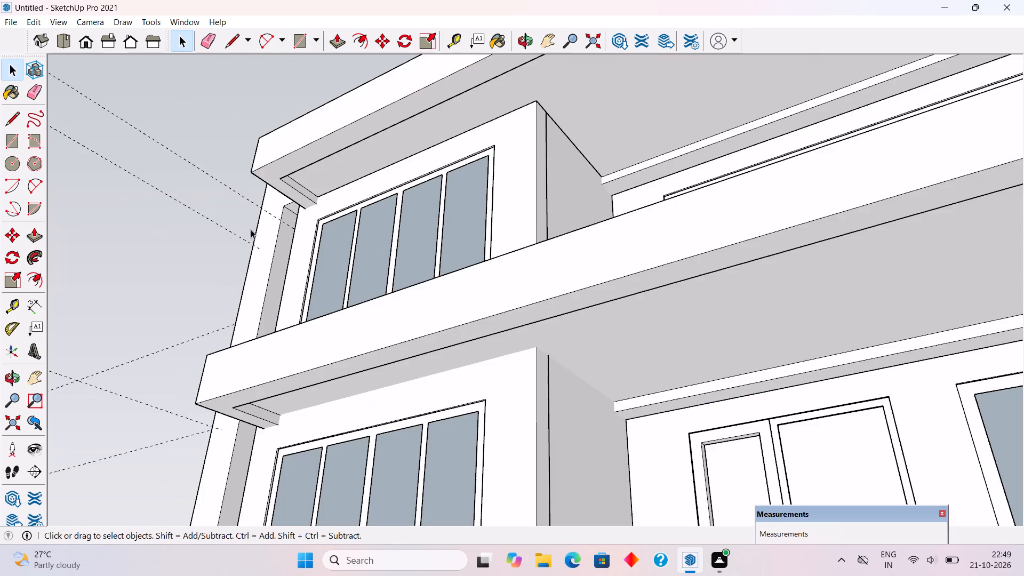
Examine both front slabs and their ends from the front, above and the side.
middle_click_drag(287, 233, 506, 300)
scroll(506, 300, "down", 4)
scroll(514, 190, "down", 3)
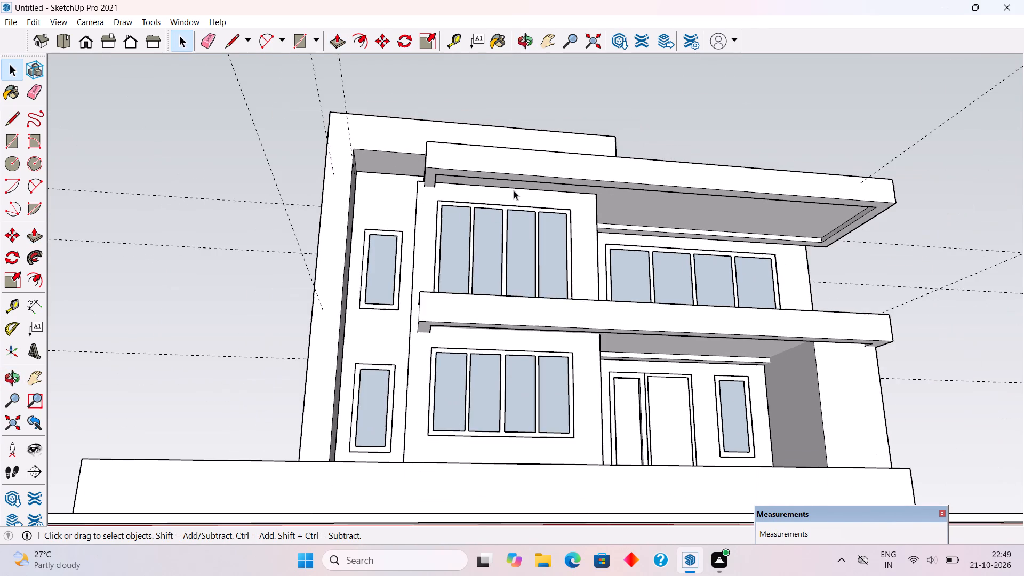
scroll(514, 190, "down", 1)
middle_click_drag(512, 199, 474, 284)
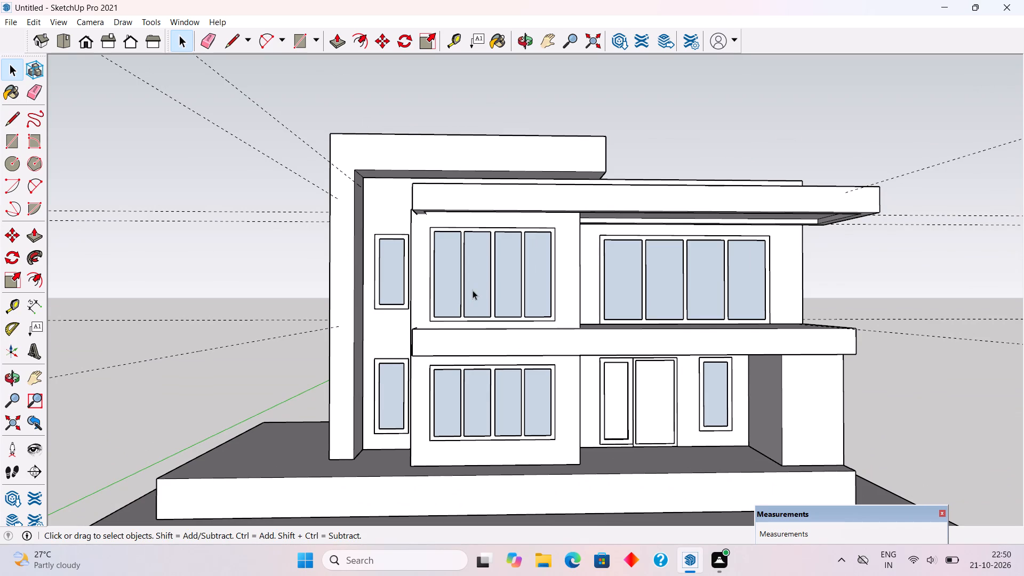
middle_click_drag(534, 193, 524, 391)
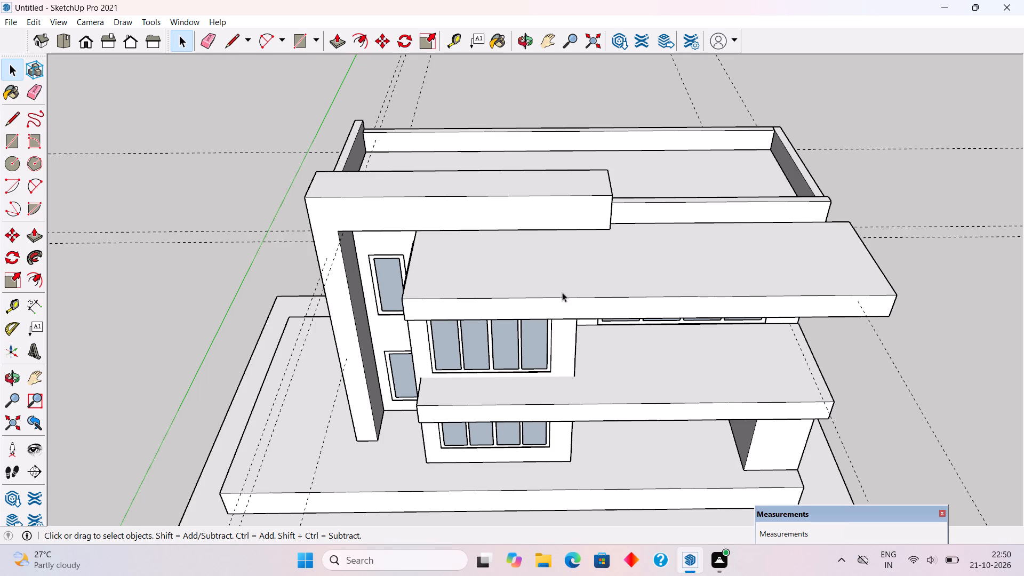
middle_click_drag(715, 274, 432, 182)
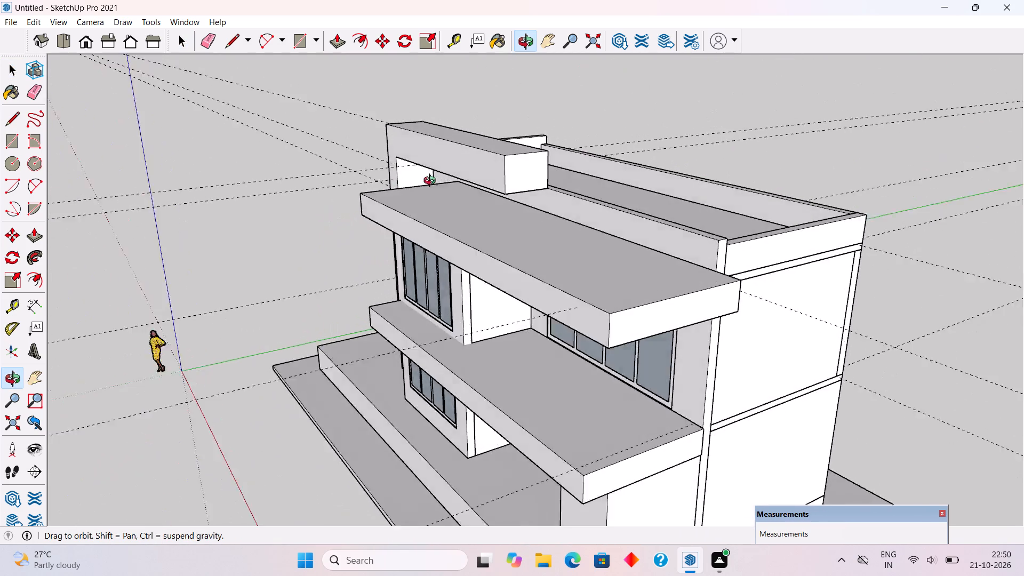
middle_click_drag(432, 182, 759, 53)
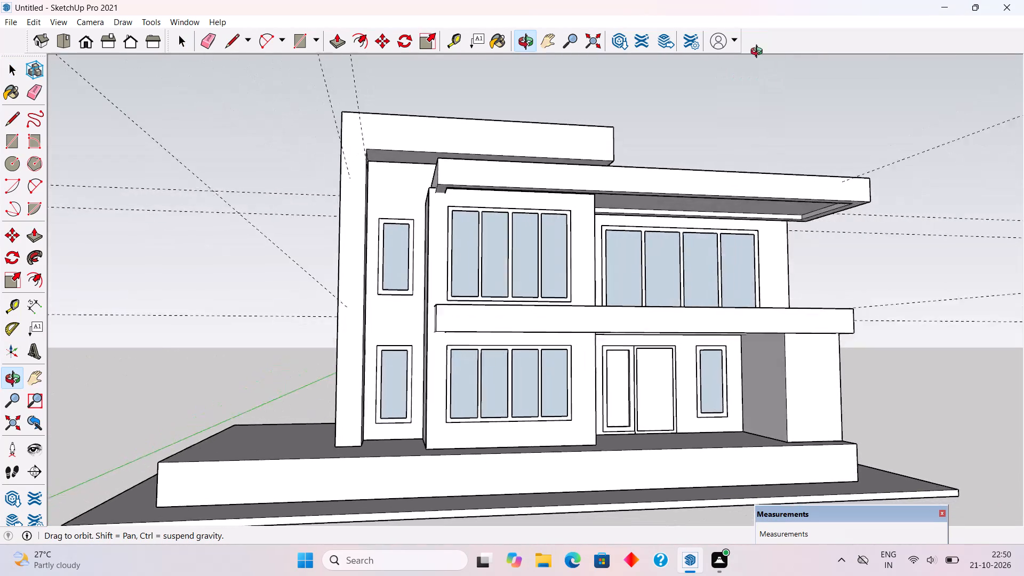
middle_click_drag(759, 53, 733, 43)
Push the end face of the upper front slab's underside recess, at the end away from the frame, inward by 1'.
scroll(835, 201, "up", 6)
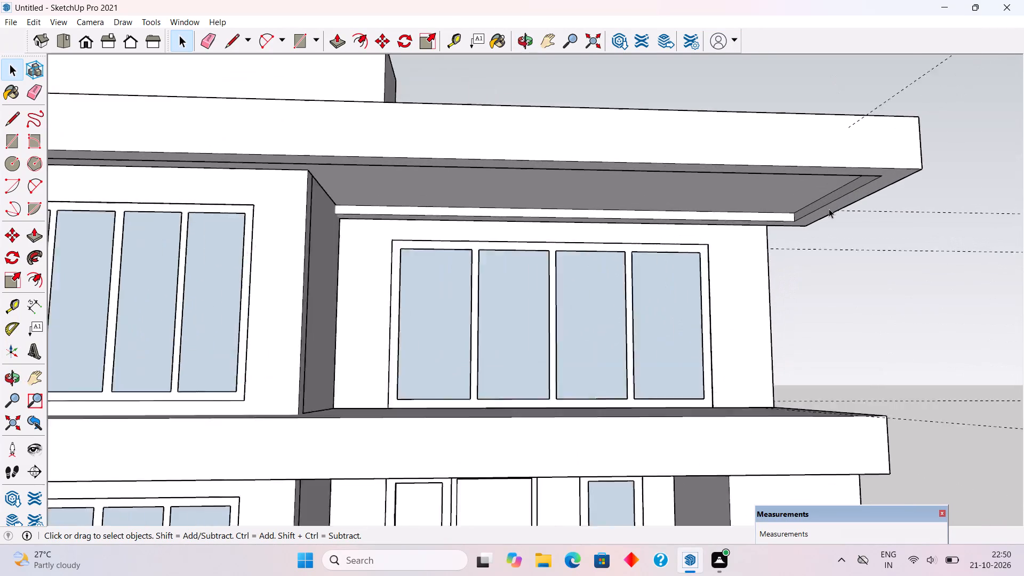
scroll(829, 209, "up", 3)
triple_click(835, 202)
scroll(814, 202, "up", 5)
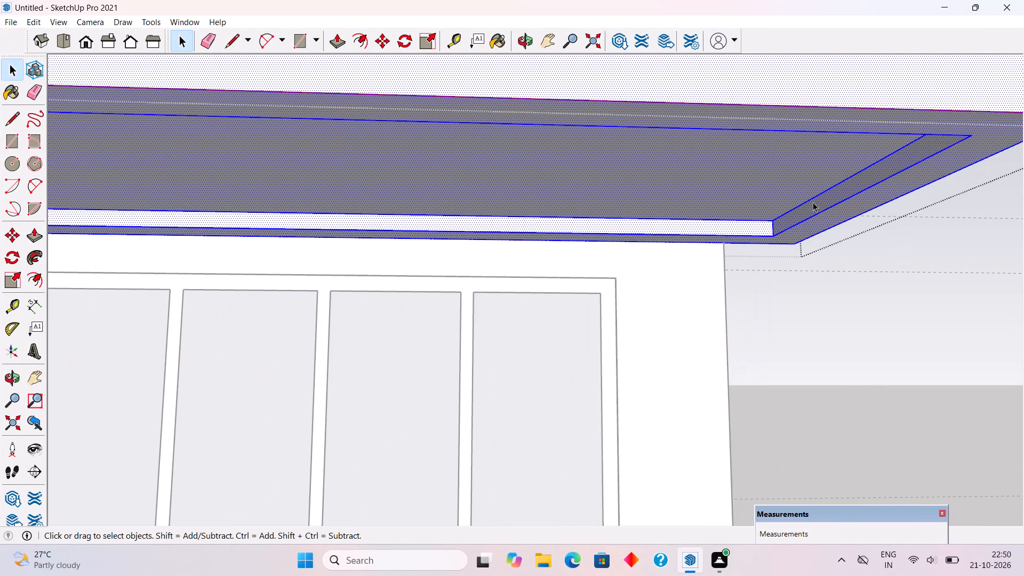
key("p")
left_click(801, 211)
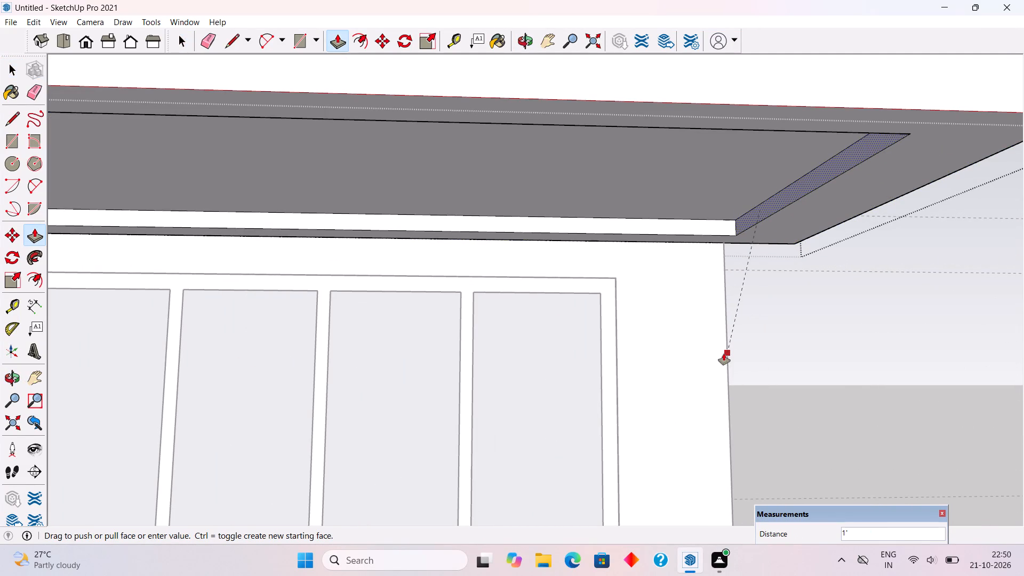
left_click(724, 354)
scroll(724, 354, "down", 6)
key("space")
Push the upper front slab's end face, at the end away from the frame, inward by 1'.
middle_click_drag(849, 262, 531, 260)
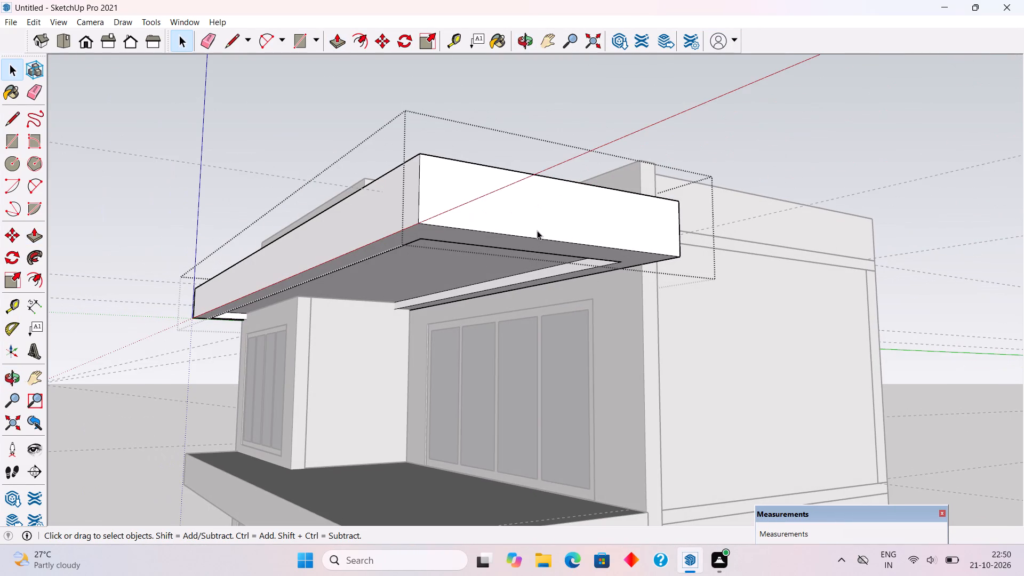
left_click(537, 230)
key("p")
left_click(537, 230)
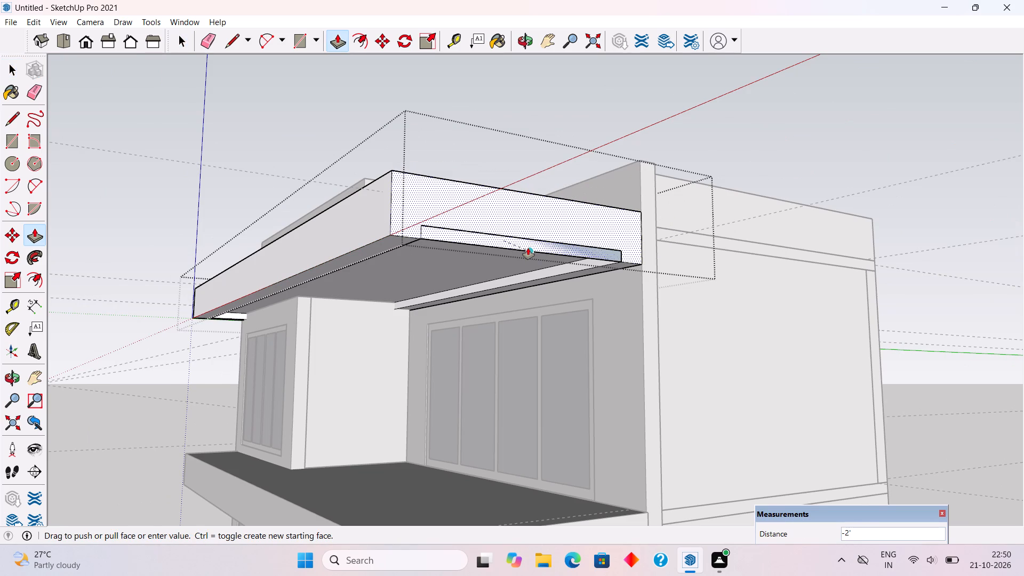
type("1'")
key("Return")
key("space")
left_click(517, 98)
Examine the front facade, the slab overhangs, the side wall and the roof parapet from several angles.
middle_click_drag(432, 284, 679, 166)
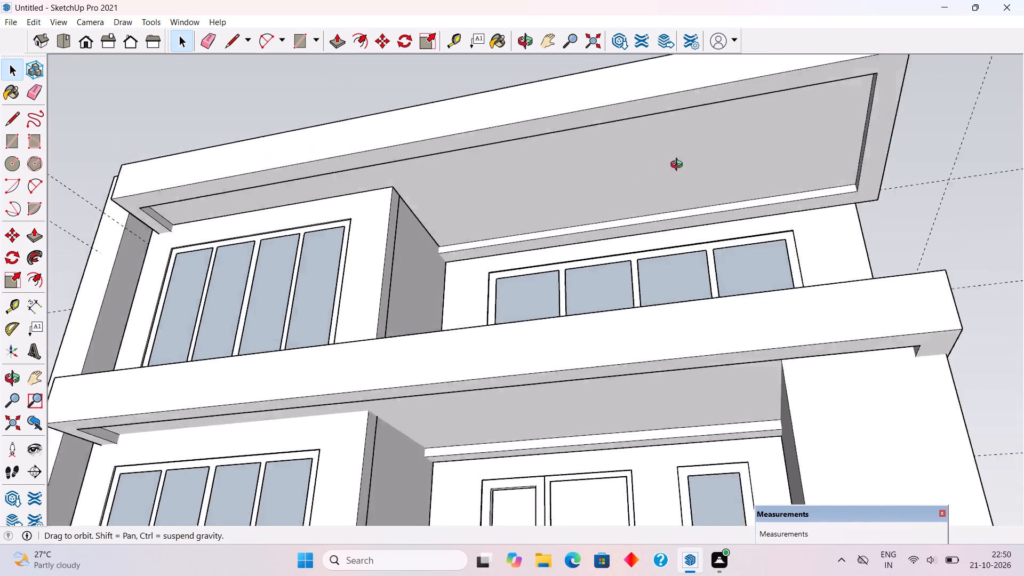
middle_click_drag(679, 166, 724, 159)
scroll(724, 159, "down", 4)
middle_click_drag(719, 174, 724, 301)
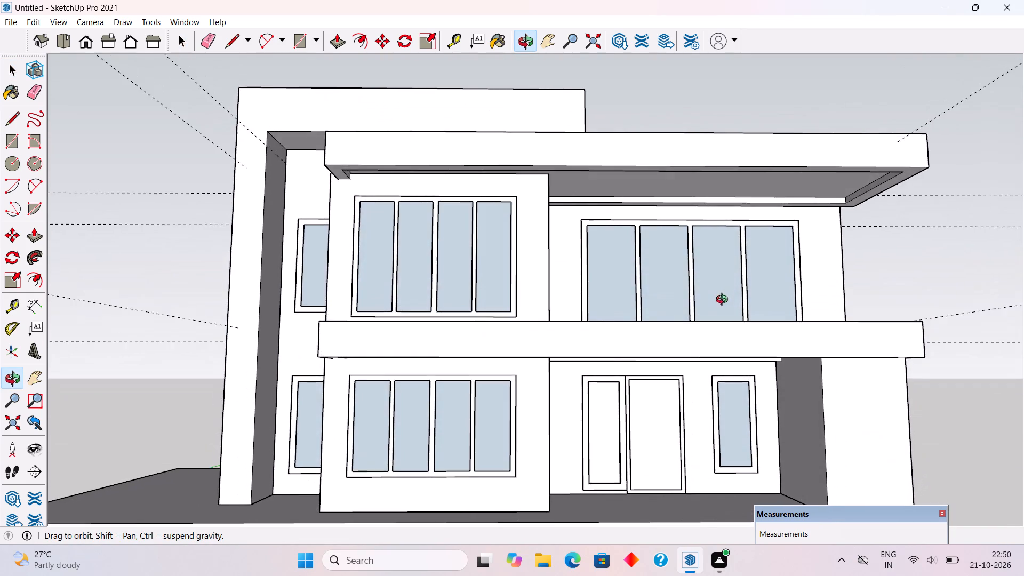
middle_click_drag(724, 301, 762, 281)
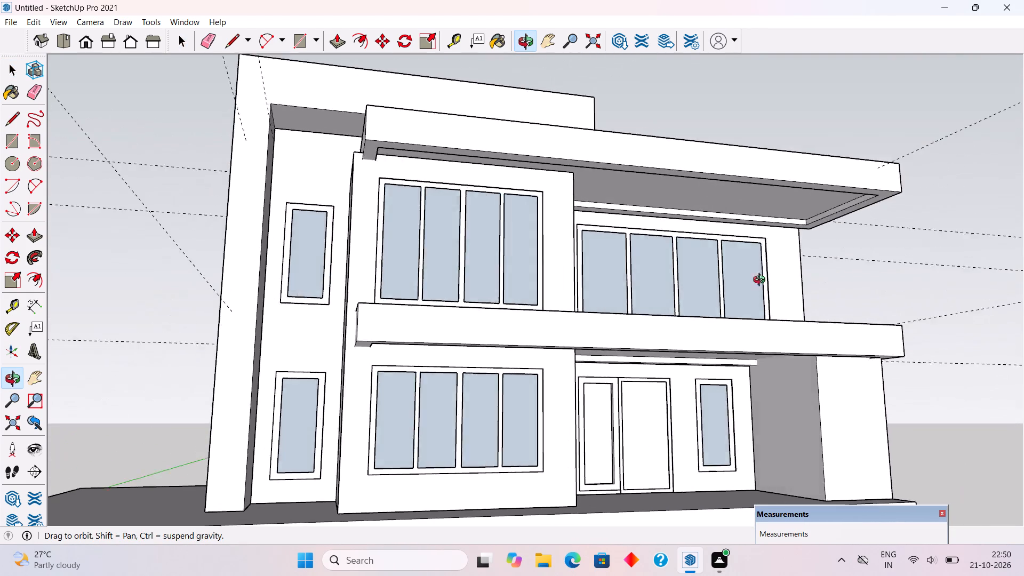
middle_click_drag(762, 281, 703, 280)
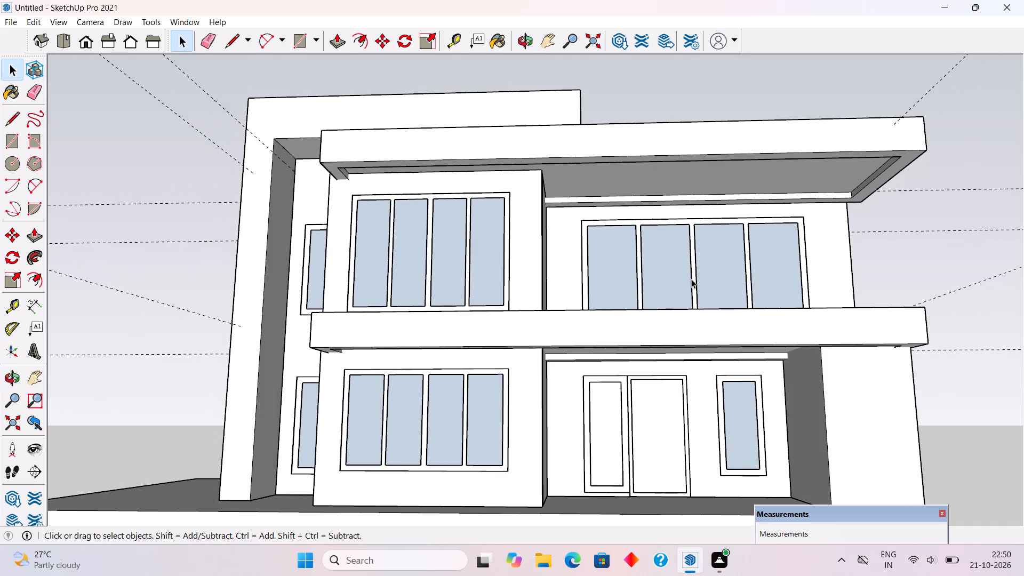
middle_click_drag(709, 347, 159, 454)
scroll(162, 454, "down", 1)
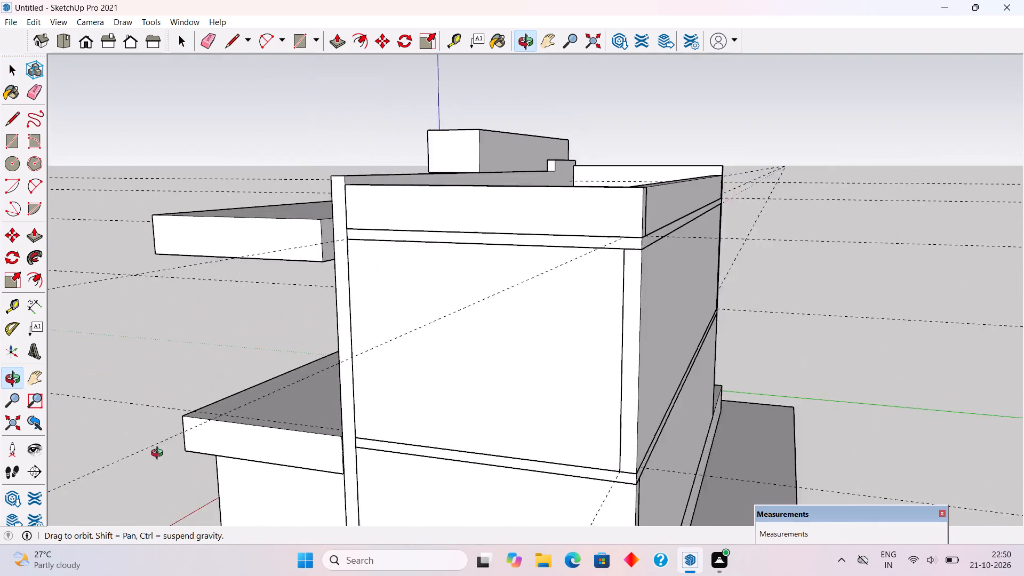
middle_click_drag(159, 454, 93, 461)
scroll(278, 248, "up", 5)
middle_click_drag(482, 249, 486, 285)
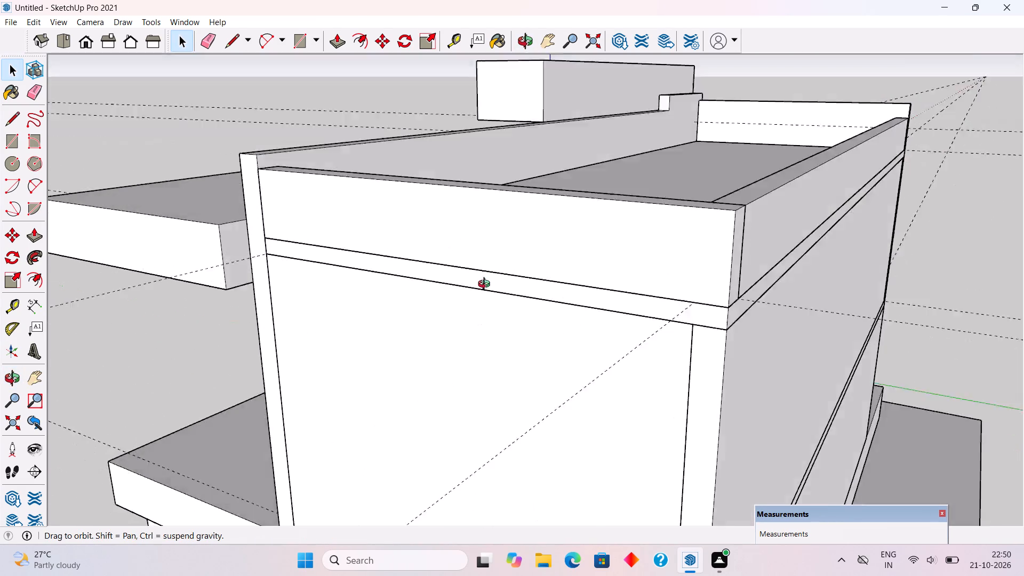
middle_click_drag(486, 285, 756, 151)
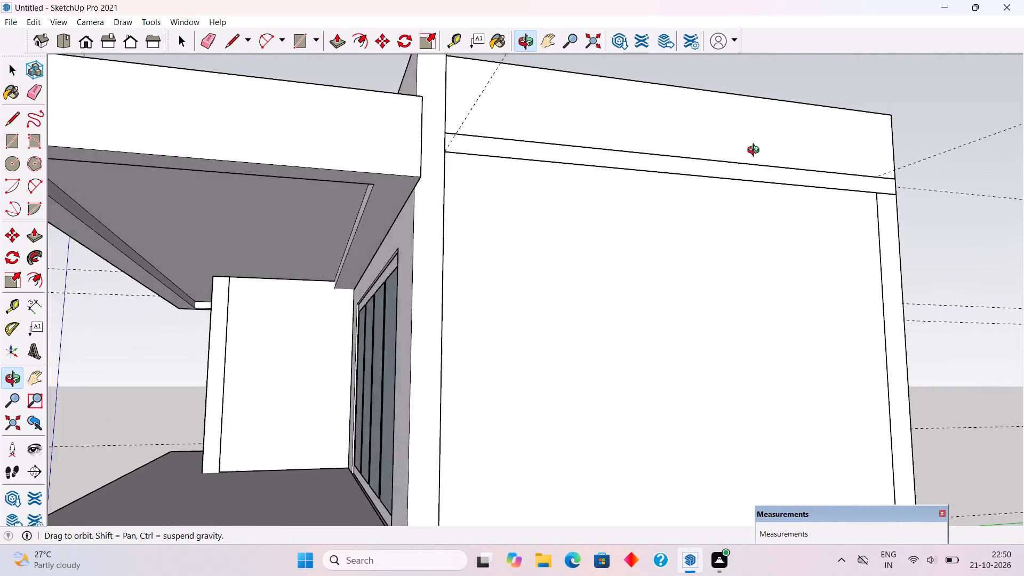
middle_click_drag(756, 151, 694, 266)
scroll(696, 255, "down", 1)
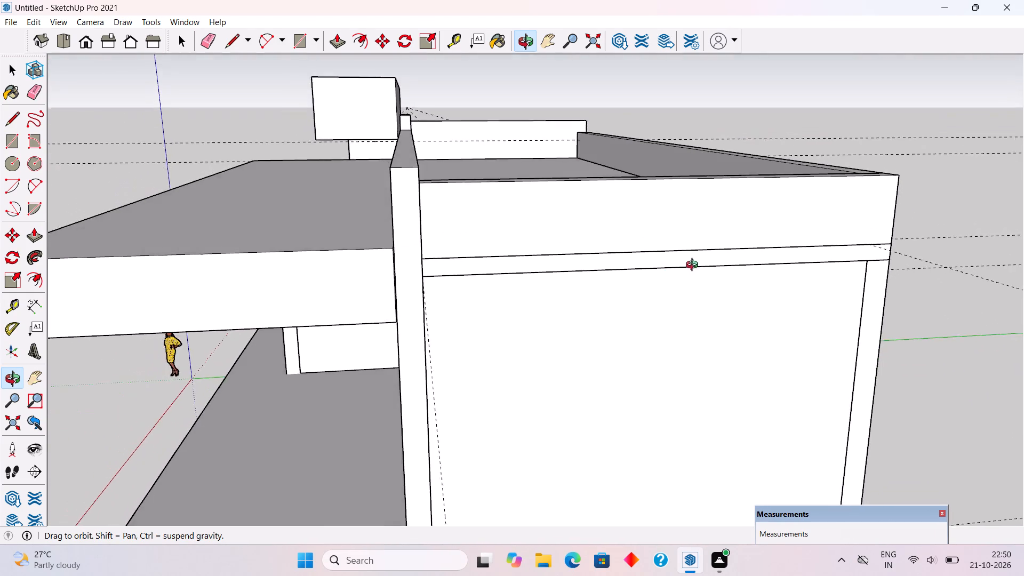
middle_click_drag(694, 266, 964, 273)
middle_click_drag(593, 246, 918, 246)
scroll(791, 246, "down", 10)
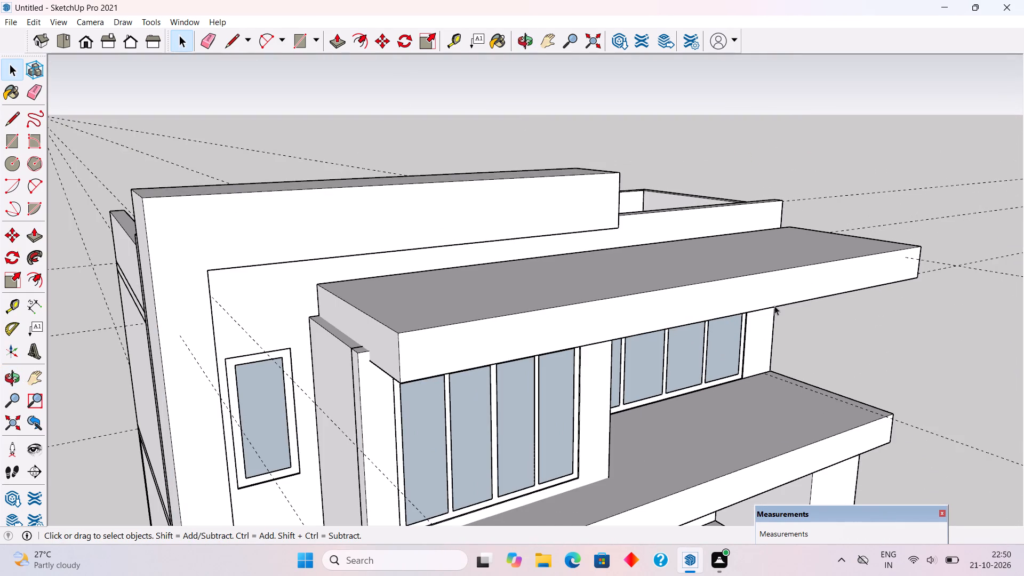
middle_click_drag(686, 231, 551, 110)
scroll(546, 109, "down", 6)
middle_click_drag(541, 119, 540, 123)
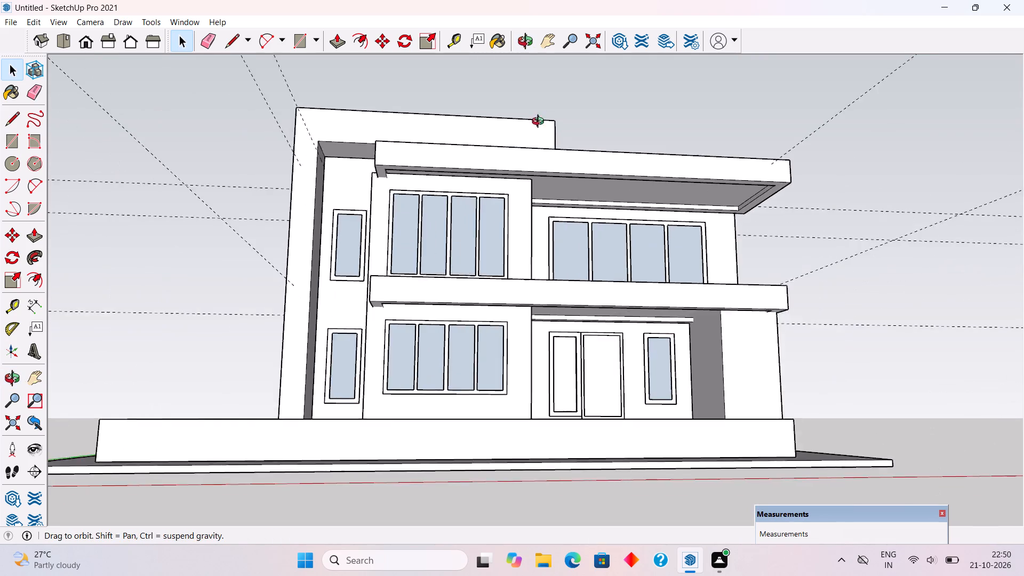
middle_click_drag(540, 123, 488, 242)
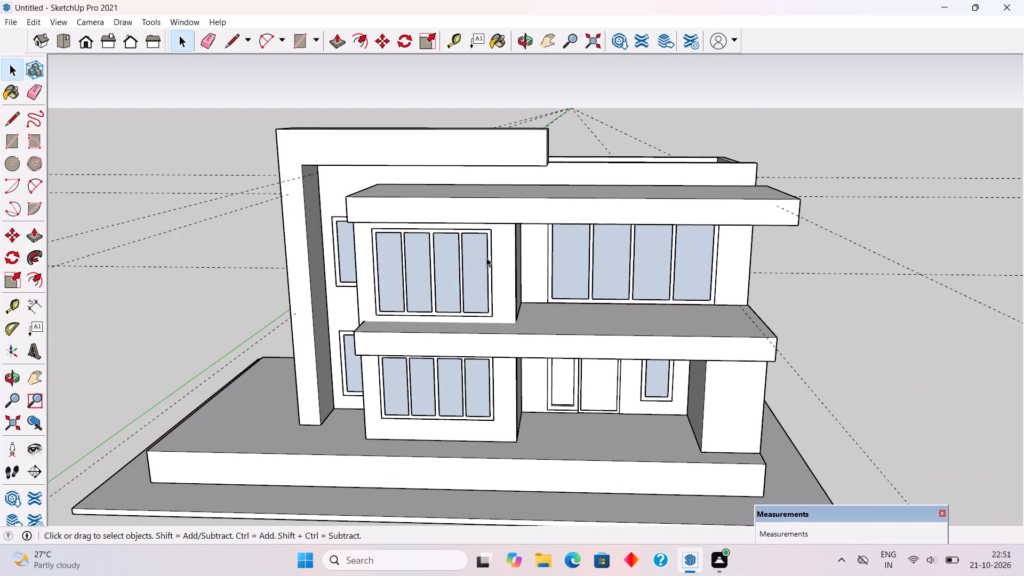
scroll(486, 258, "down", 2)
middle_click_drag(667, 292, 687, 238)
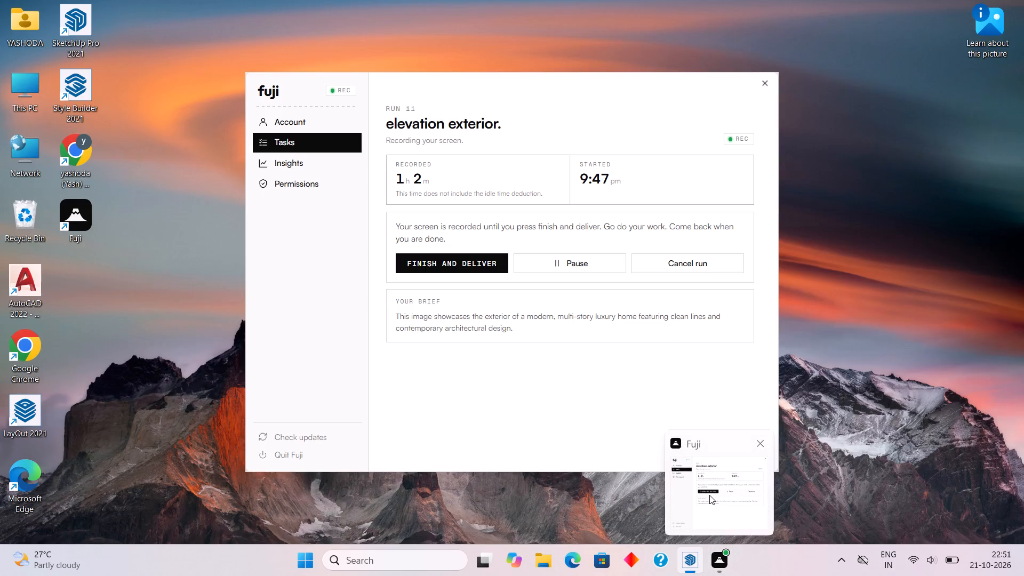
scroll(465, 395, "up", 2)
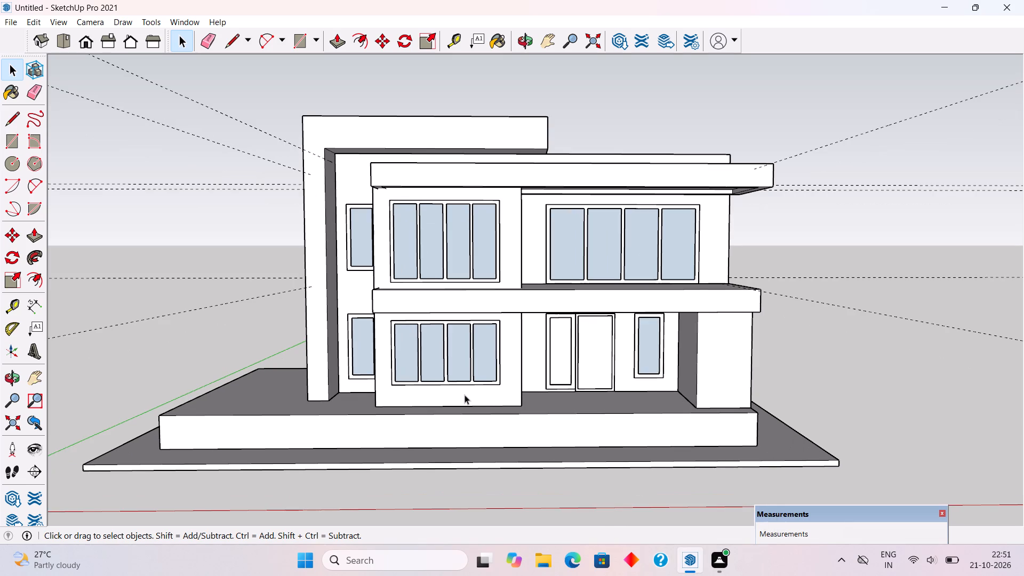
Draw a rectangle about 9 11/16" by 3' 3" on top of the lower front slab, at its end beside the frame's vertical leg.
scroll(465, 395, "up", 2)
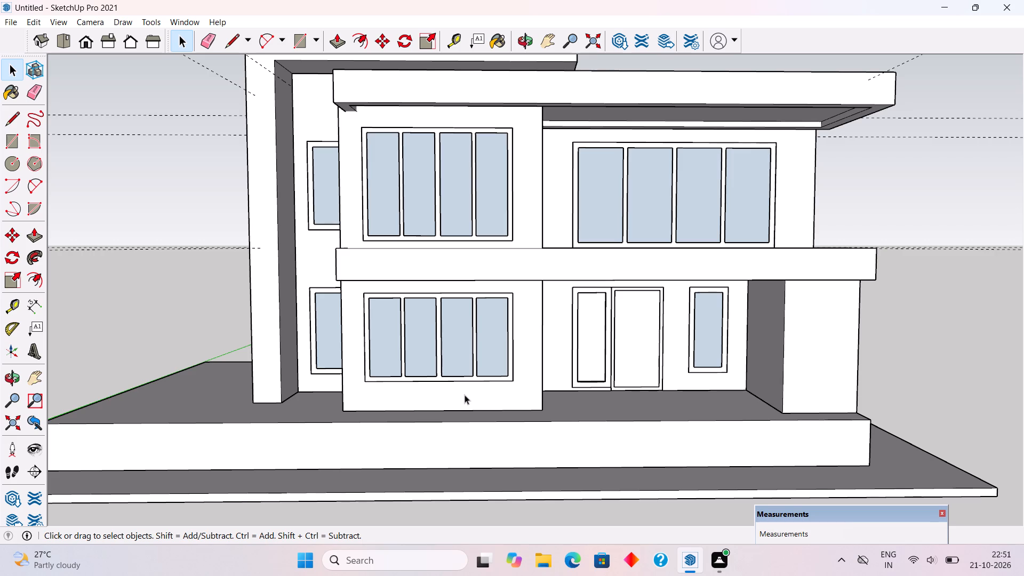
middle_click_drag(554, 198, 538, 367)
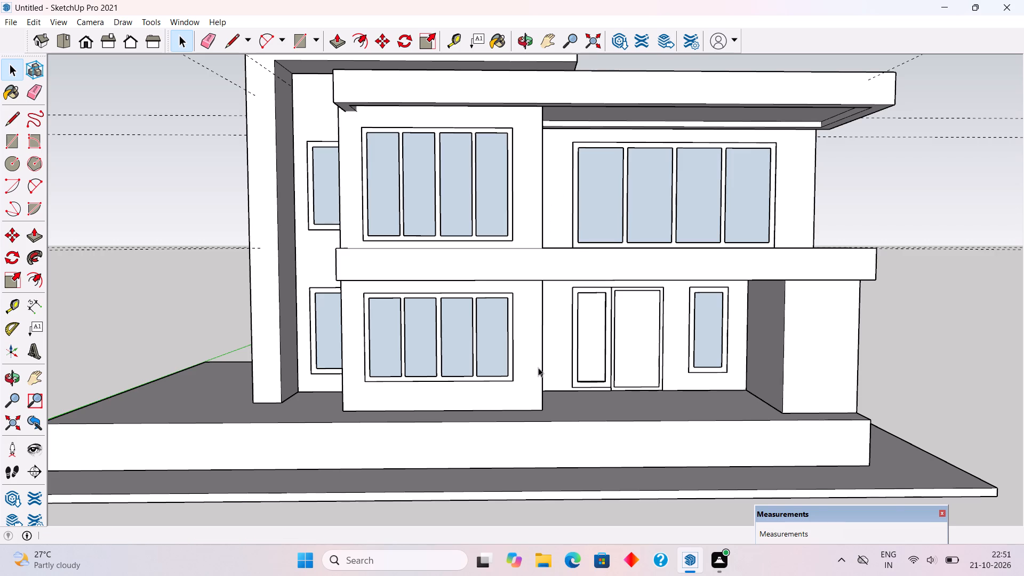
middle_click_drag(522, 377, 514, 409)
scroll(429, 400, "up", 4)
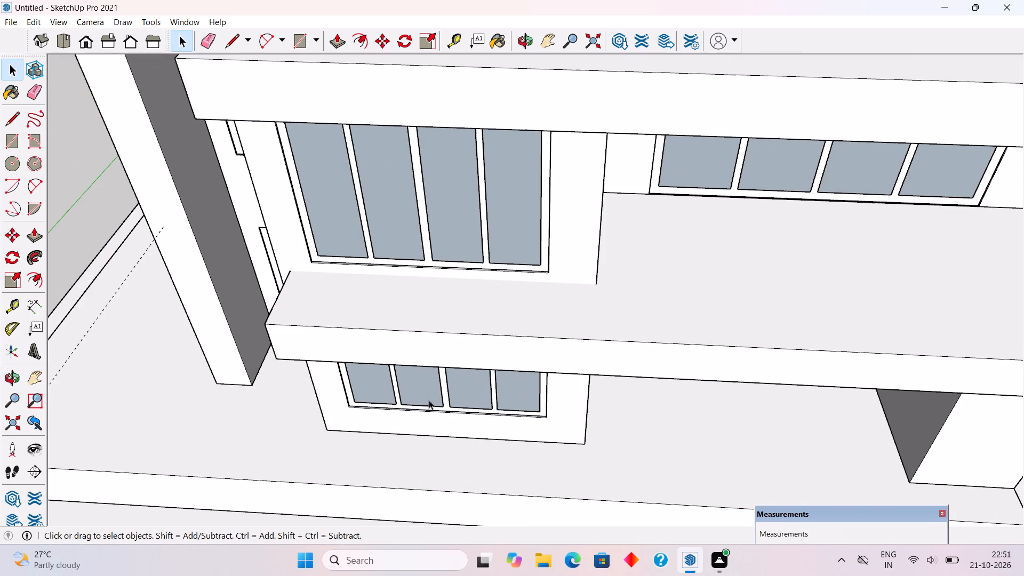
scroll(314, 294, "up", 4)
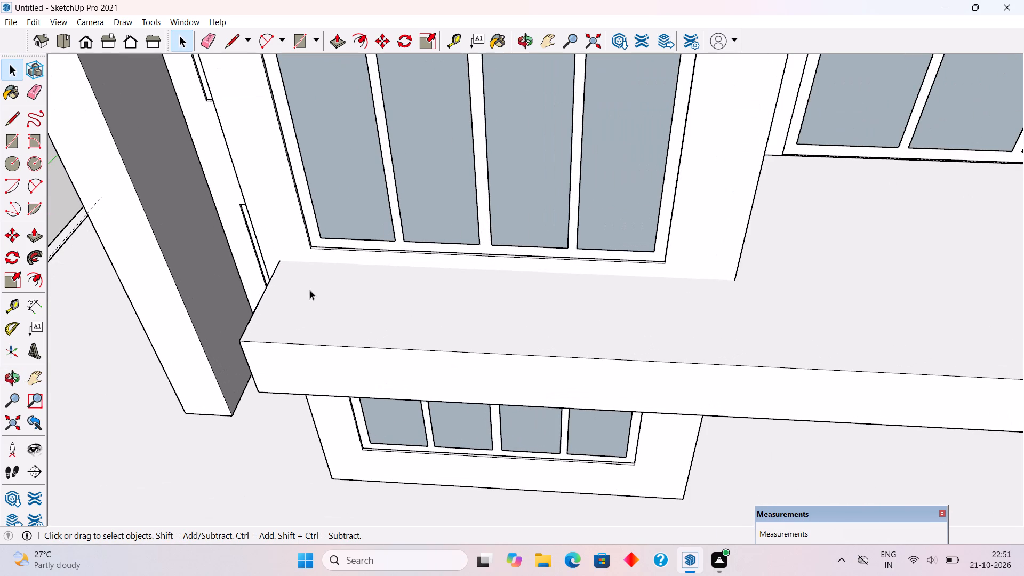
key("r")
left_click(278, 259)
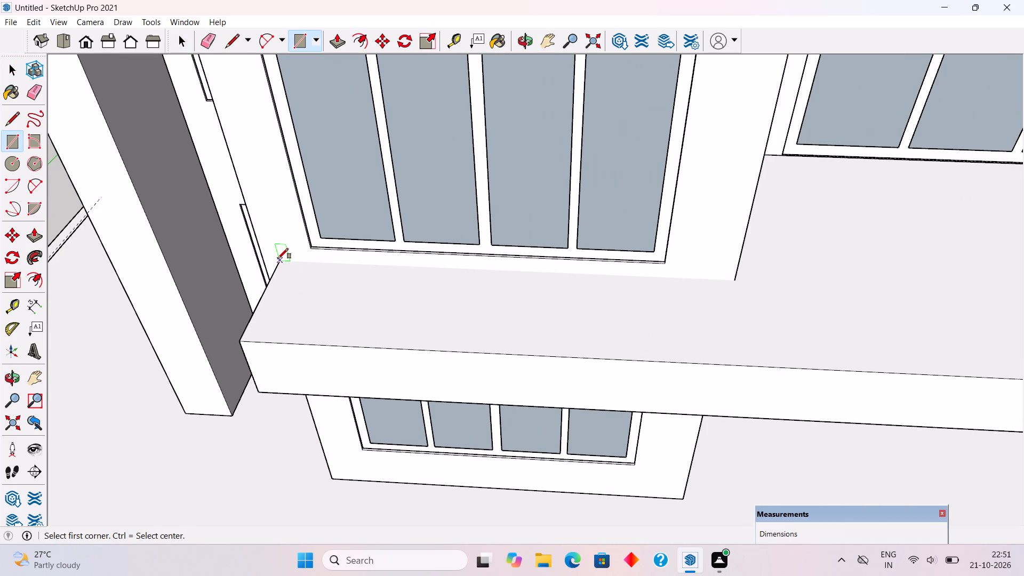
left_click(270, 340)
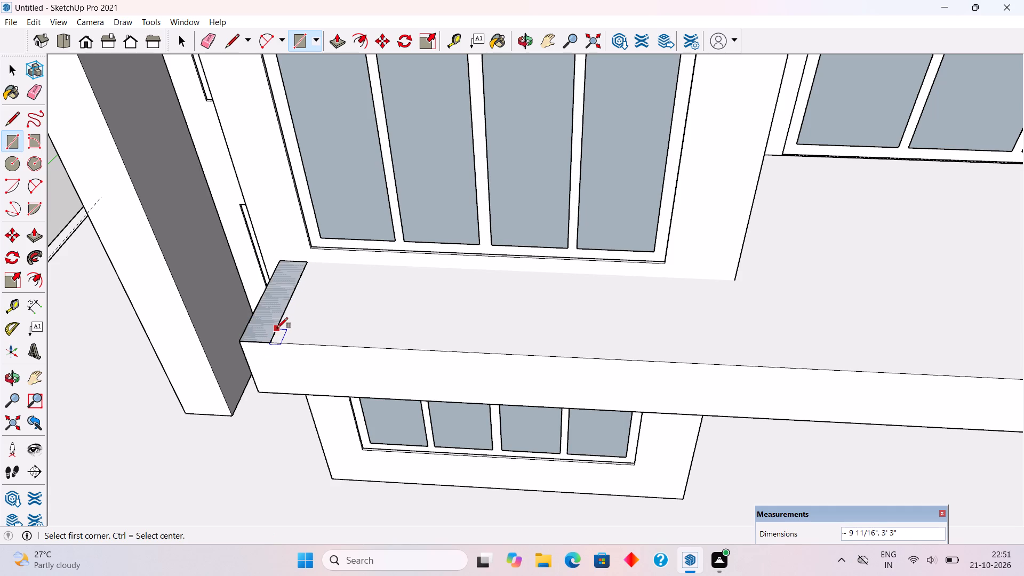
Draw a narrow rectangle on top of the lower front slab, along its front edge from the existing end strip to the far corner.
left_click(282, 323)
scroll(279, 327, "down", 8)
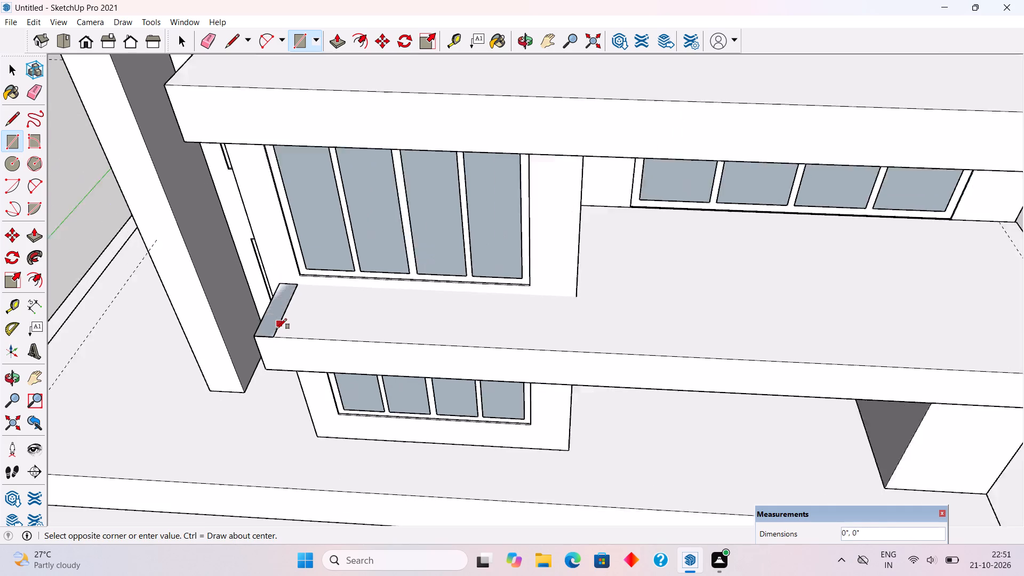
scroll(276, 329, "down", 1)
scroll(847, 350, "up", 4)
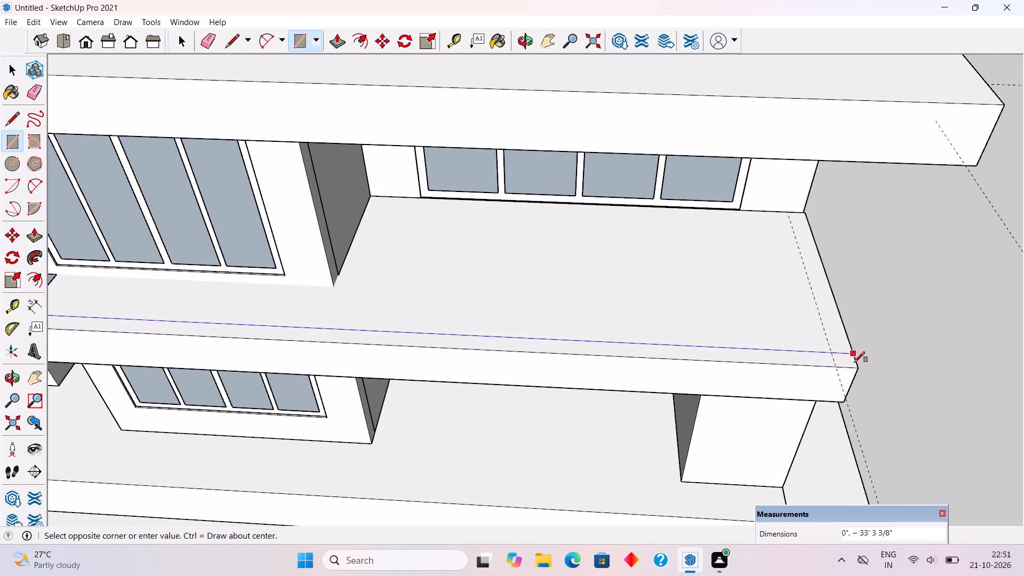
left_click(859, 369)
Draw a rectangle about 9' 3" by 10" on top of the lower front slab, along its end away from the frame.
left_click(788, 212)
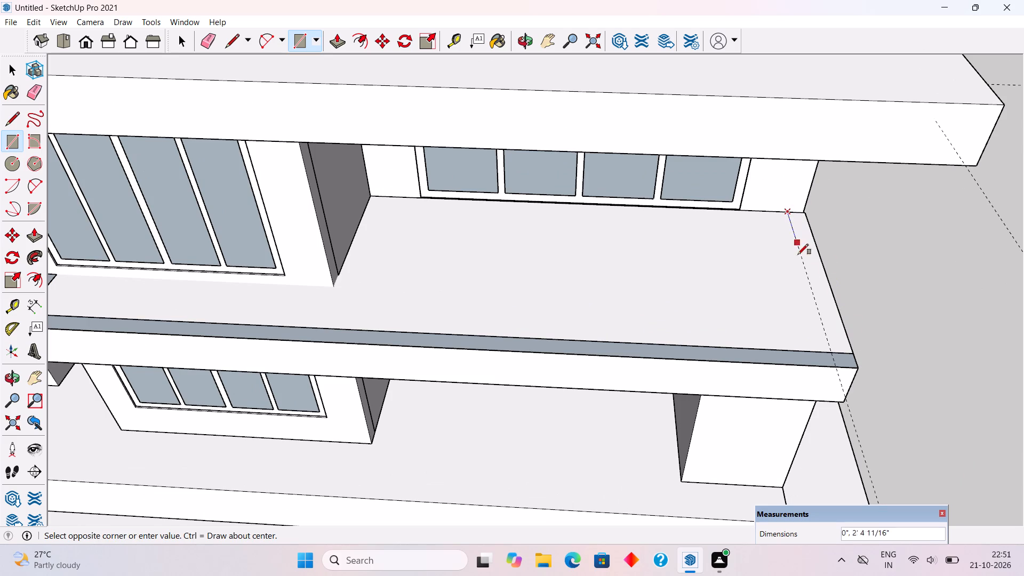
left_click(853, 352)
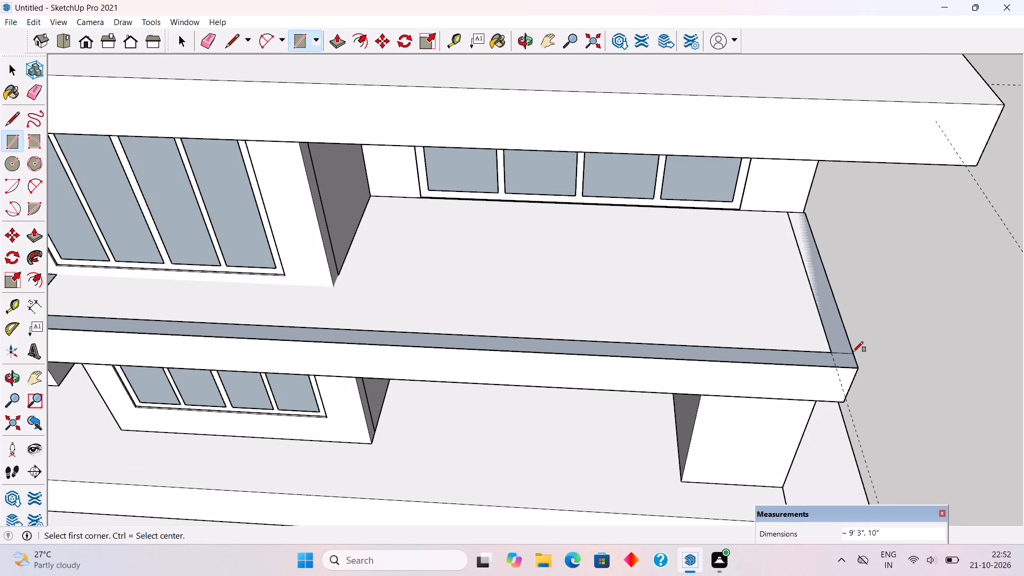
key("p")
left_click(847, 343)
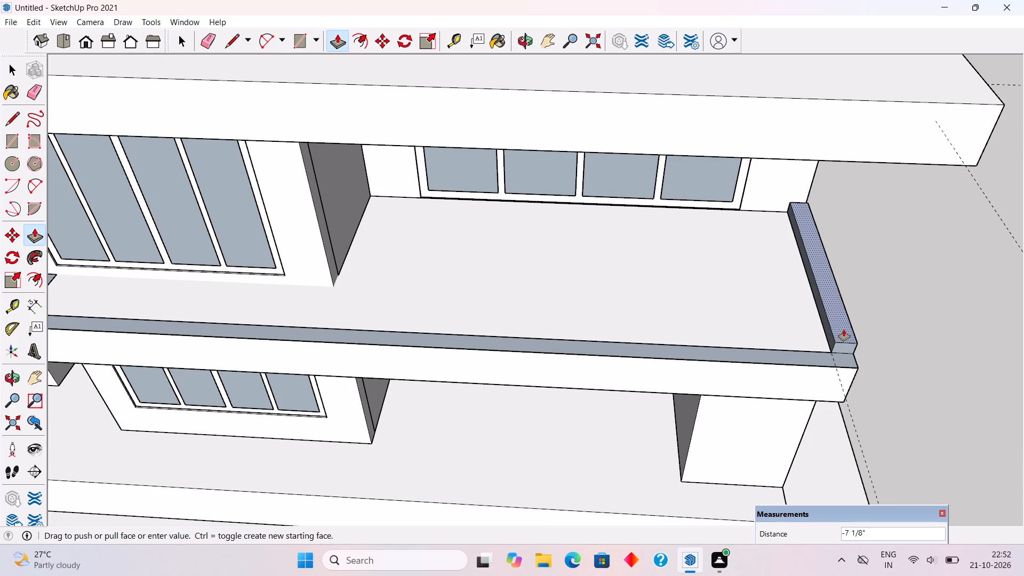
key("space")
Raise all three border strips on top of the lower front slab by 3" with Push/Pull.
scroll(844, 330, "down", 5)
scroll(359, 324, "up", 4)
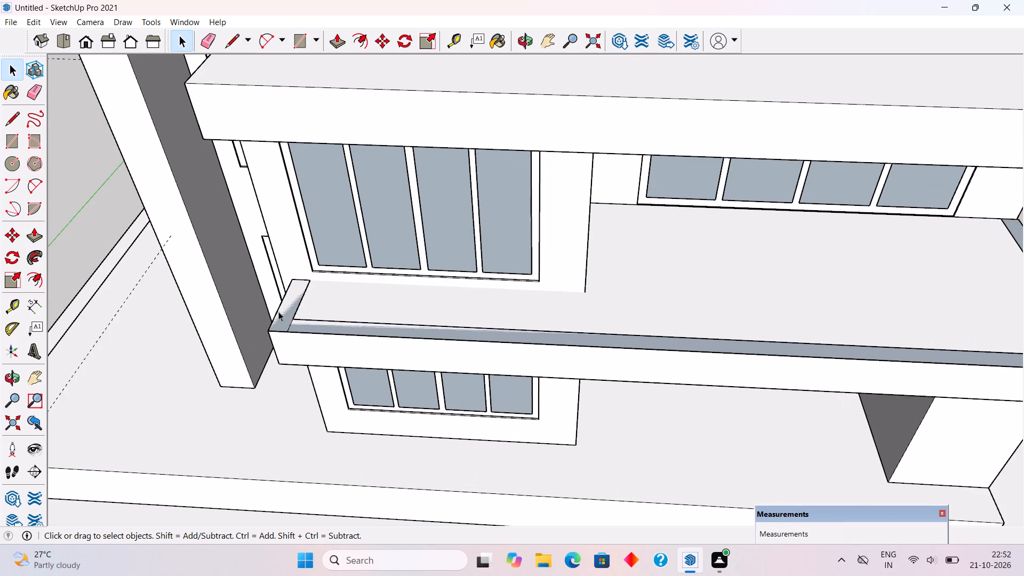
scroll(267, 313, "up", 3)
key("p")
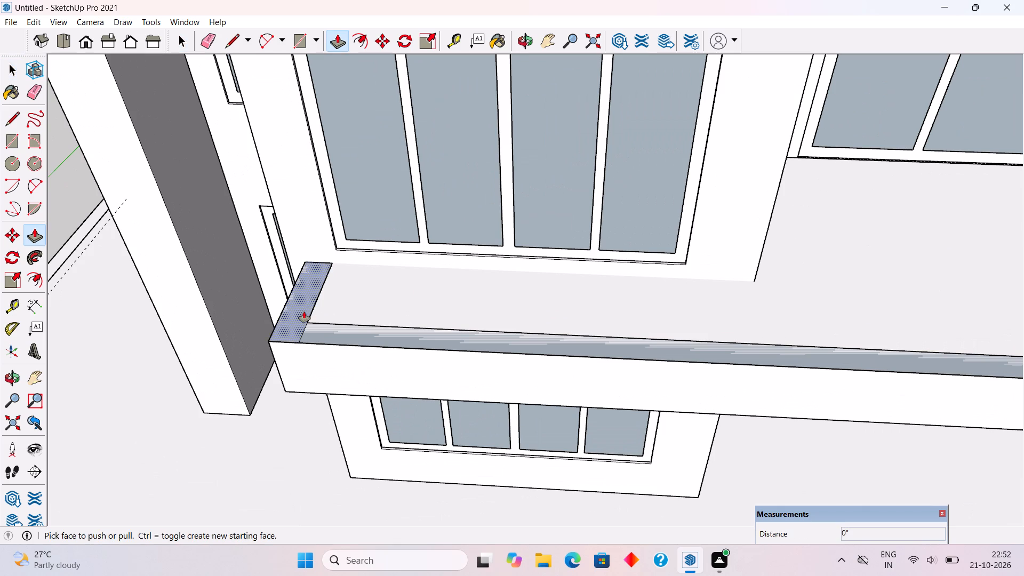
left_click(304, 311)
type("3\"")
key("Return")
double_click(317, 325)
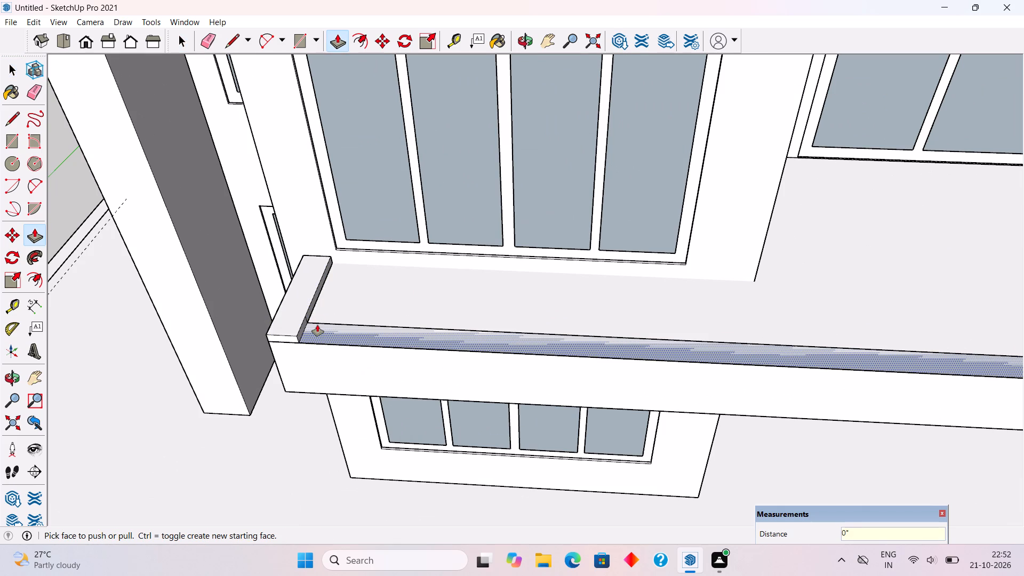
scroll(286, 338, "down", 6)
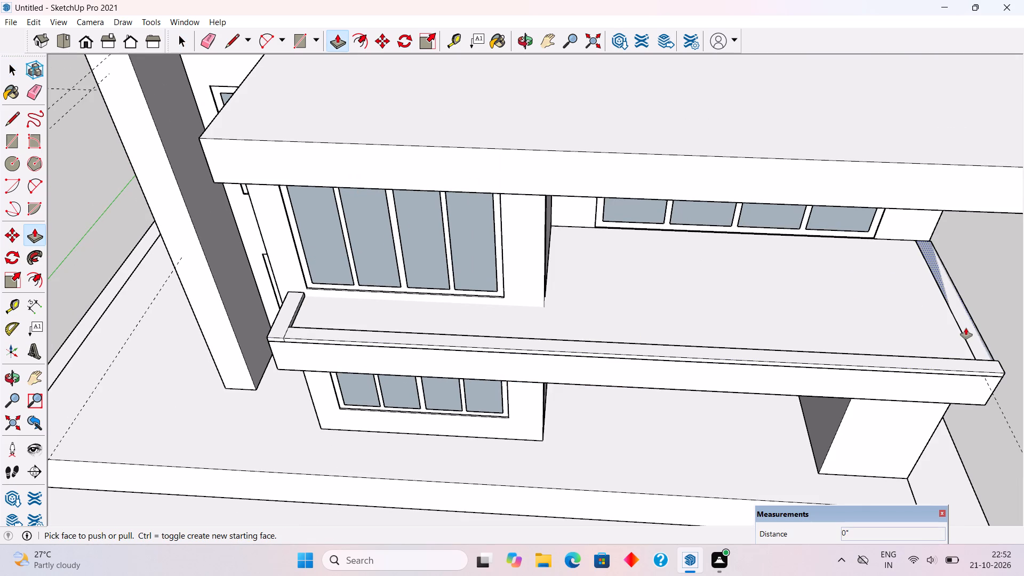
double_click(967, 328)
Select the whole raised border on the lower front slab and make it a group.
key("space")
triple_click(986, 367)
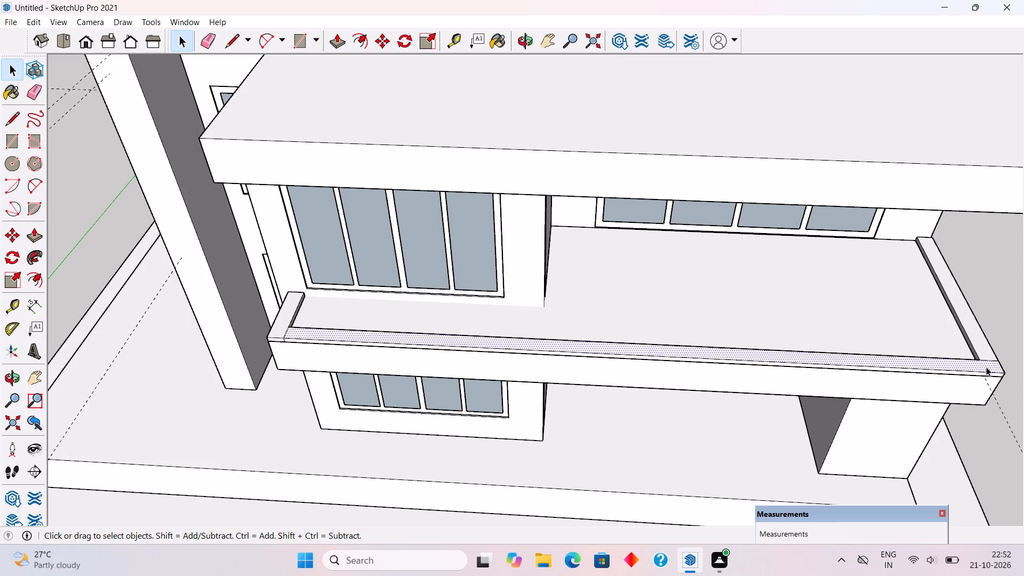
right_click(986, 367)
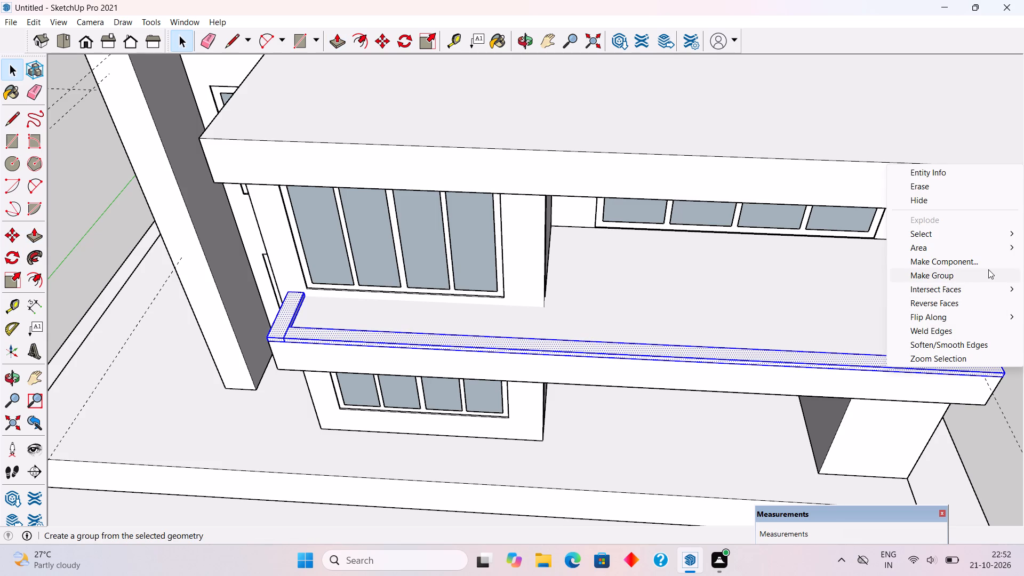
left_click(988, 269)
Open the border group and delete the top and front seam edges at the corner beside the frame.
scroll(970, 321, "down", 6)
scroll(553, 336, "up", 2)
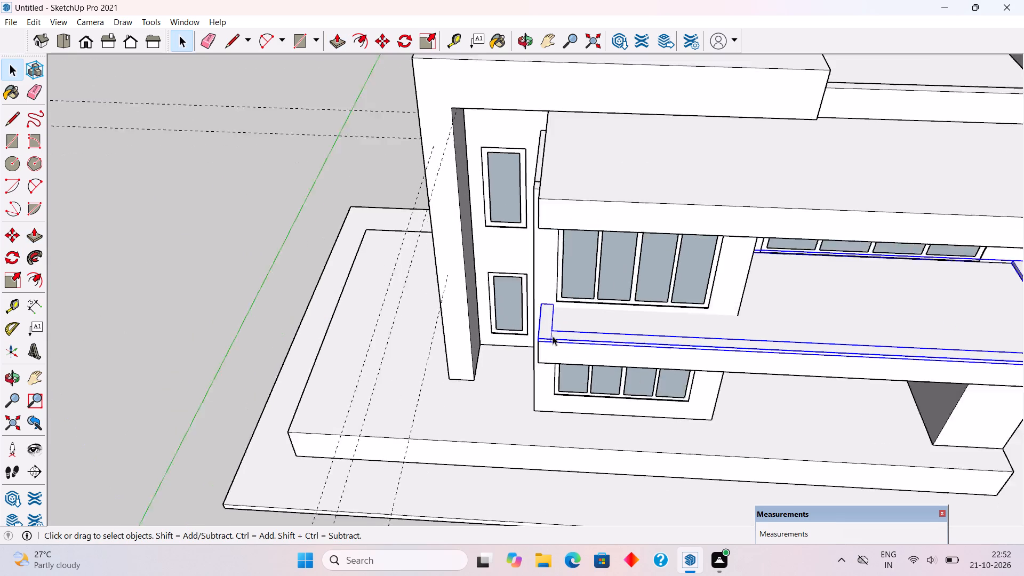
scroll(553, 336, "up", 4)
triple_click(542, 321)
scroll(551, 325, "up", 9)
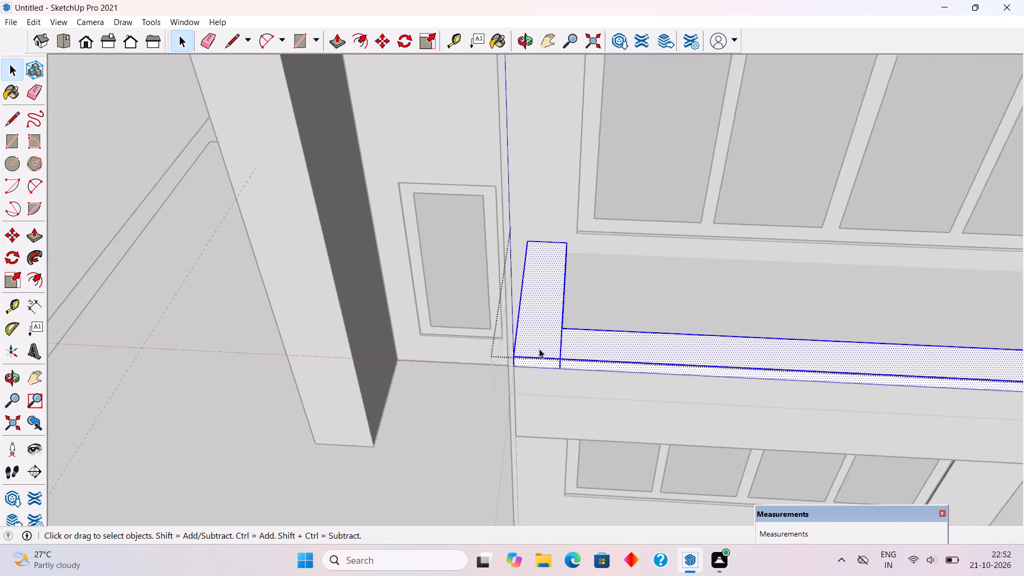
scroll(551, 349, "up", 4)
key("p")
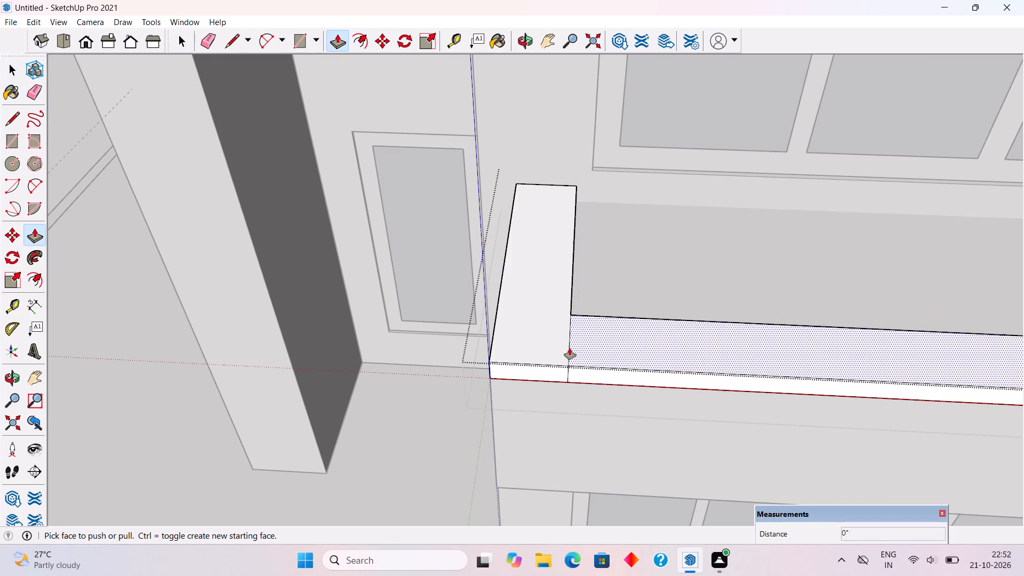
key("space")
left_click(570, 348)
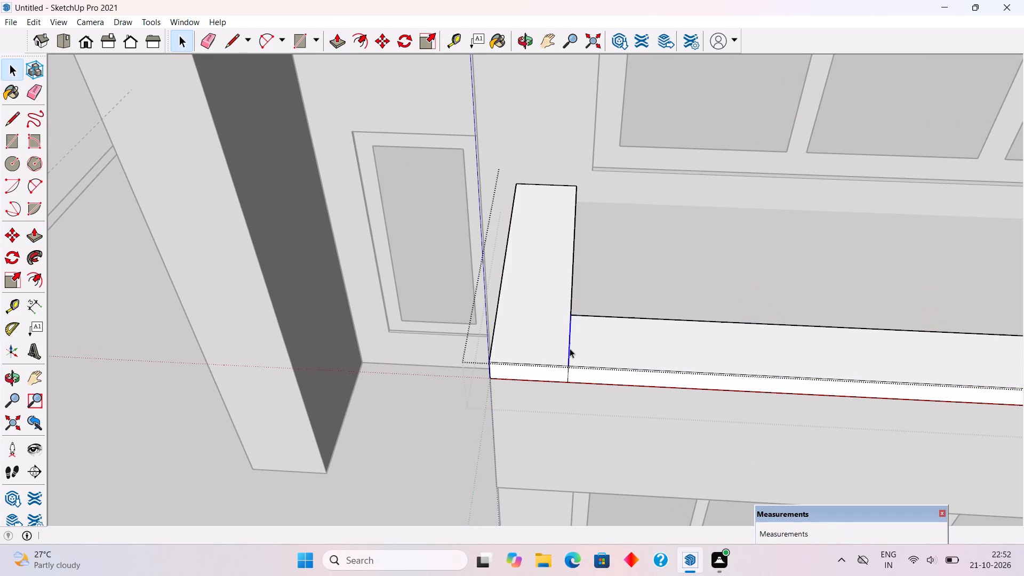
key("Delete")
left_click(569, 373)
key("Delete")
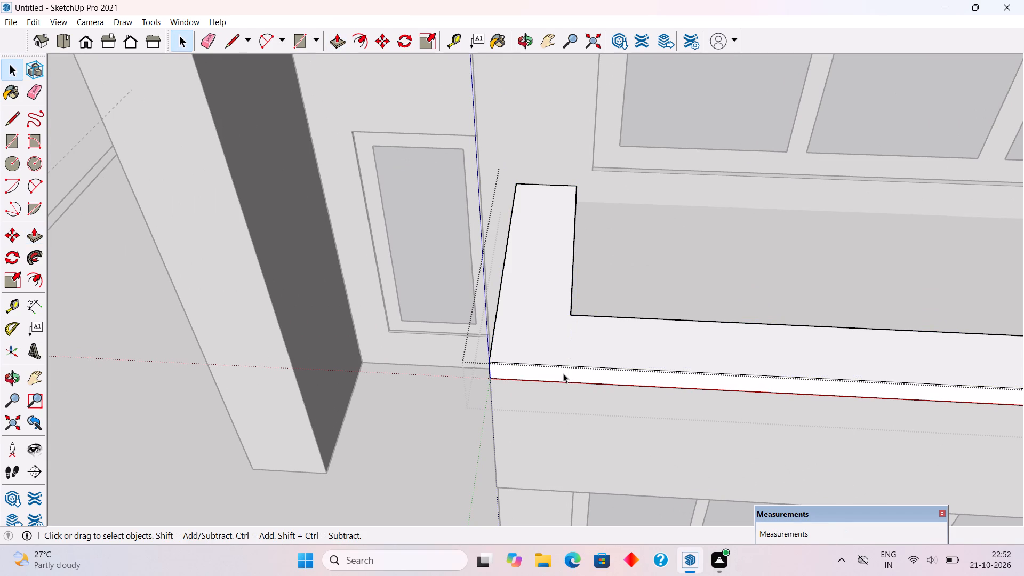
Delete the seam edge on top of the border at the corner away from the frame.
scroll(439, 339, "down", 9)
scroll(314, 337, "down", 7)
scroll(701, 346, "up", 5)
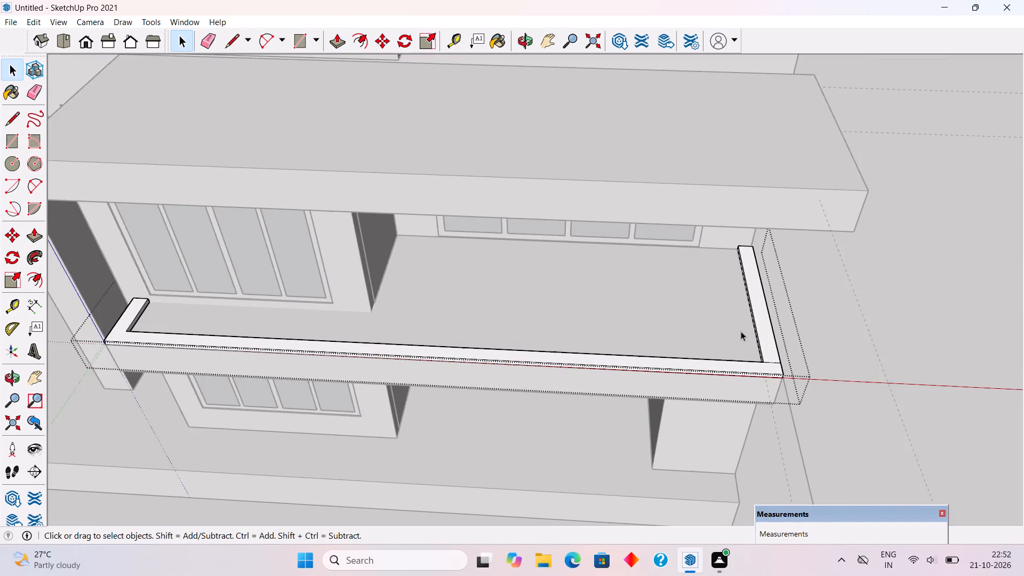
scroll(741, 331, "up", 9)
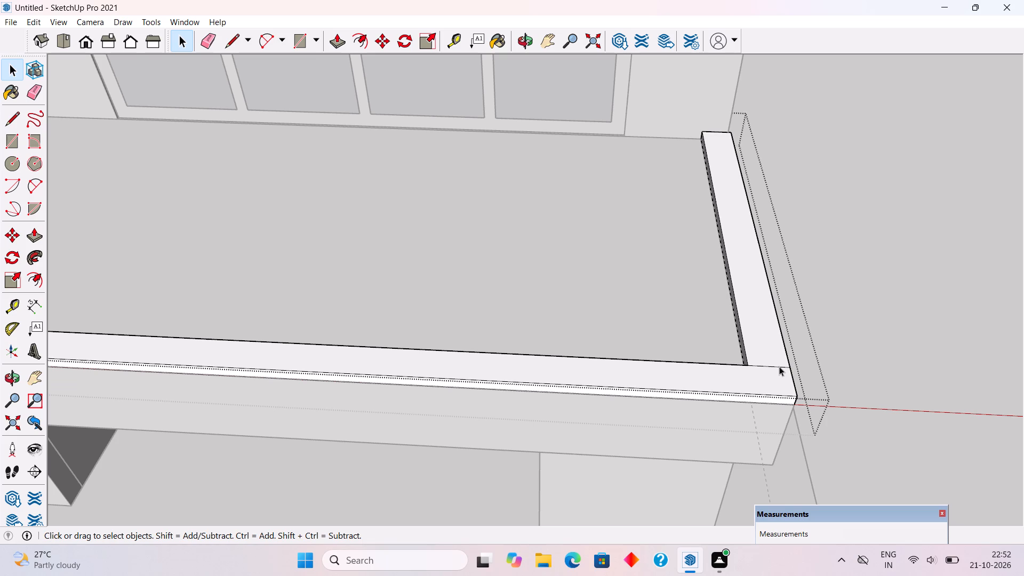
left_click(779, 365)
key("Delete")
Push/Pull the border's long front face outward by 2".
scroll(745, 404, "down", 5)
middle_click_drag(753, 351, 796, 191)
key("p")
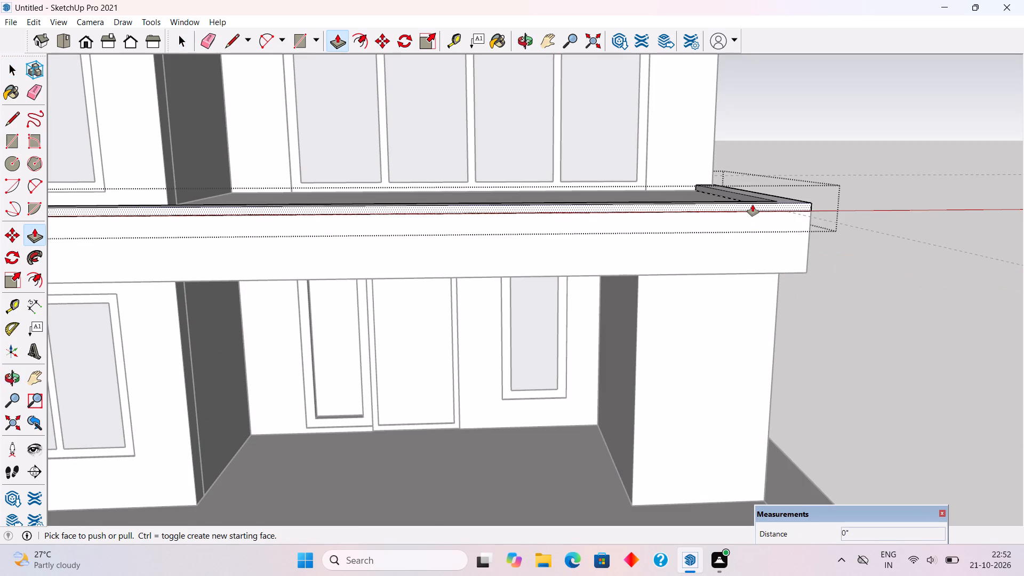
left_click(753, 205)
type("2\"")
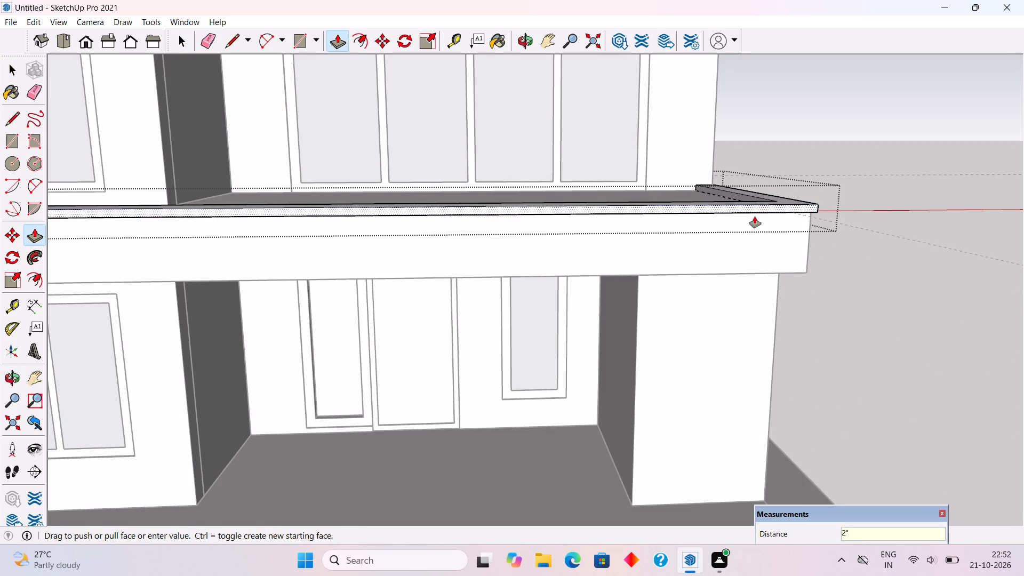
key("Return")
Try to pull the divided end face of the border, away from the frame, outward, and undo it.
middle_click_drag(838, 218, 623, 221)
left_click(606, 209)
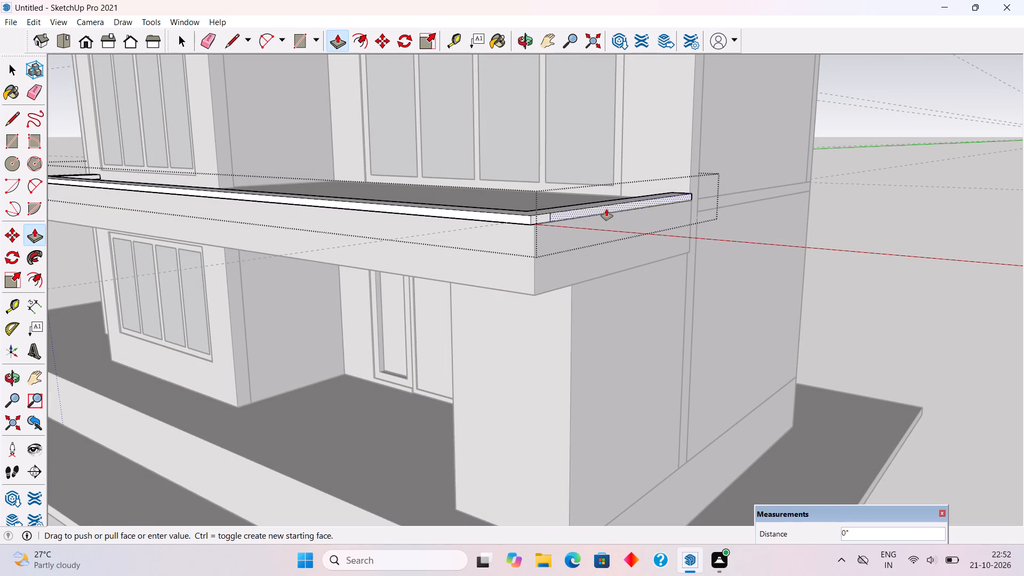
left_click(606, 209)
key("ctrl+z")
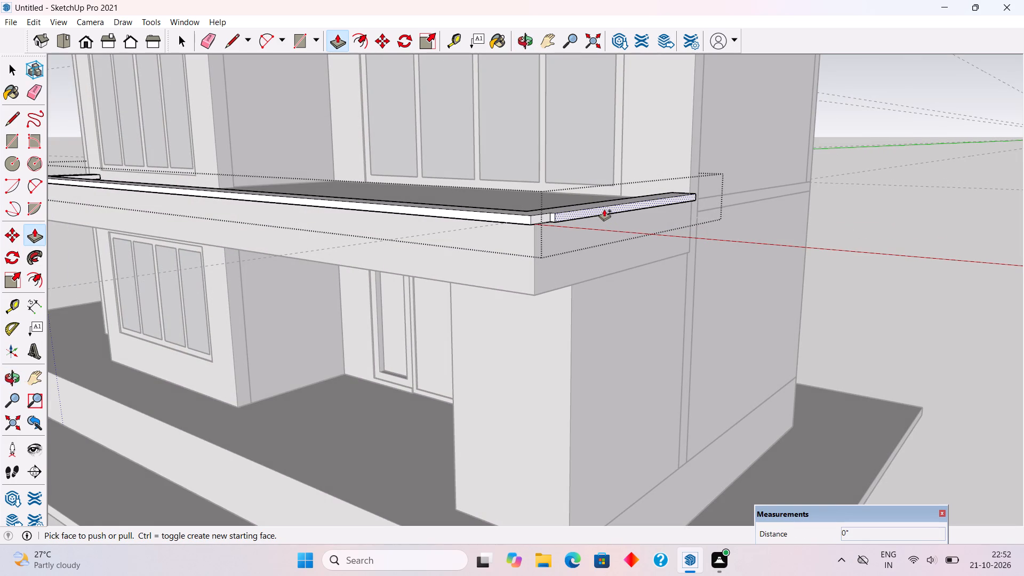
Delete the vertical seam edge dividing the border's outer end face at the end away from the frame.
scroll(540, 212, "up", 6)
key("space")
scroll(560, 221, "up", 5)
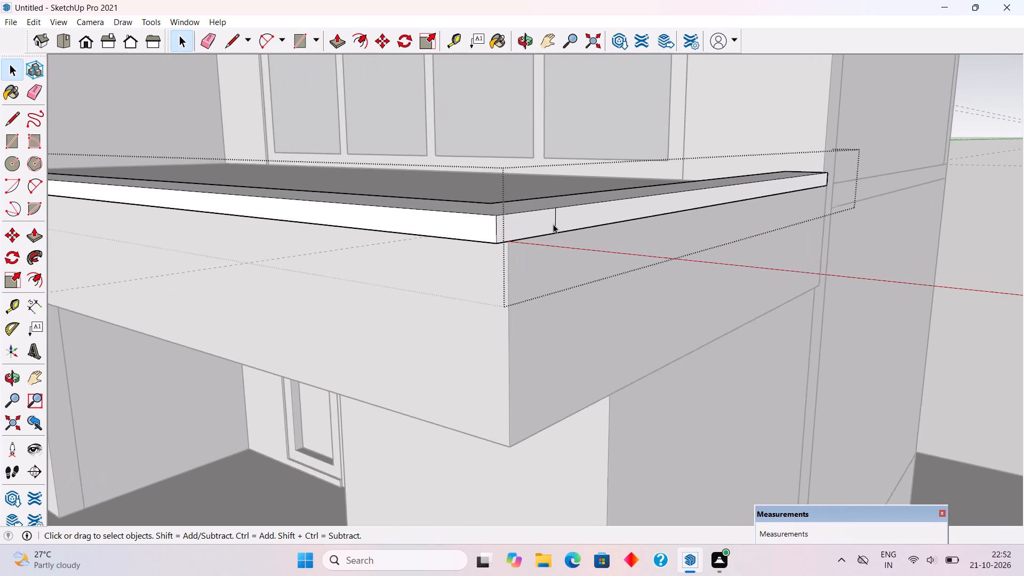
scroll(553, 224, "up", 3)
left_click(558, 215)
key("Delete")
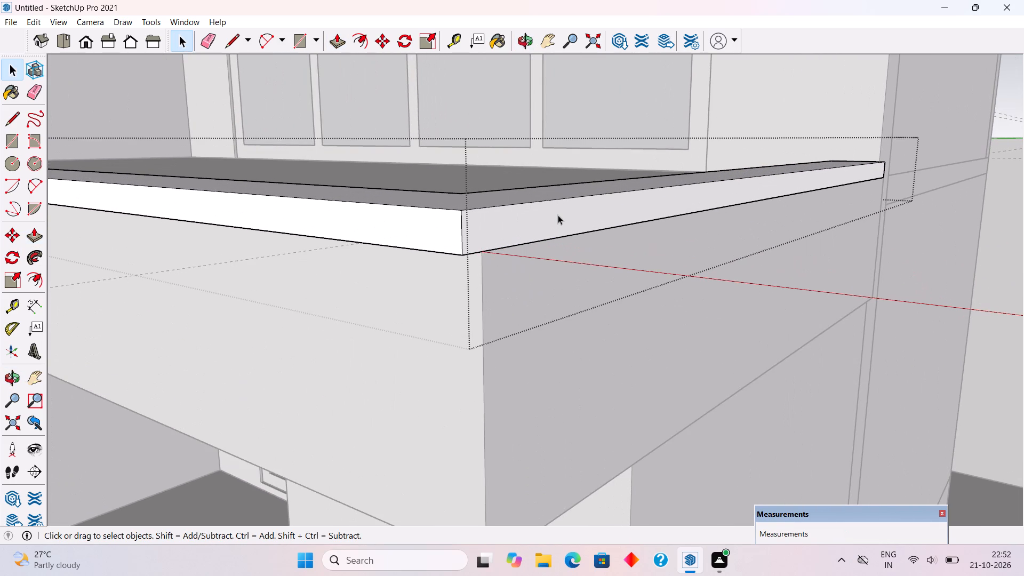
Push/Pull the border's outer end face away from the frame outward by 2".
key("p")
left_click(559, 215)
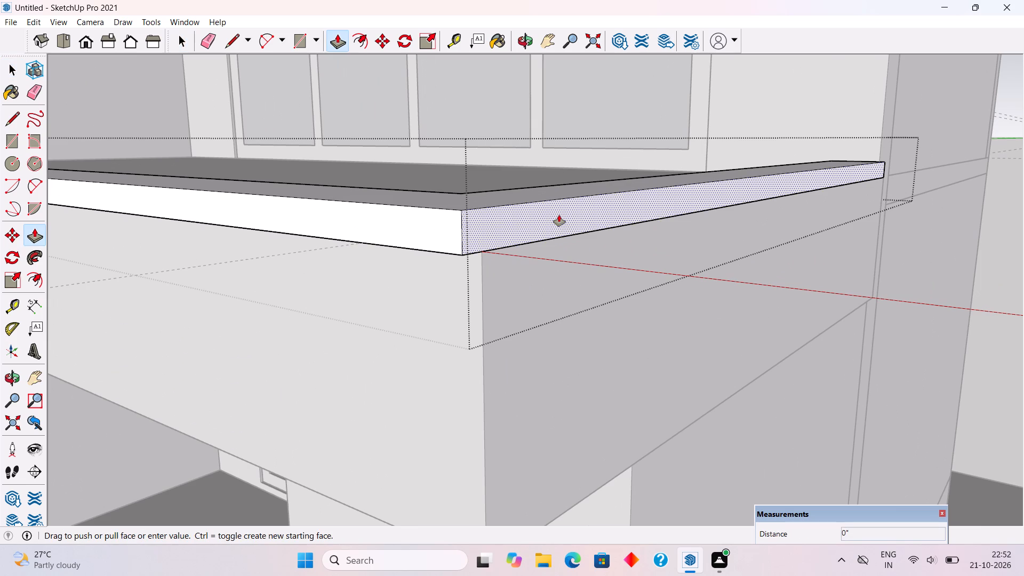
type("2\"")
key("Return")
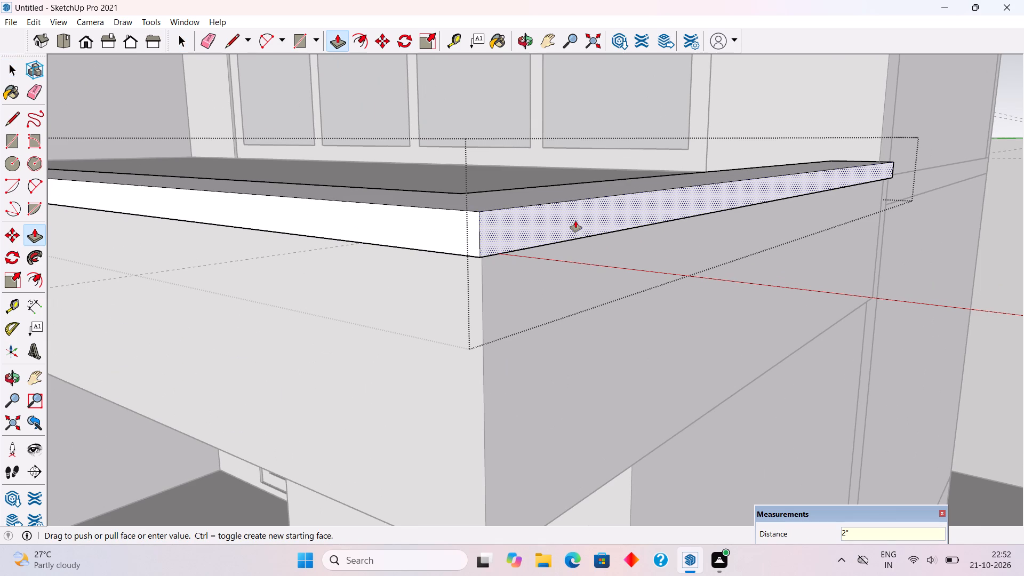
Push/Pull the border's outer end face beside the frame outward by the same 2" and close the group.
scroll(576, 221, "down", 16)
scroll(574, 220, "down", 12)
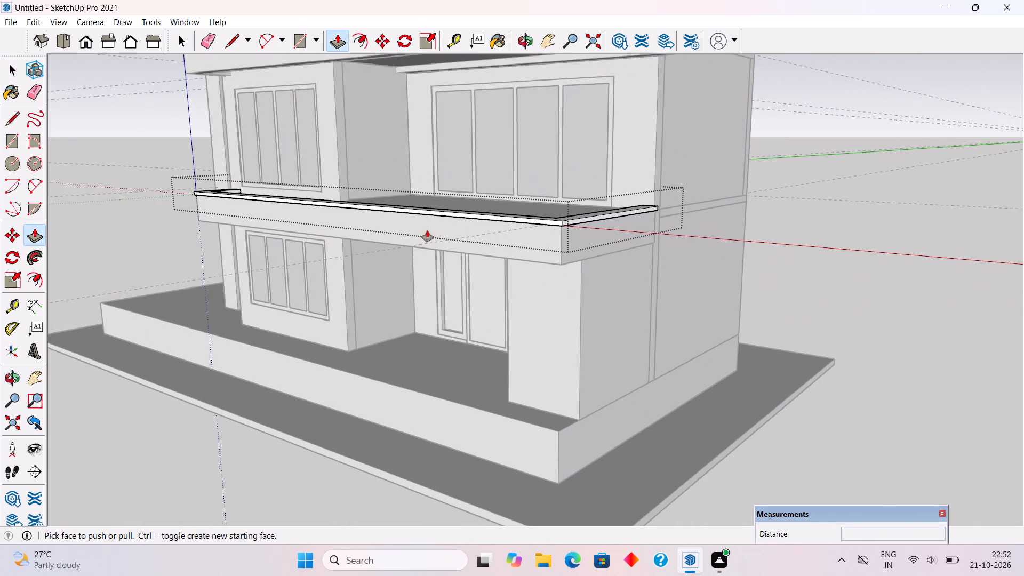
middle_click_drag(365, 229, 811, 244)
scroll(425, 242, "up", 5)
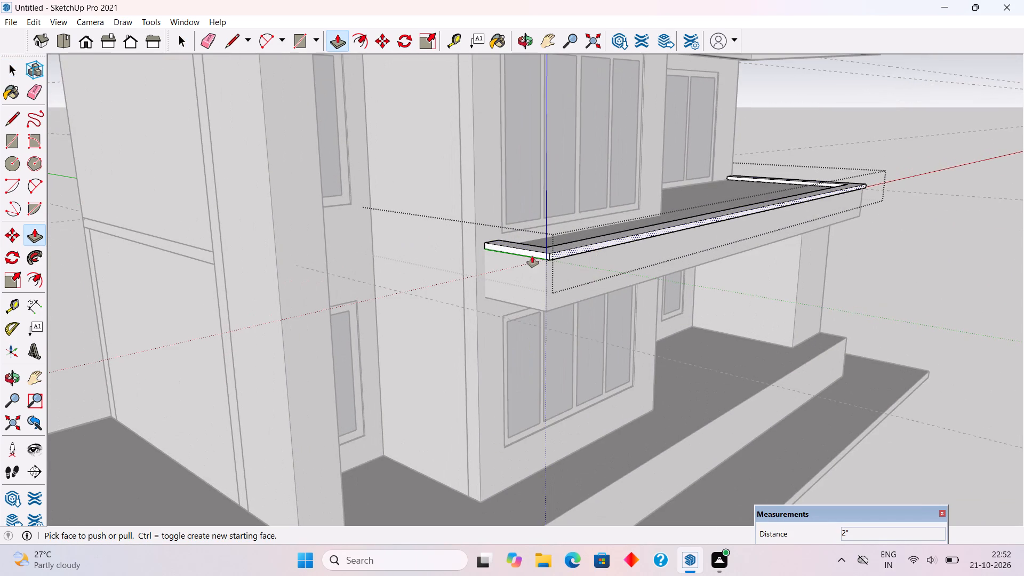
double_click(532, 255)
key("space")
scroll(532, 255, "down", 5)
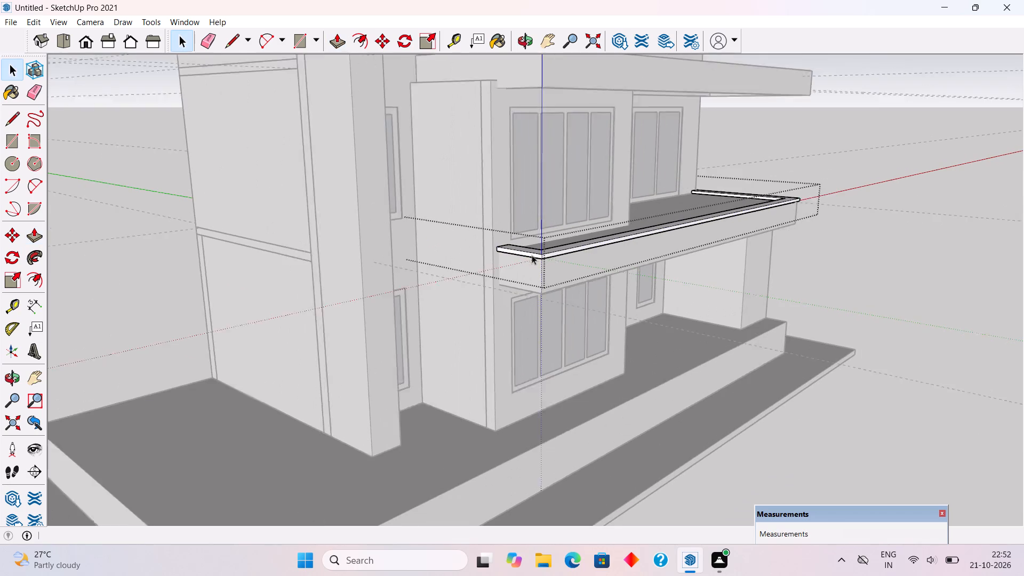
left_click(898, 199)
Draw a rectangle about 9 13/16" by 10' on top of the upper front slab, along its end beside the frame.
middle_click_drag(813, 206, 575, 202)
scroll(563, 202, "down", 4)
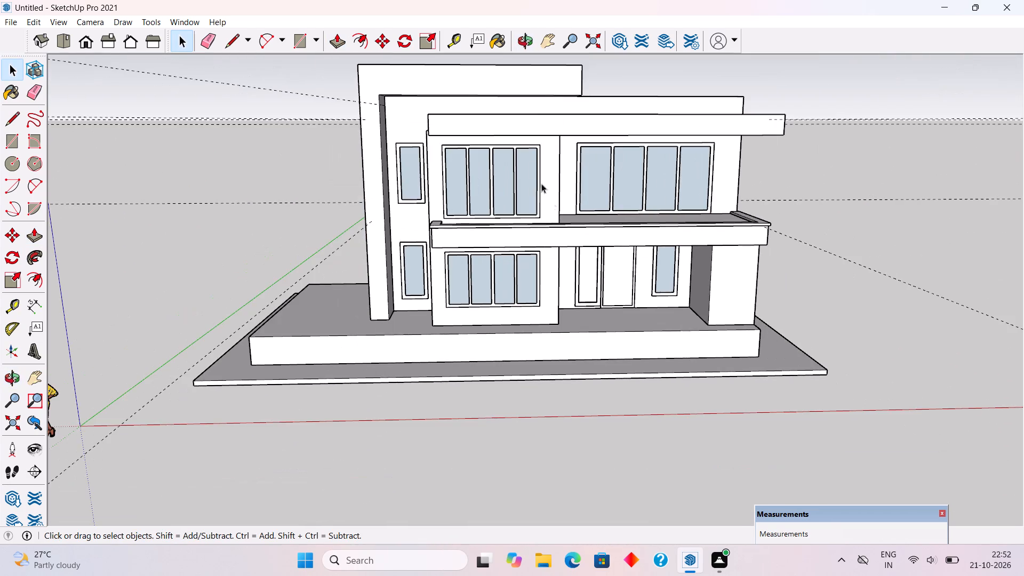
middle_click_drag(535, 118, 478, 279)
scroll(449, 159, "up", 4)
middle_click_drag(447, 149, 450, 136)
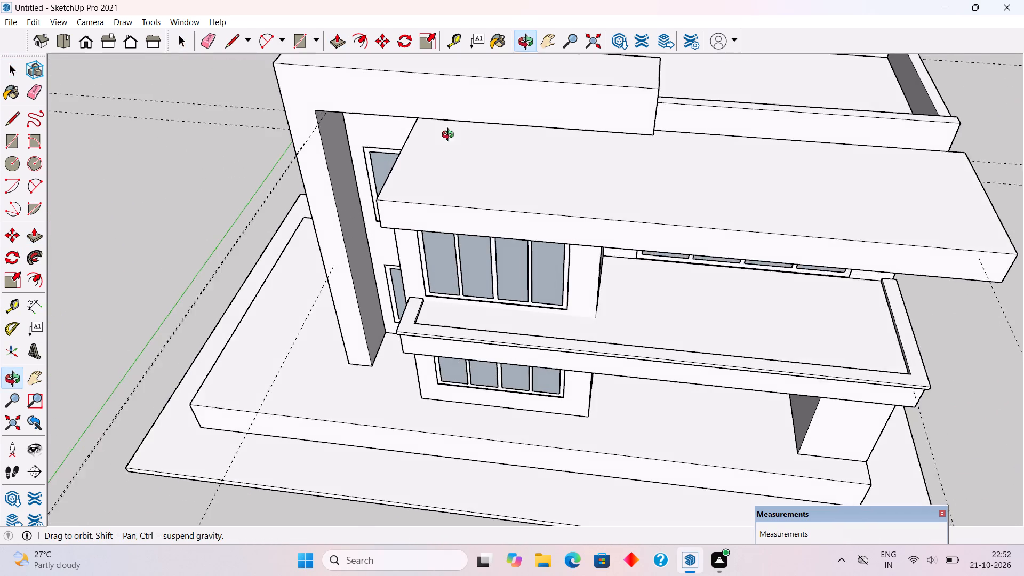
middle_click_drag(450, 136, 474, 97)
scroll(421, 119, "up", 7)
key("t")
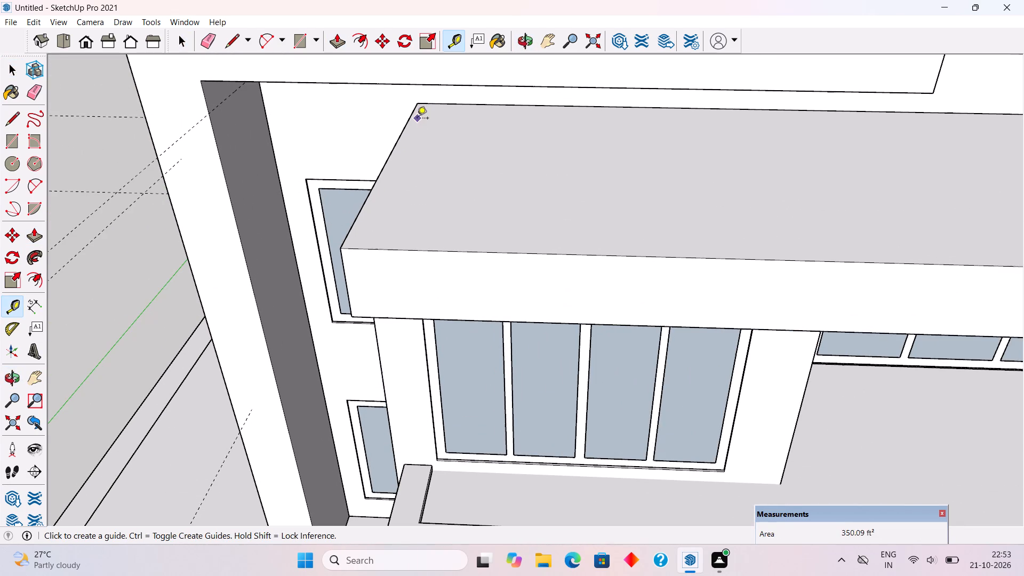
key("r")
left_click(416, 104)
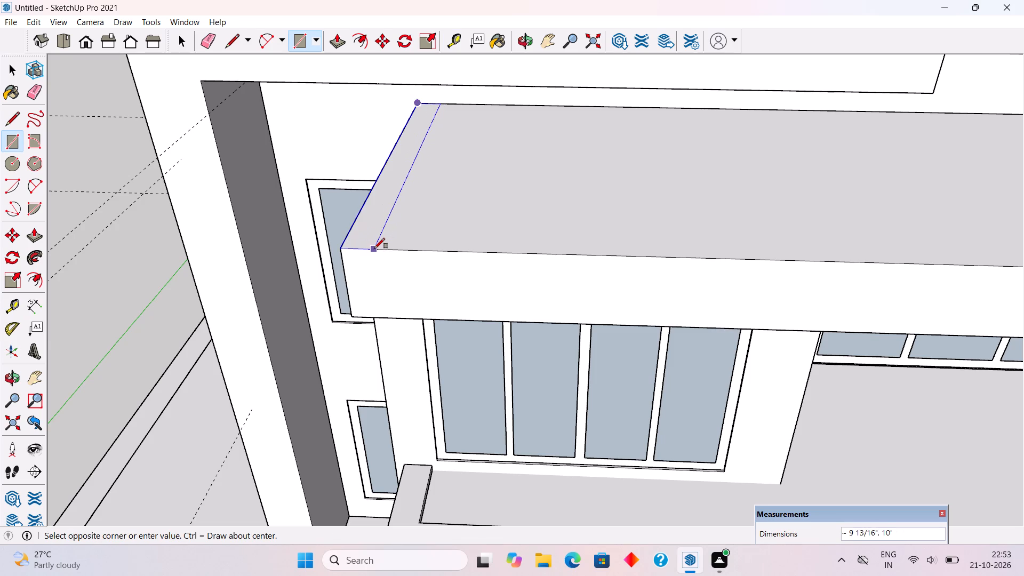
left_click(376, 249)
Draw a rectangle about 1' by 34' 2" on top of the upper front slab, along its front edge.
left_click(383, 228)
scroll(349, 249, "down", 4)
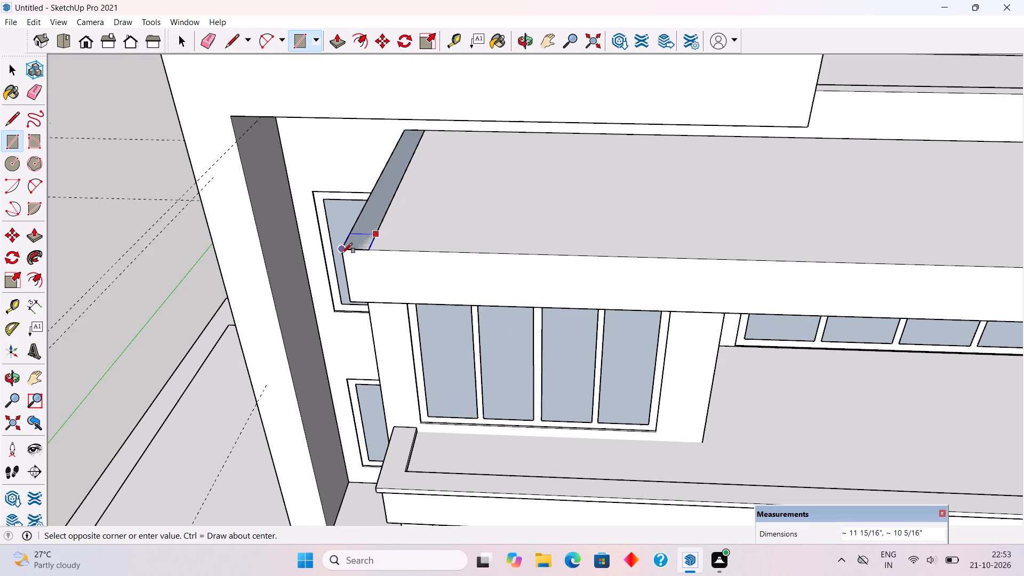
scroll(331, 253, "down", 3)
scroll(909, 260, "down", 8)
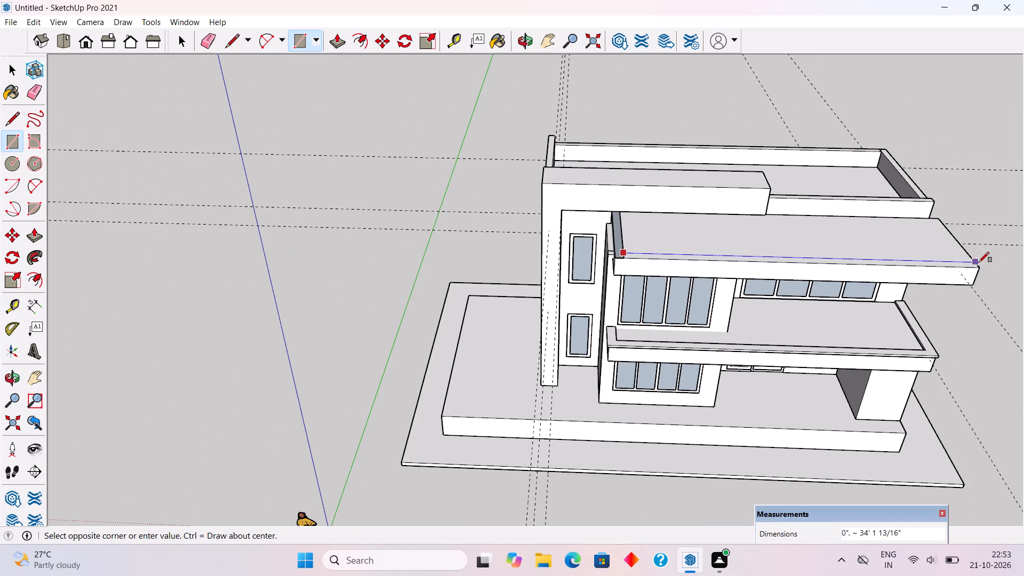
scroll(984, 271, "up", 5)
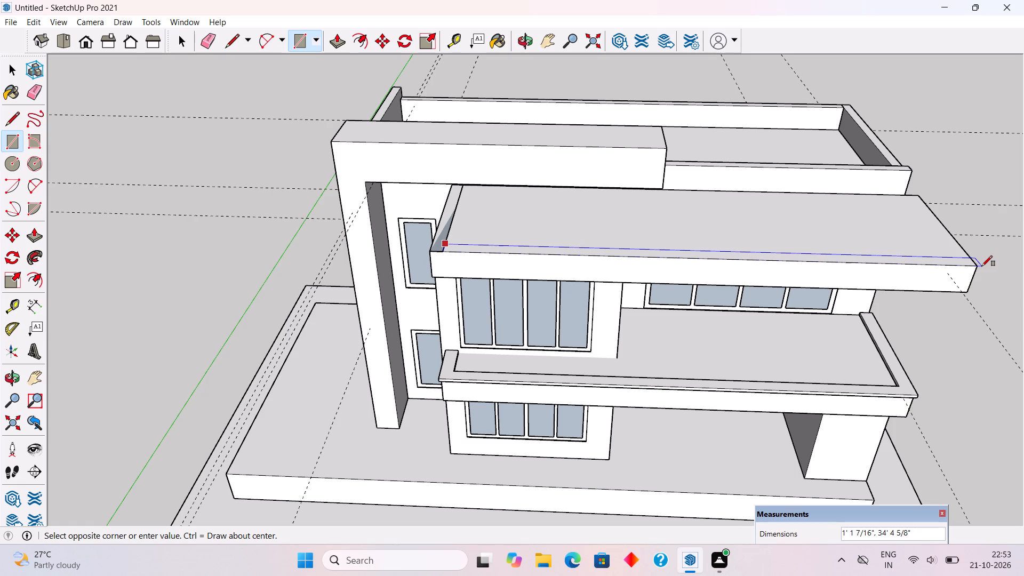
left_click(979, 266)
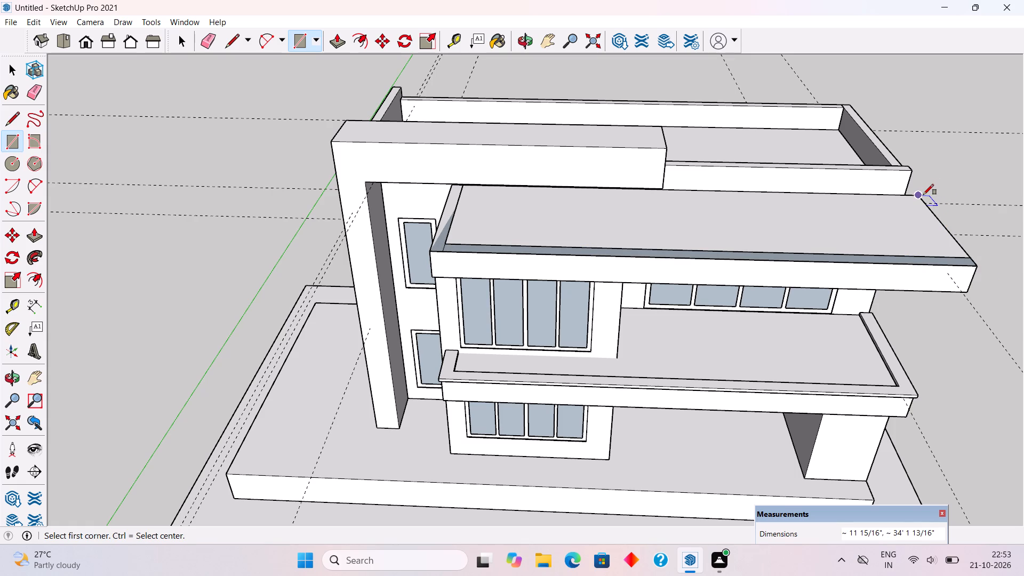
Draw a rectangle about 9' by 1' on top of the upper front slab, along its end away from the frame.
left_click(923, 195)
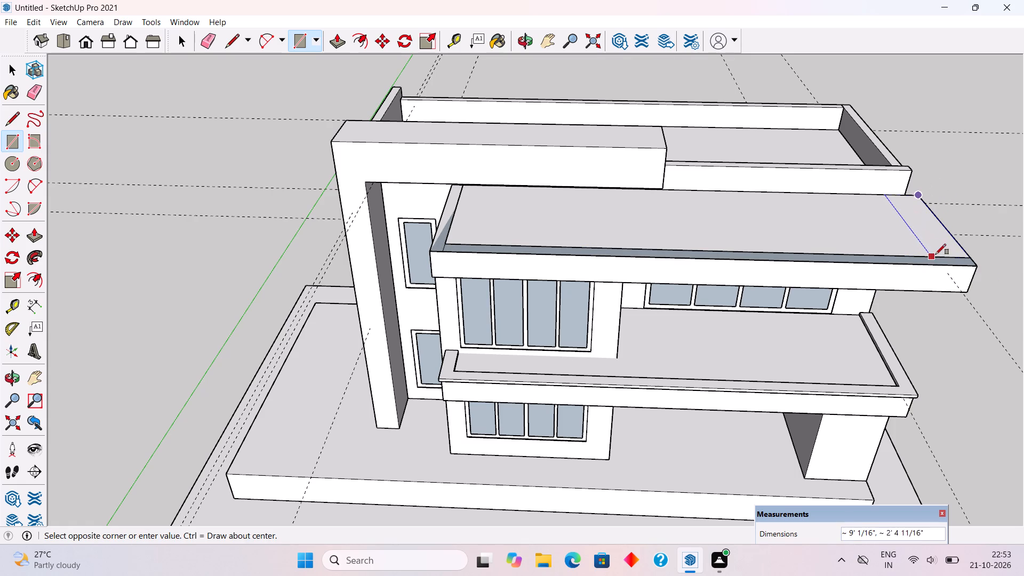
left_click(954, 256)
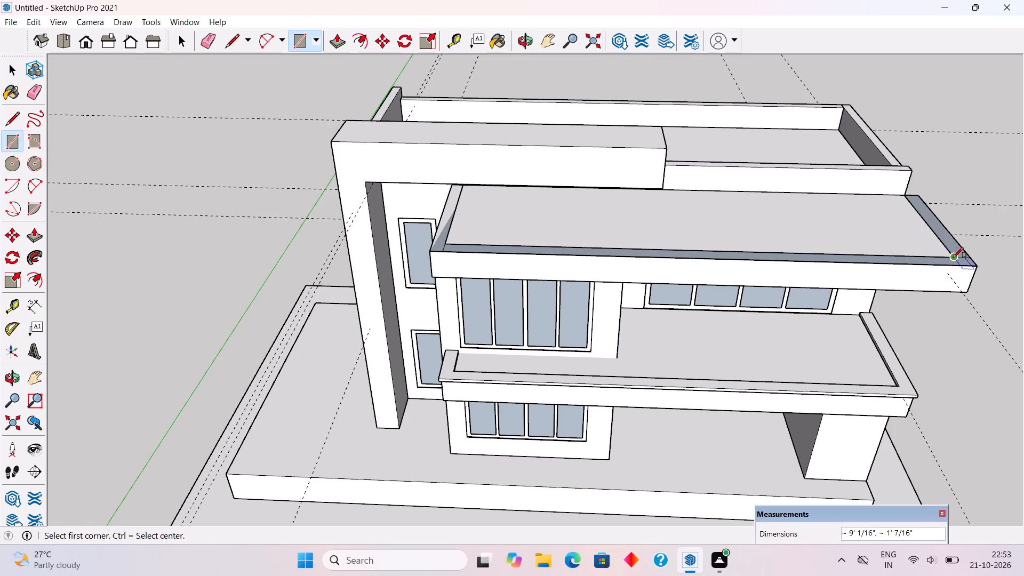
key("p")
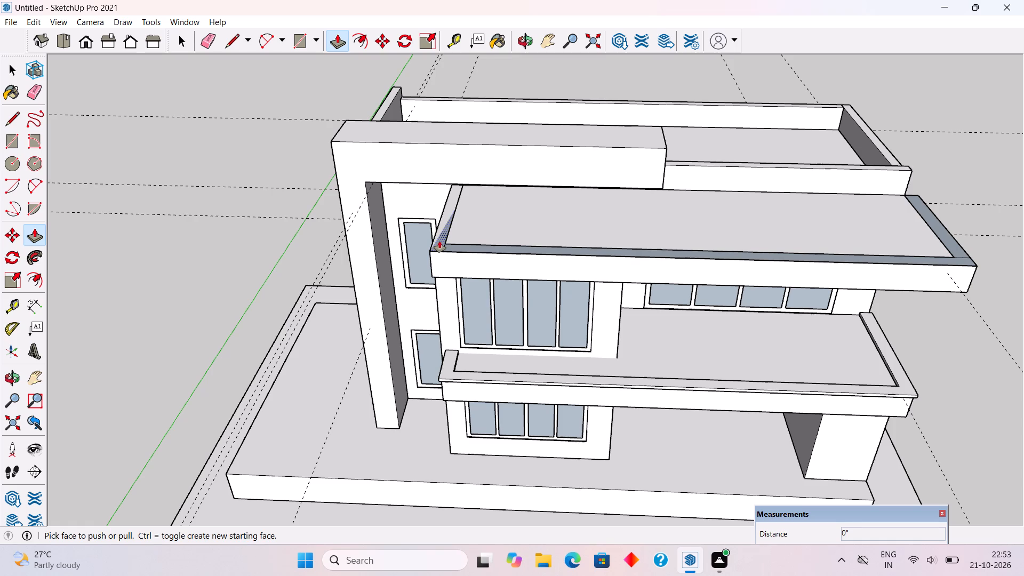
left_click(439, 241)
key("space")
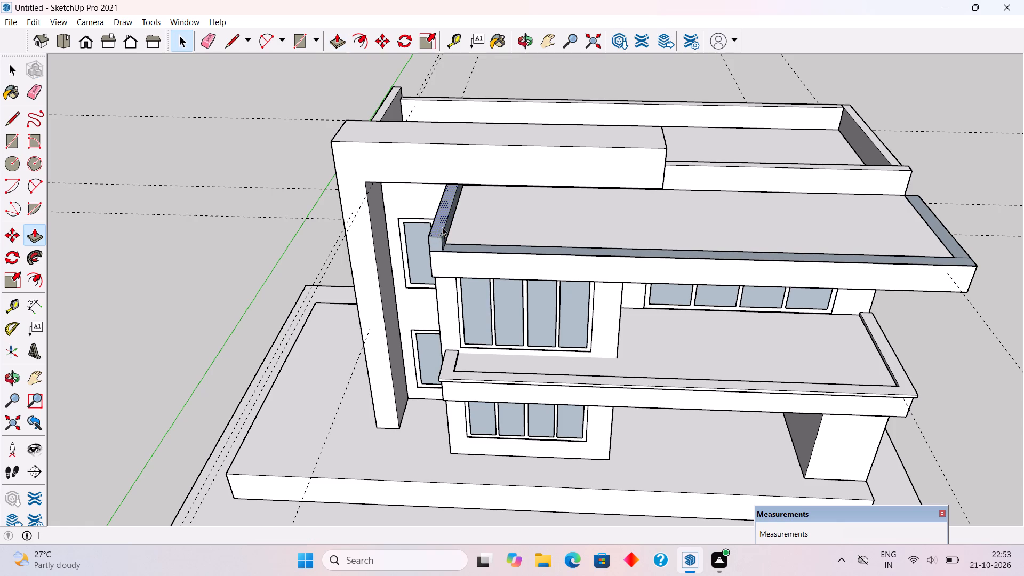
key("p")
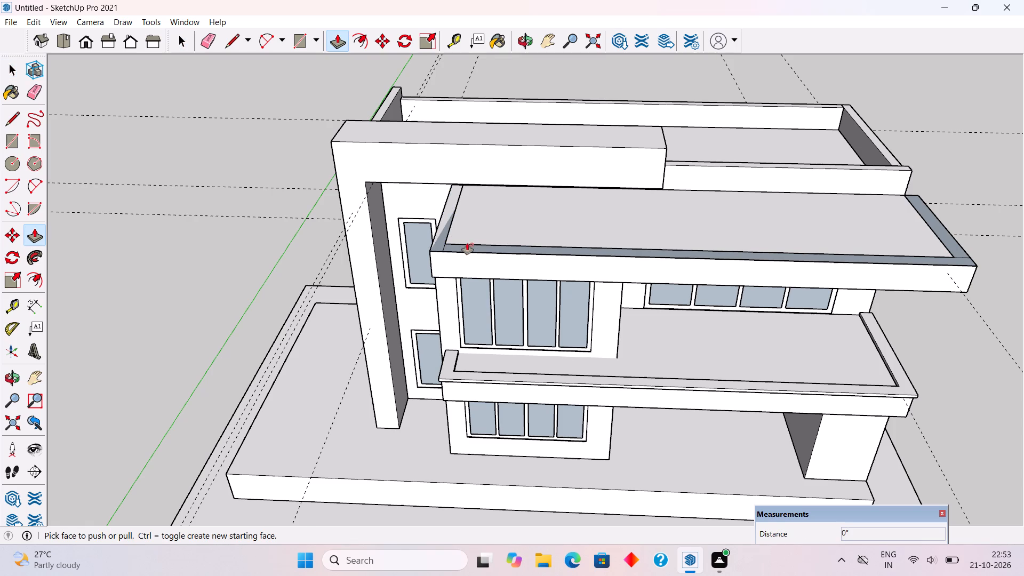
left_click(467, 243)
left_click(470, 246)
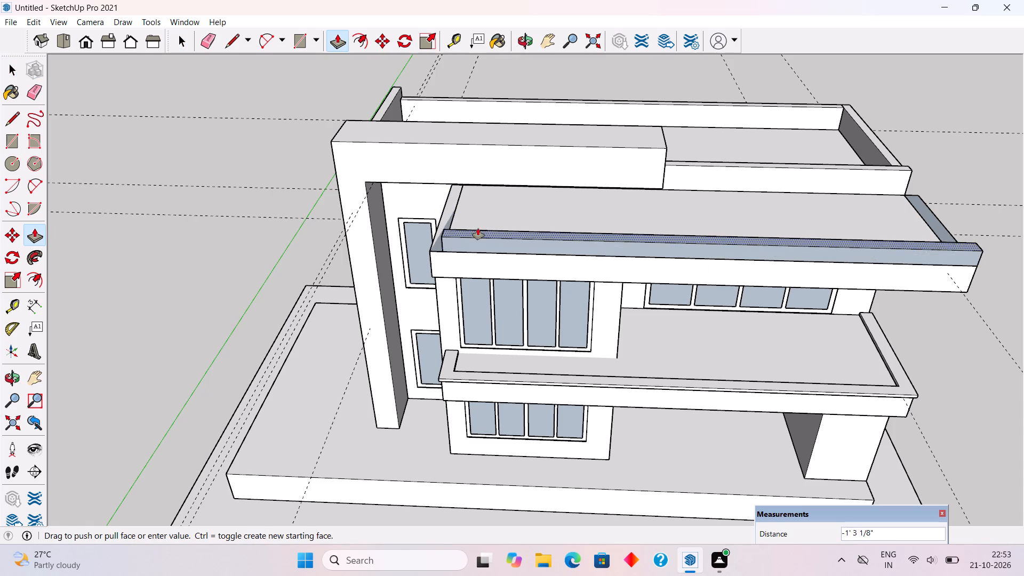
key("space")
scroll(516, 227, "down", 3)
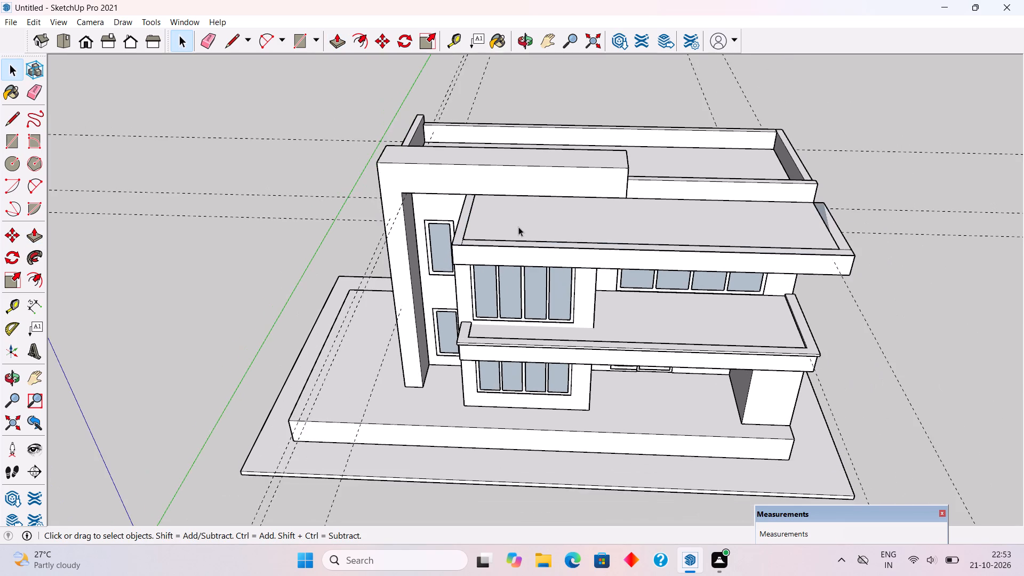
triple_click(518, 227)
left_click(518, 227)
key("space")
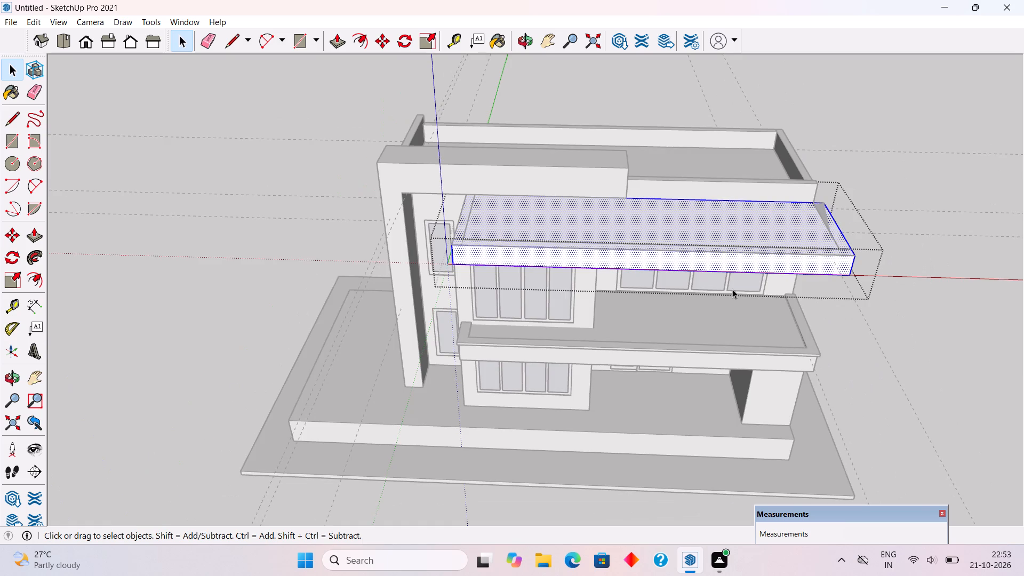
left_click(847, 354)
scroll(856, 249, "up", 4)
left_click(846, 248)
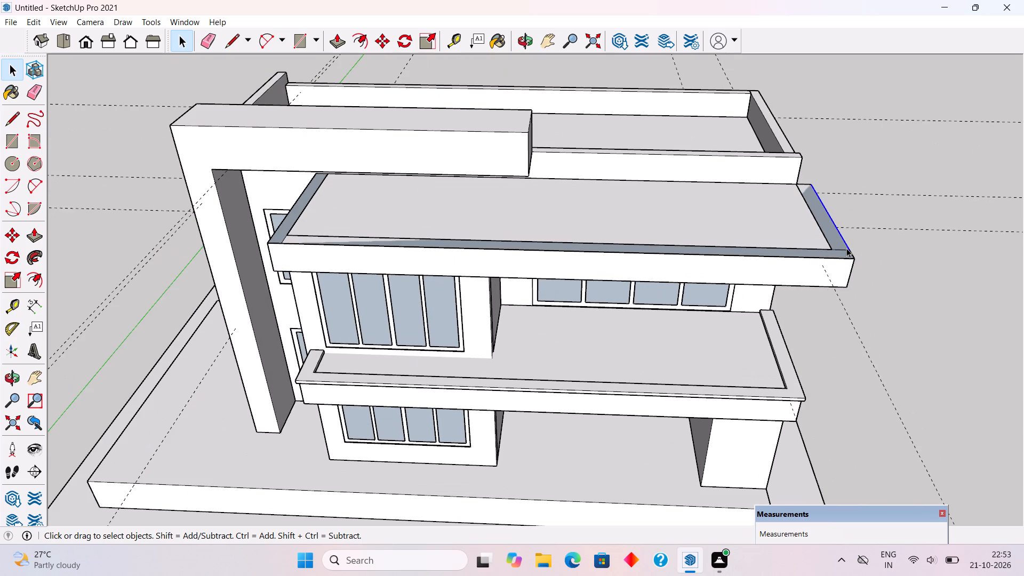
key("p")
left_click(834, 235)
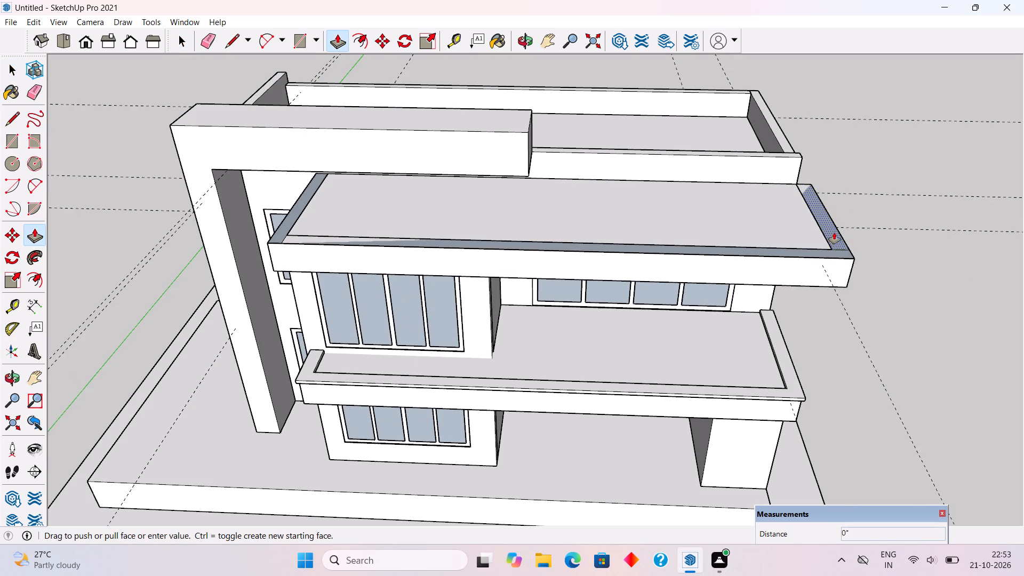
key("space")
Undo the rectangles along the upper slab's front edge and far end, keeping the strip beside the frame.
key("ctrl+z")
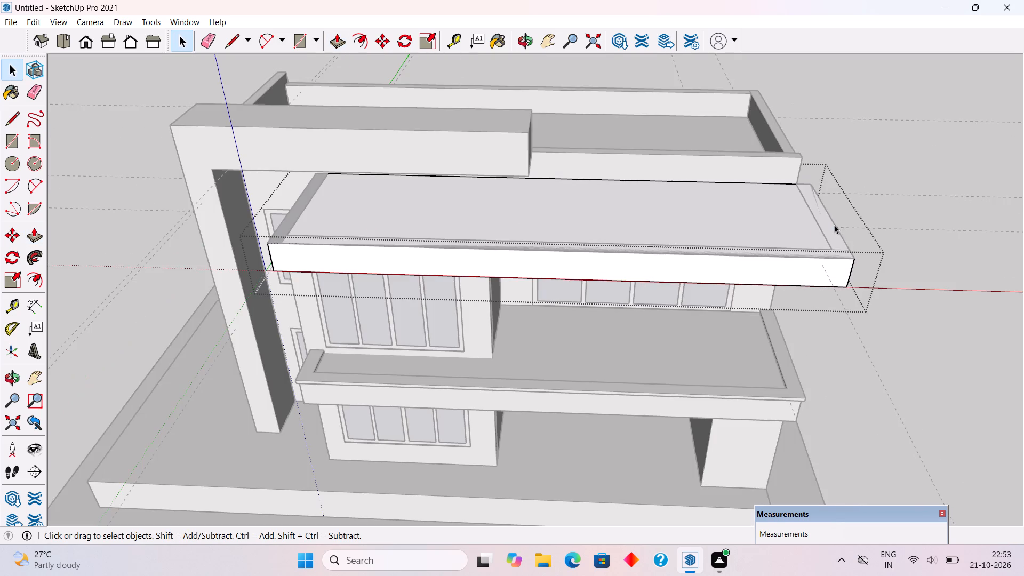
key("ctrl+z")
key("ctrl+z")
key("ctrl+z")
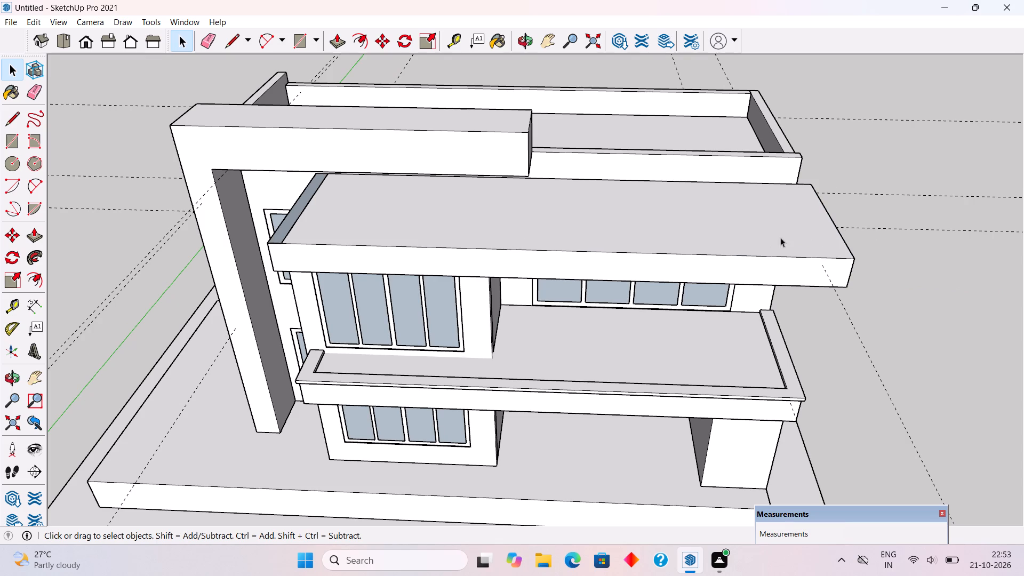
Push/Pull the strip beside the frame on top of the upper front slab upward by 3".
key("p")
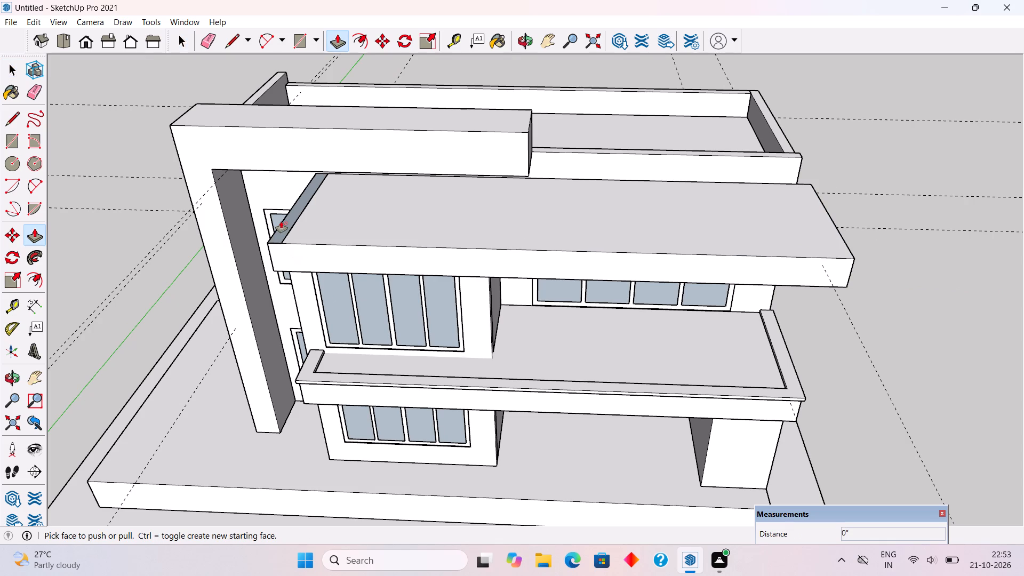
left_click(285, 229)
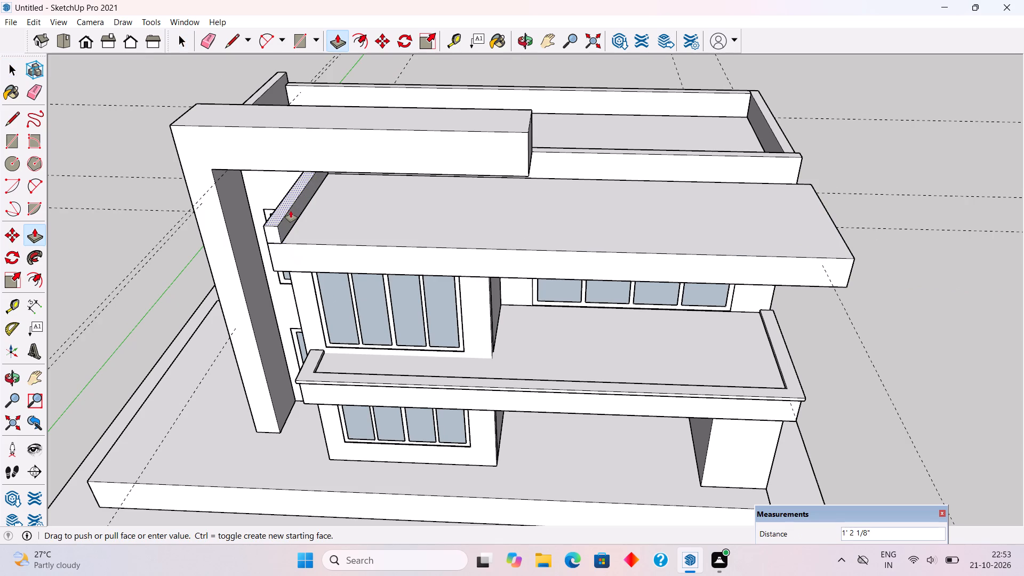
type("3\"")
key("Return")
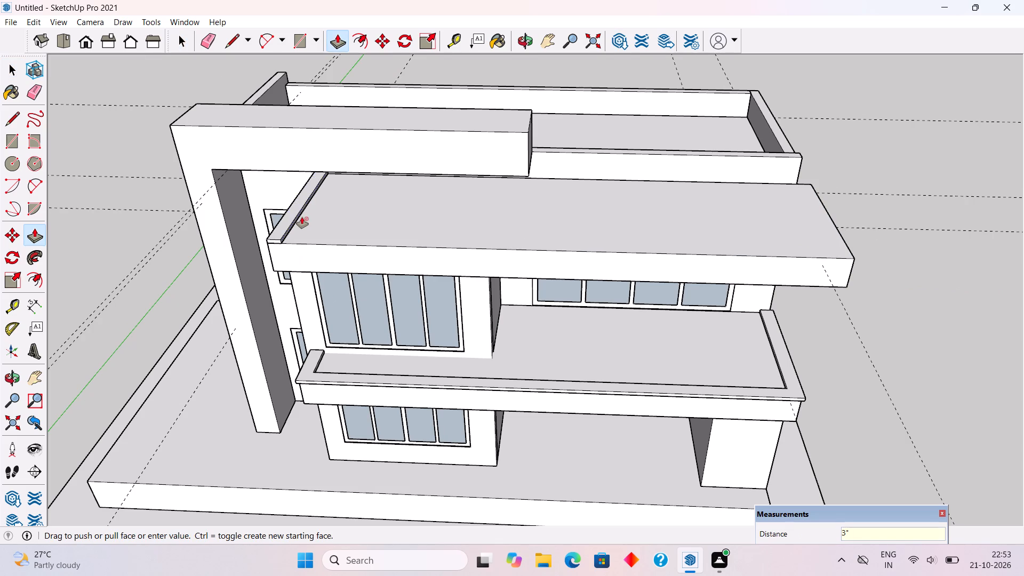
Draw a rectangle about 7 7/8" by 34' 1 13/16" along the upper slab's front edge, from the raised strip to the far end.
key("r")
middle_click_drag(300, 251, 276, 315)
scroll(284, 288, "up", 3)
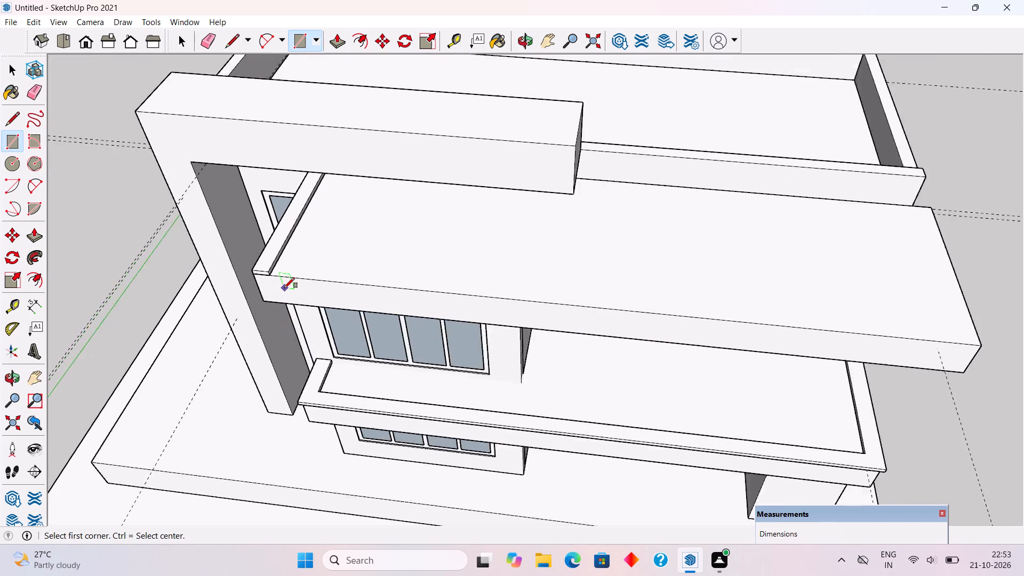
scroll(284, 288, "up", 7)
left_click(272, 251)
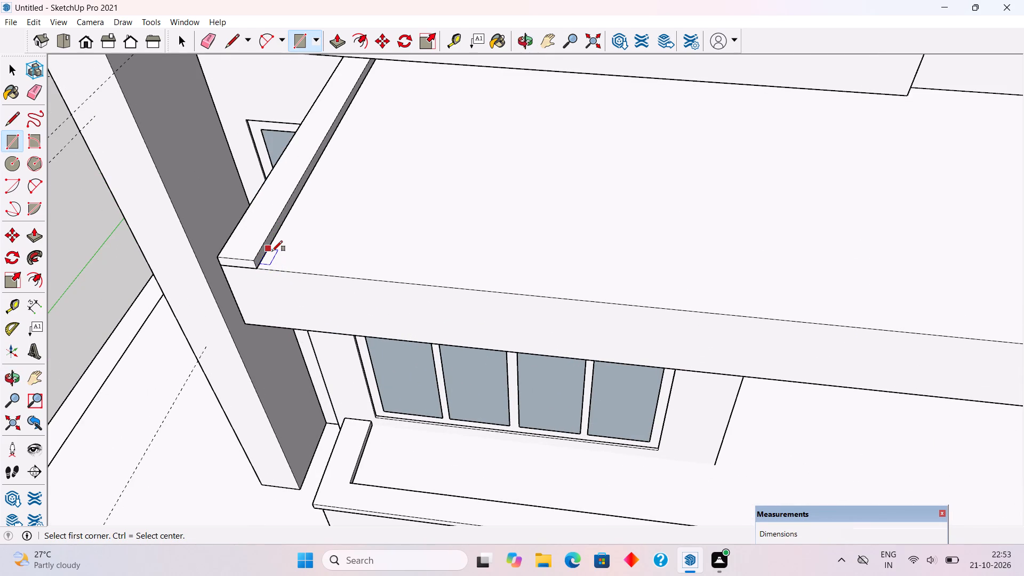
scroll(269, 269, "down", 13)
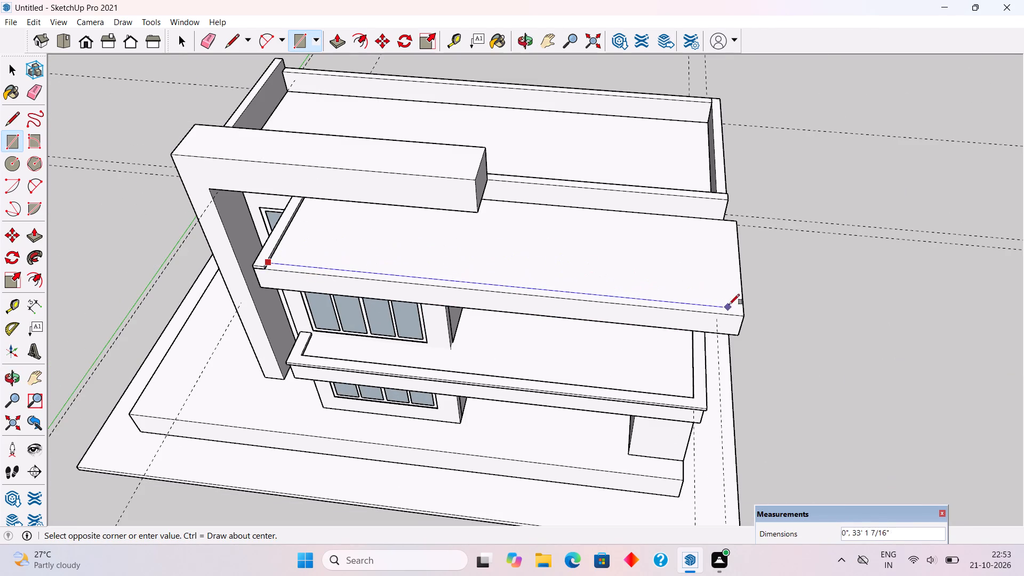
left_click(743, 319)
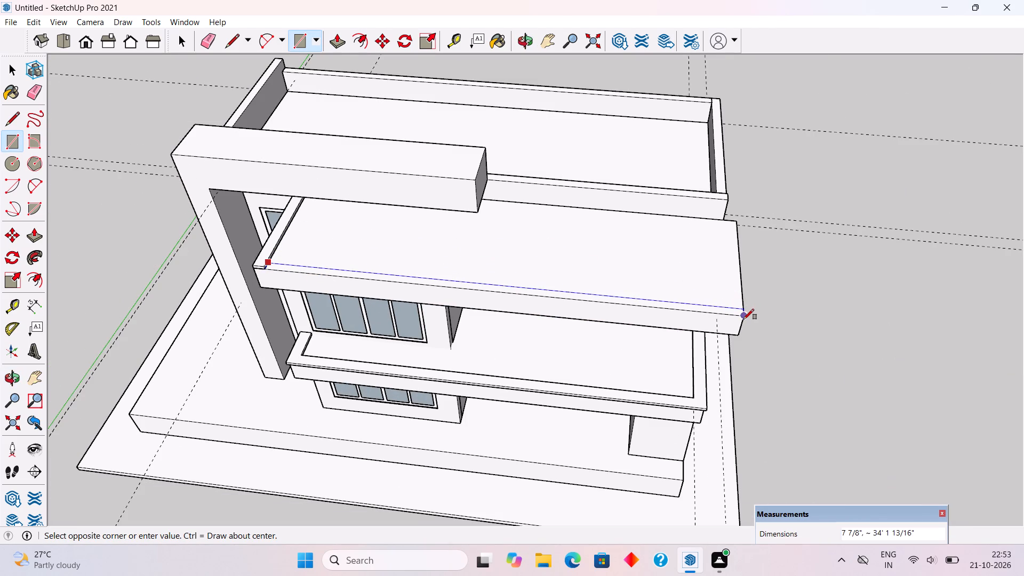
Push/Pull the front-edge strip on the upper slab upward by 3".
key("p")
left_click(724, 306)
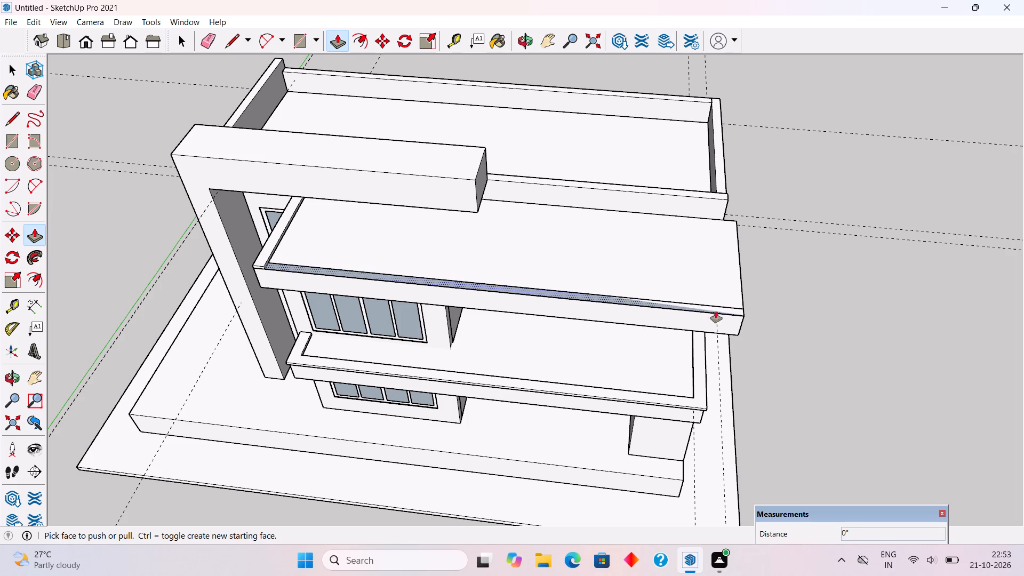
left_click(715, 307)
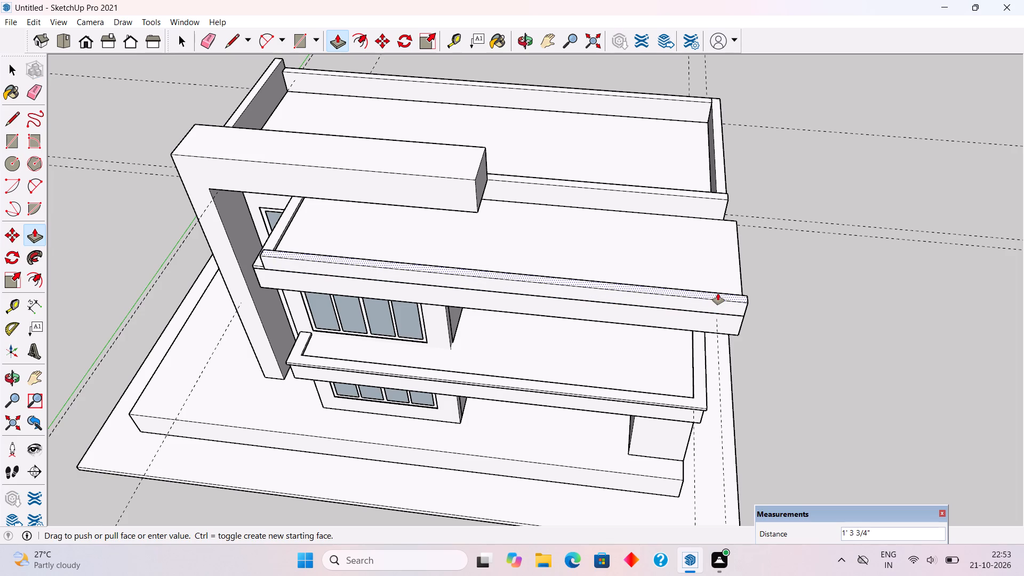
type("3\"")
key("Return")
Draw a rectangle about 9' 4 1/8" by 1' on the upper slab along its end away from the frame, up to the front strip.
middle_click_drag(725, 260, 733, 383)
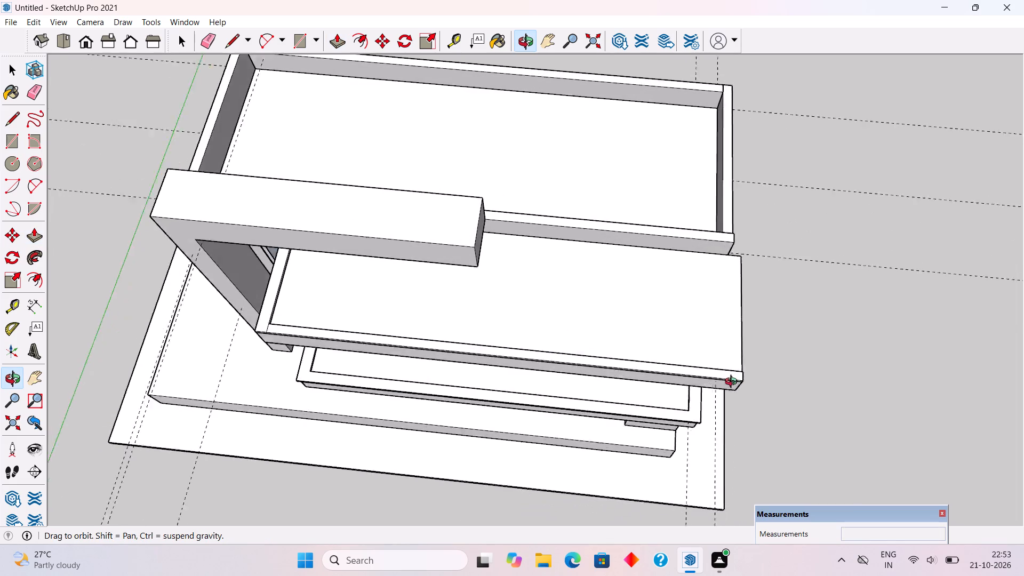
middle_click_drag(733, 383, 733, 467)
scroll(752, 403, "up", 8)
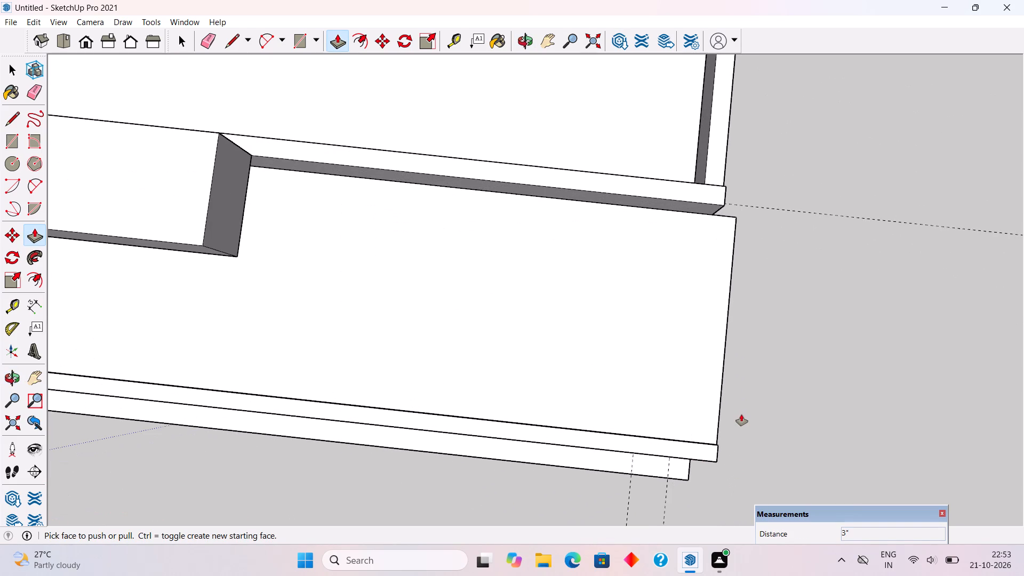
key("r")
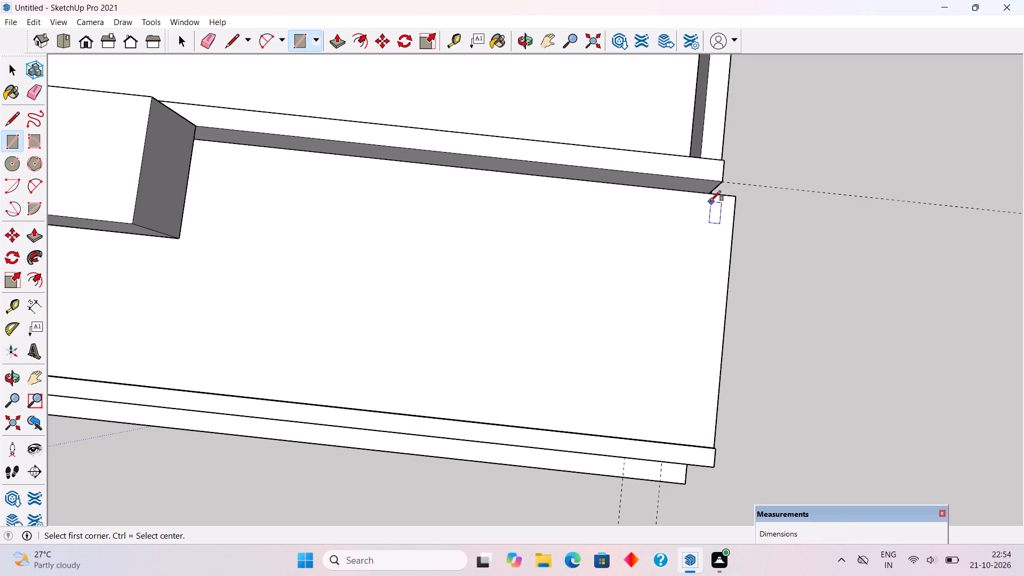
left_click(712, 191)
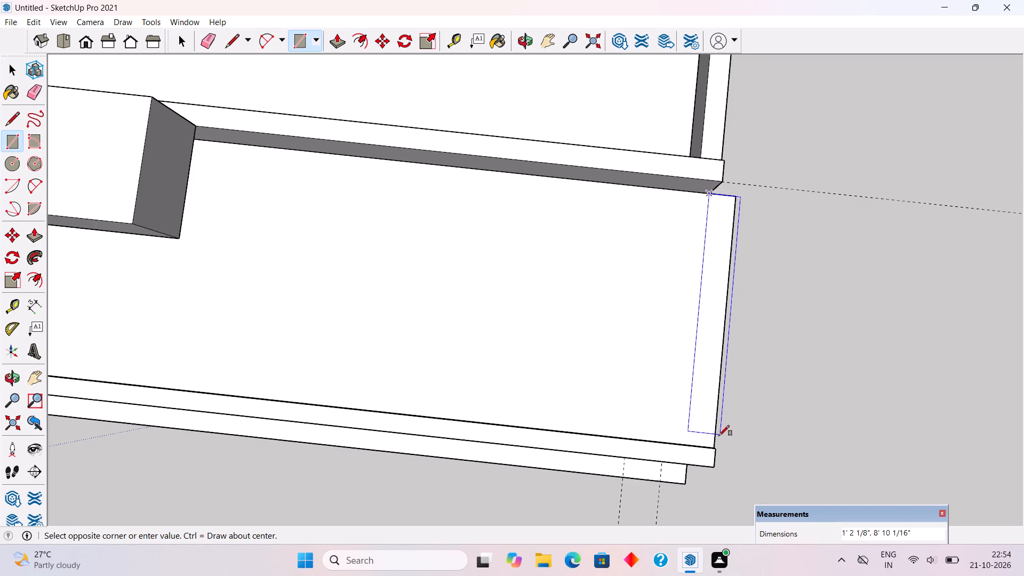
scroll(714, 447, "up", 17)
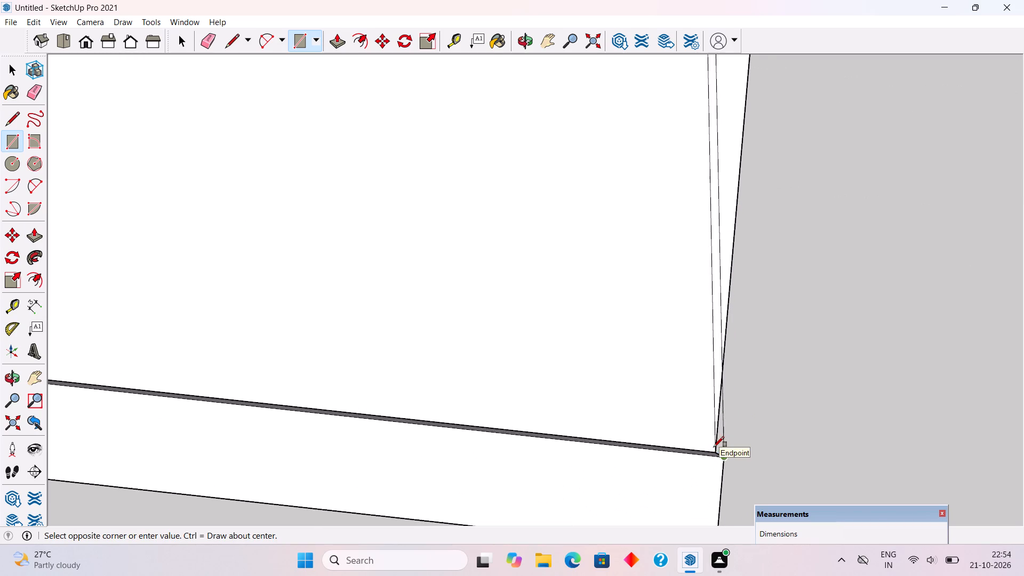
left_click(719, 452)
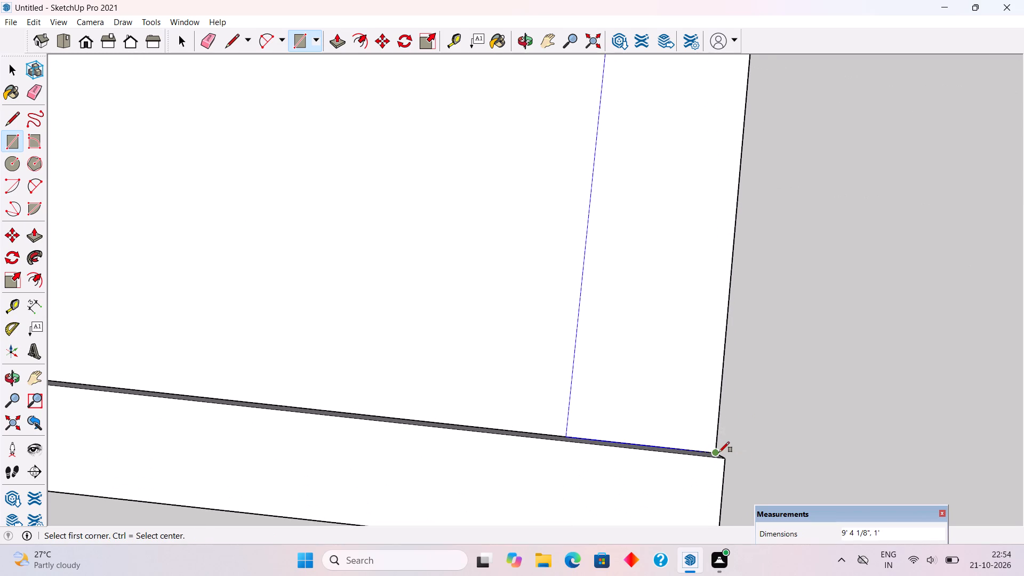
Push/Pull the end strip away from the frame upward, level with the top of the front strip.
key("p")
left_click(694, 415)
left_click(660, 466)
key("space")
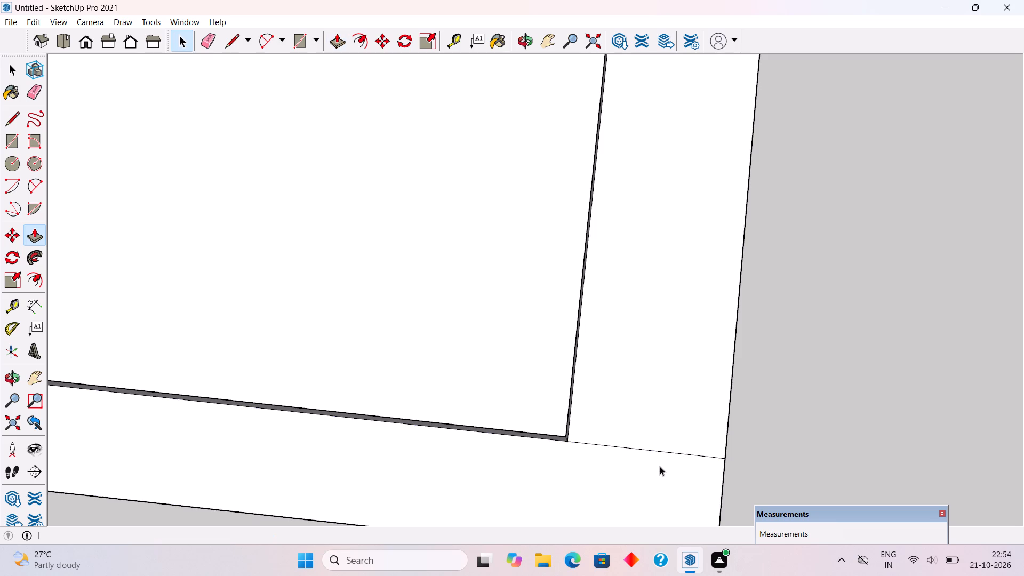
Delete the seam edge between the front strip and the end strip on the border's top face.
left_click(668, 451)
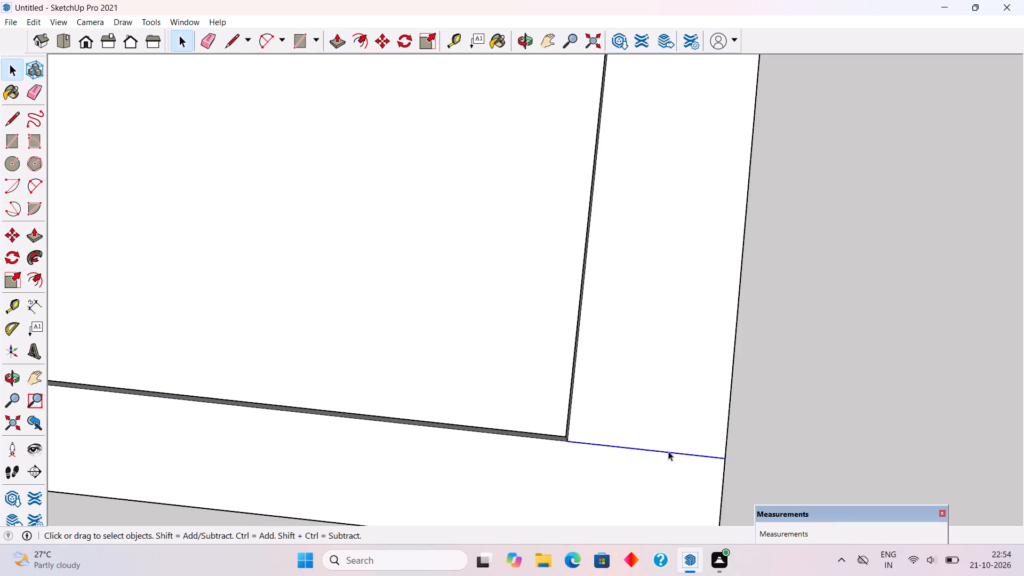
key("Delete")
Delete the short seam edge on the upper border's outer side face, near the corner away from the frame.
middle_click_drag(677, 440, 515, 255)
scroll(515, 255, "down", 4)
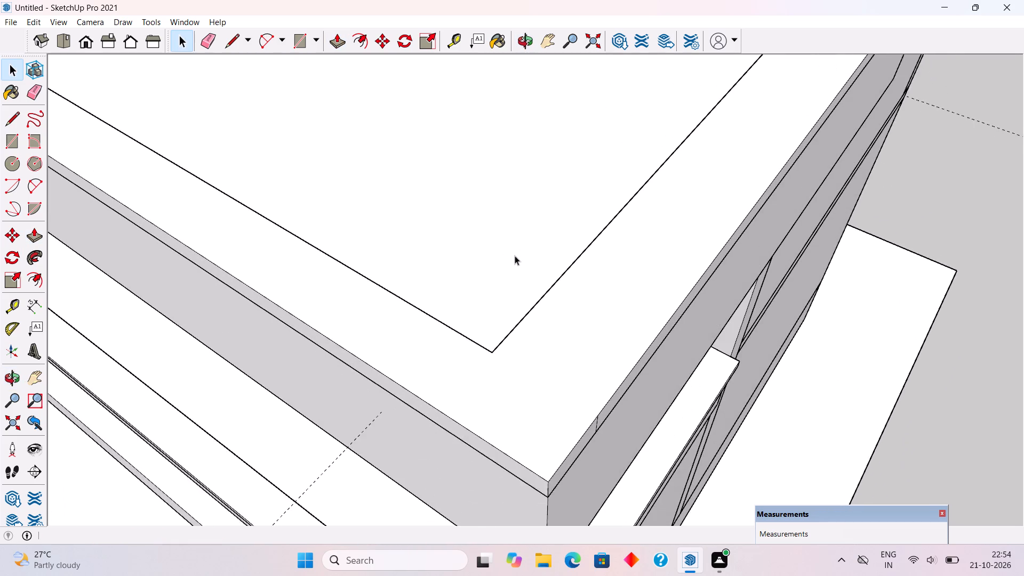
scroll(600, 387, "up", 8)
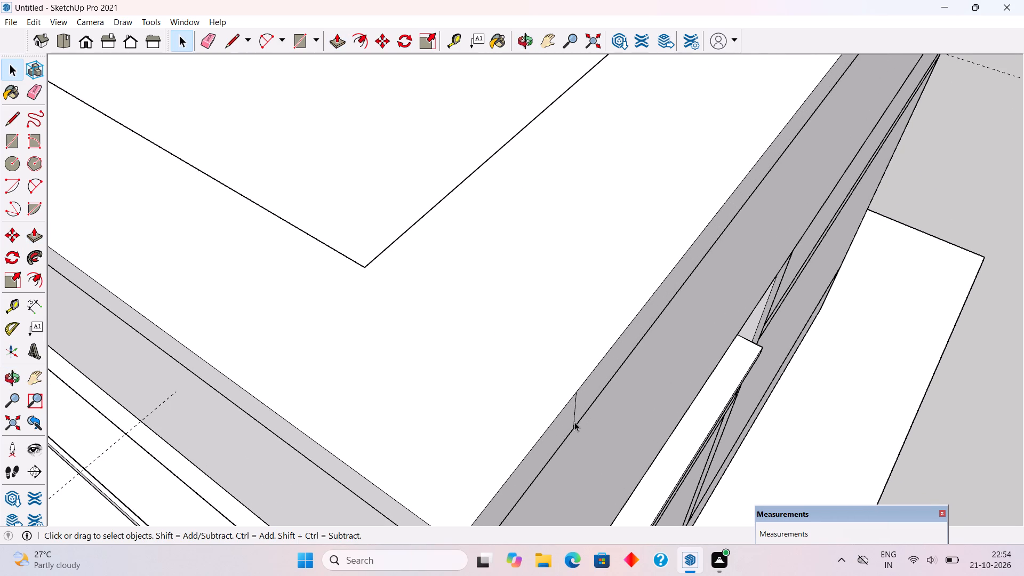
left_click(574, 422)
key("Delete")
scroll(579, 411, "down", 4)
scroll(583, 399, "up", 1)
scroll(585, 396, "down", 1)
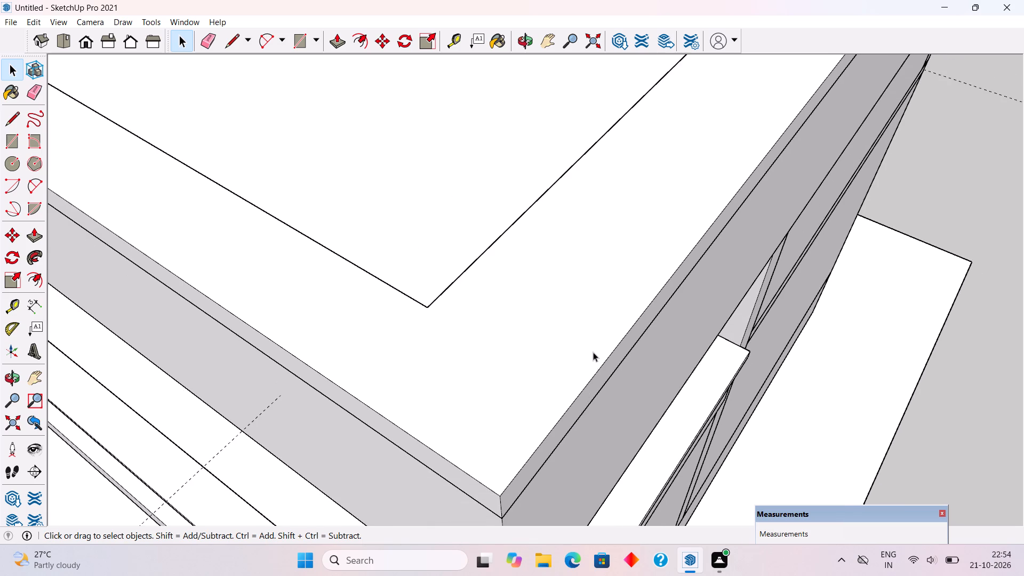
Delete the seam edges on the front and top faces of the upper border at its frame-side corner.
scroll(594, 345, "down", 20)
scroll(599, 378, "down", 7)
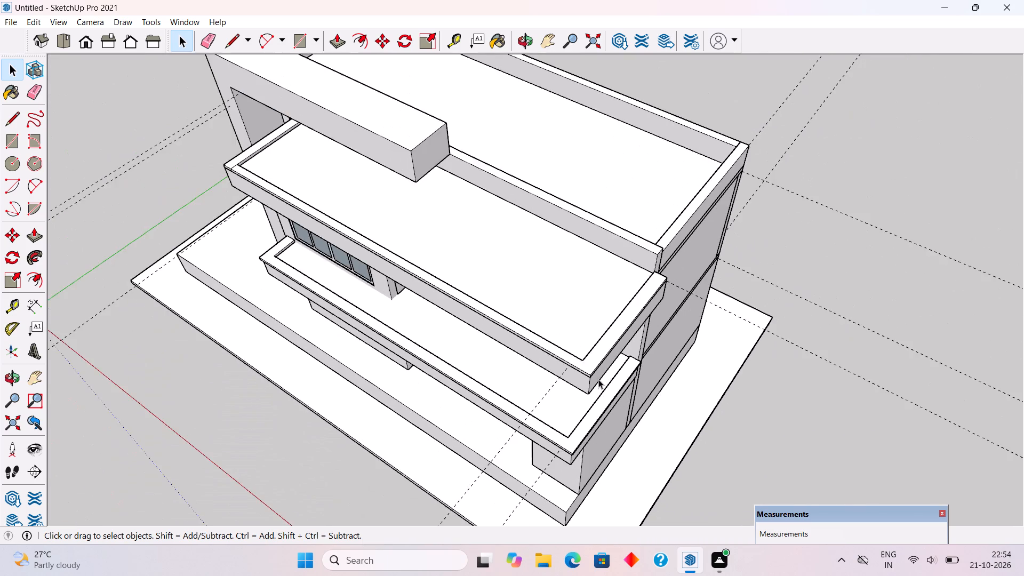
scroll(598, 379, "down", 6)
middle_click_drag(345, 351, 720, 315)
scroll(455, 370, "up", 5)
scroll(513, 355, "up", 4)
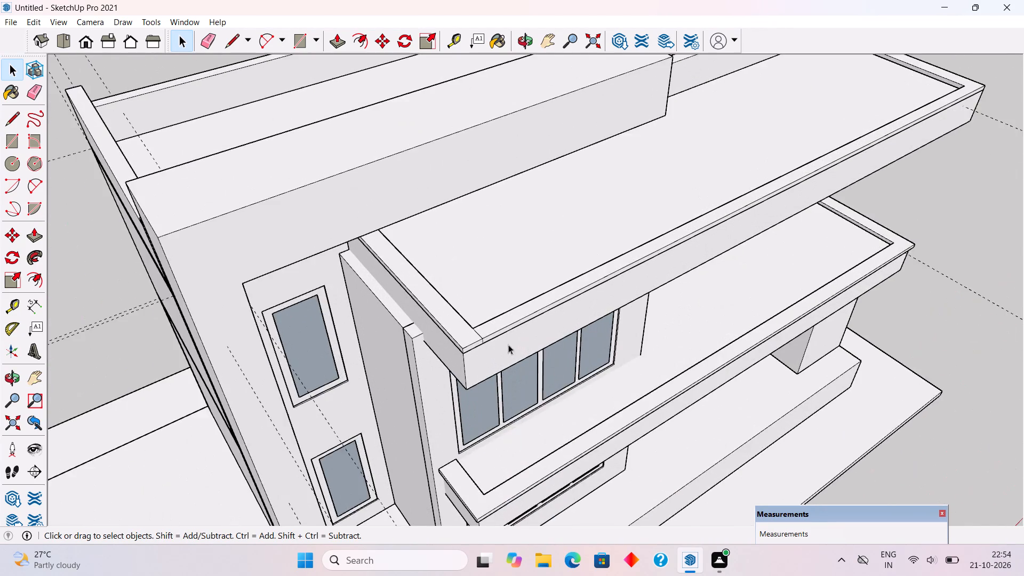
scroll(508, 345, "up", 8)
left_click(484, 334)
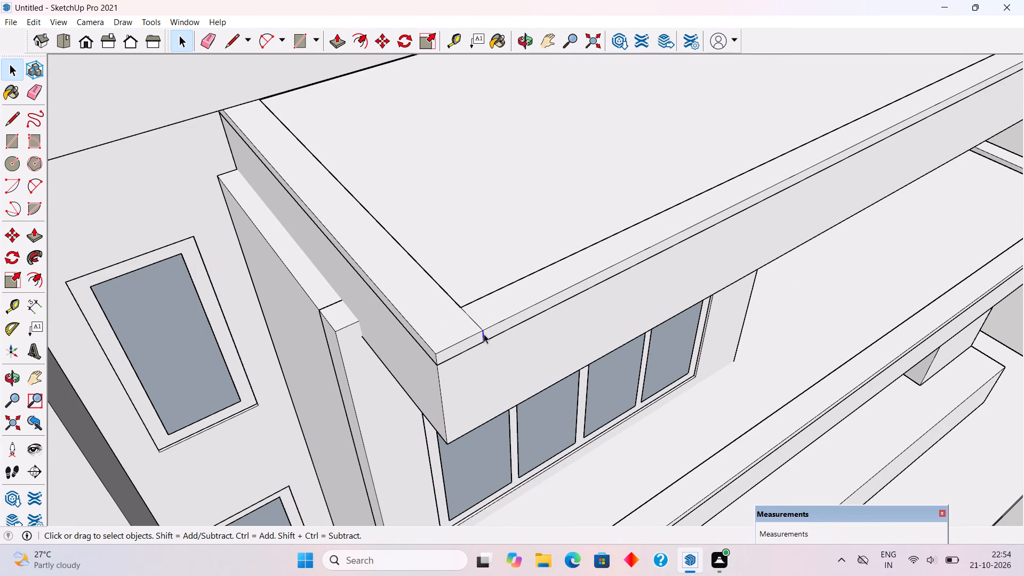
key("Delete")
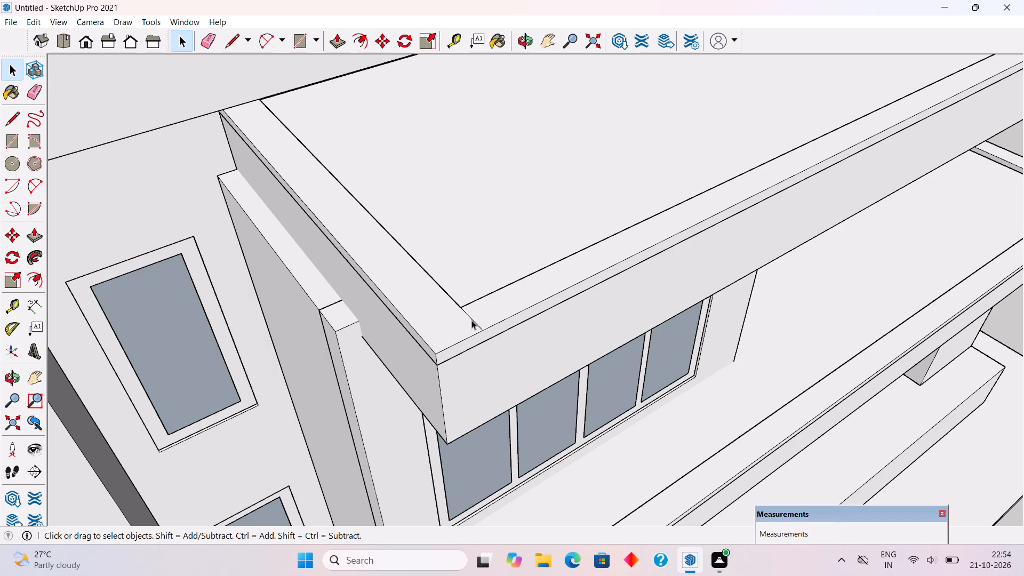
left_click(475, 322)
key("Delete")
Make the whole raised border on the upper slab a group.
triple_click(475, 322)
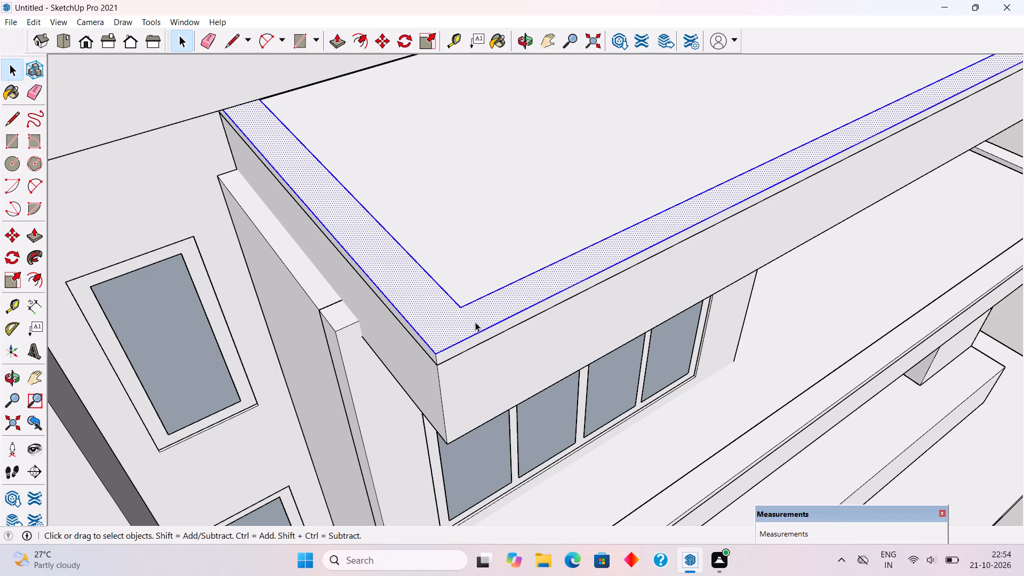
right_click(475, 322)
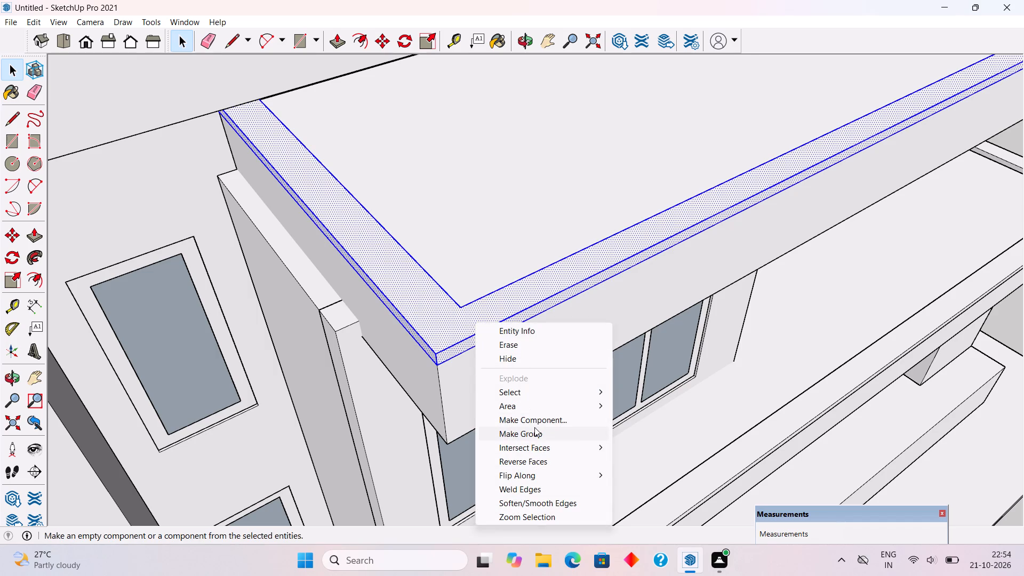
left_click(534, 427)
Open the upper border group and Push/Pull its long front face outward by 2".
left_click(505, 333)
triple_click(503, 329)
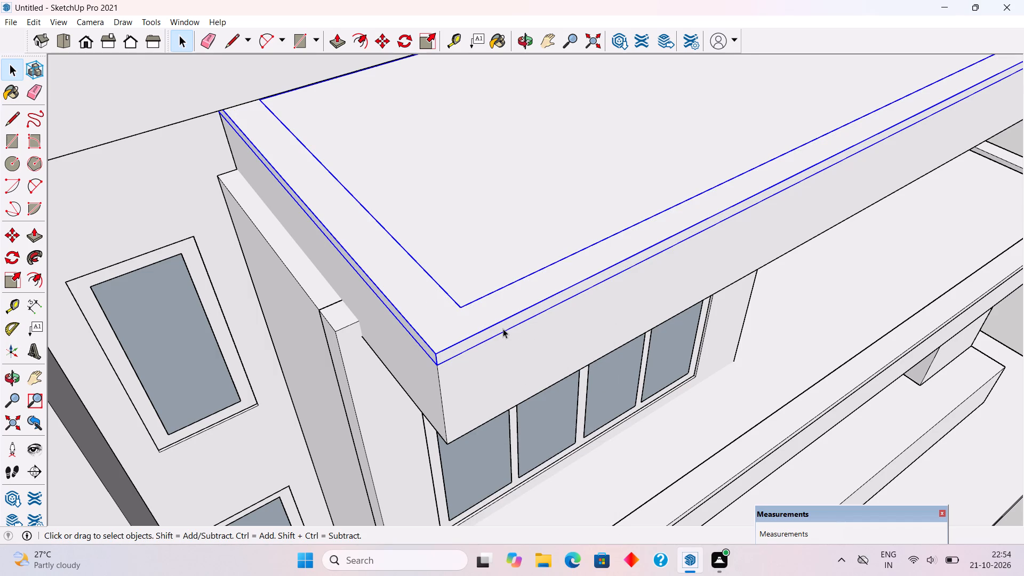
key("p")
left_click(505, 323)
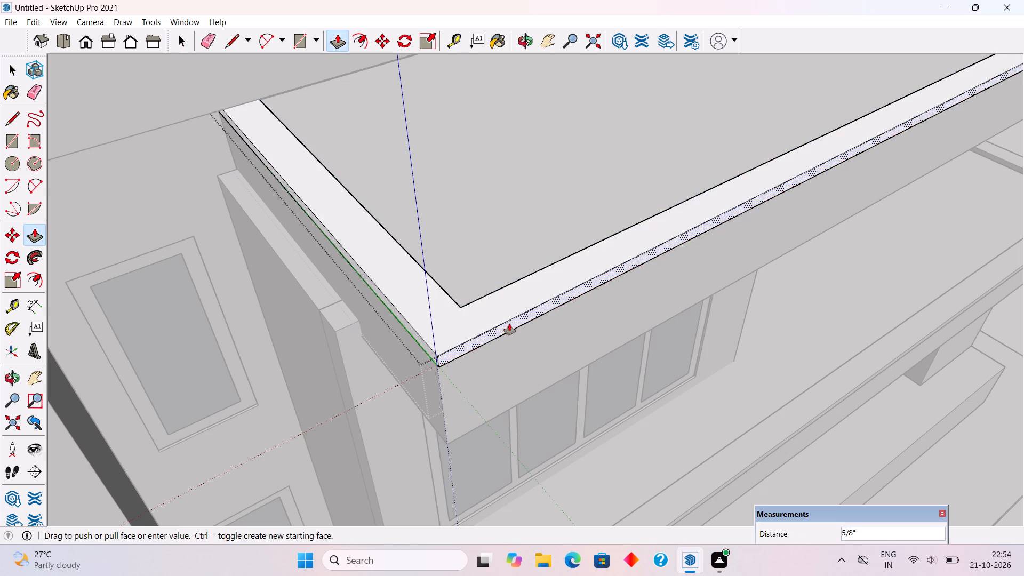
type("2\"")
key("Return")
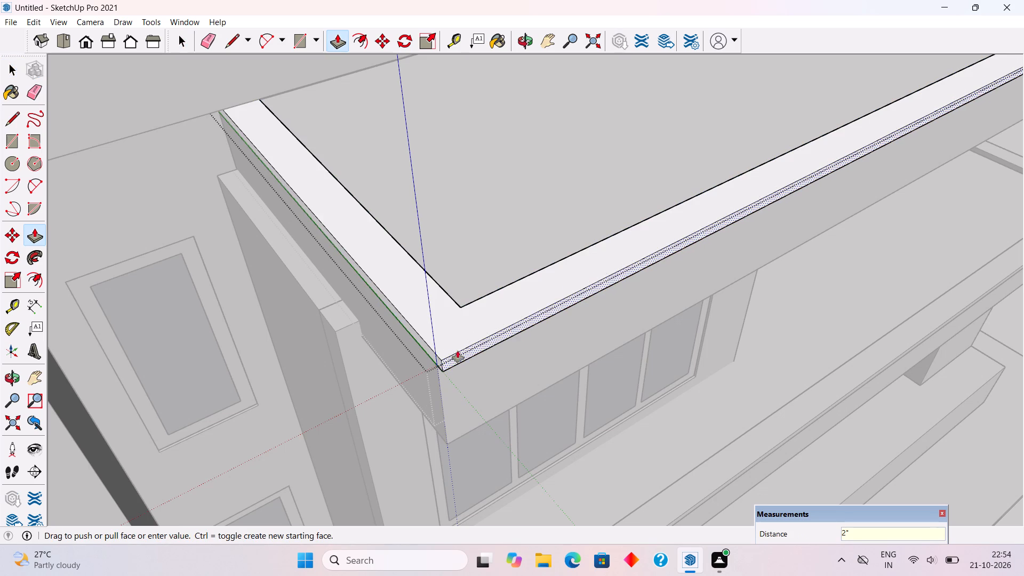
Push/Pull the upper border's frame-side end face outward by 2".
double_click(437, 358)
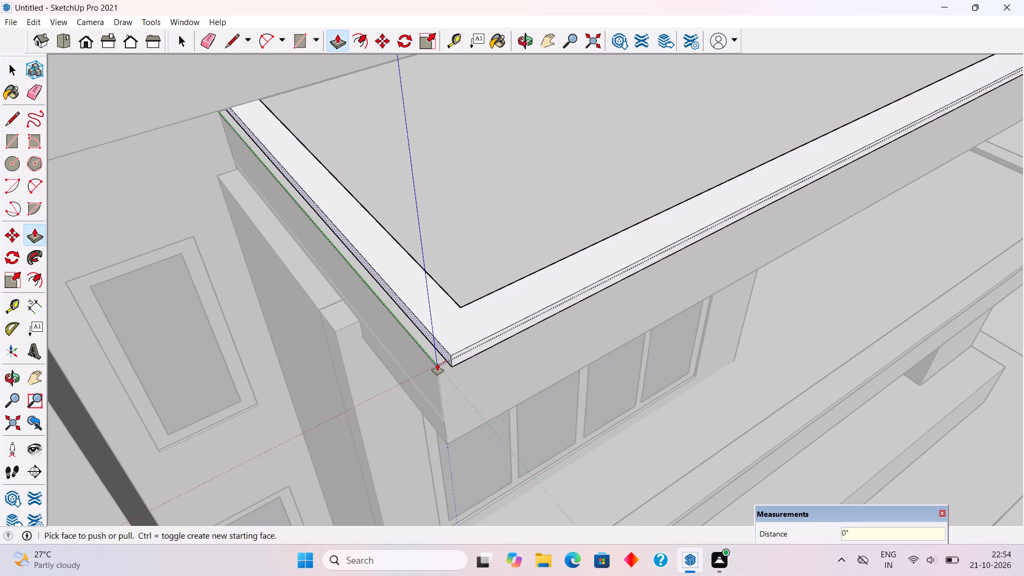
key("ctrl+z")
left_click(429, 353)
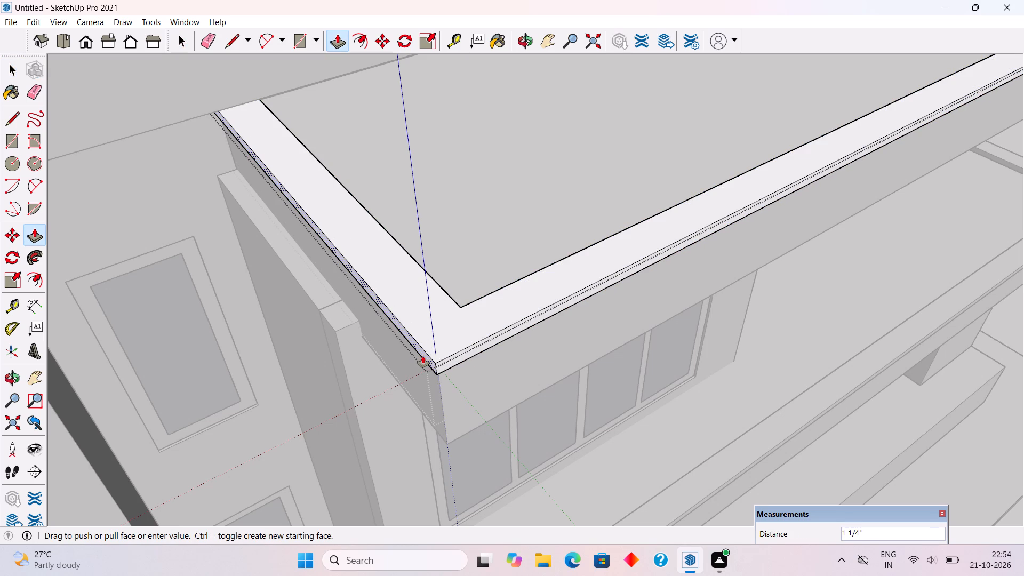
type("2\"")
key("Return")
Push/Pull the upper border's end face away from the frame outward by 2", and close the group.
scroll(354, 399, "down", 5)
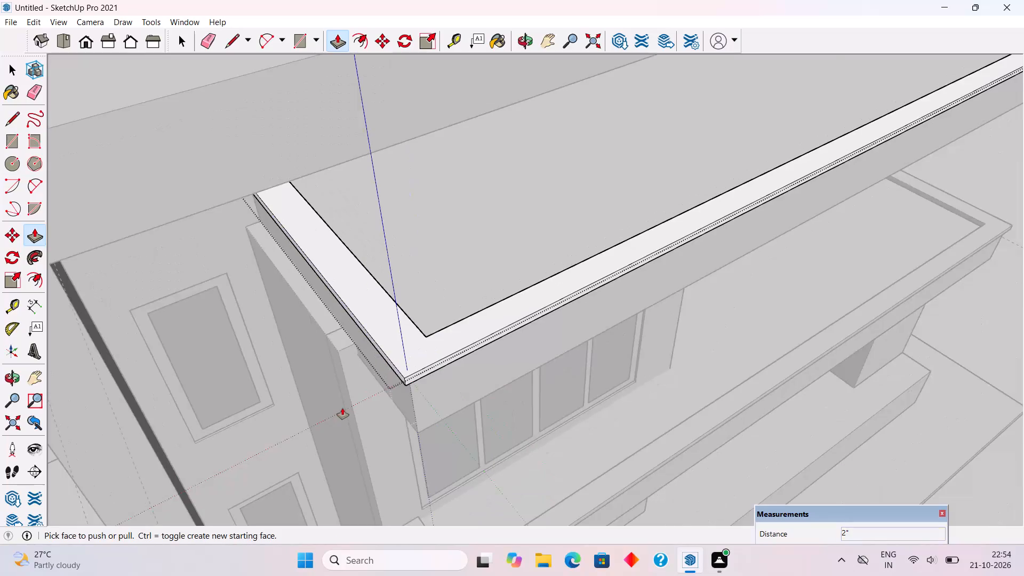
scroll(342, 407, "down", 6)
scroll(463, 357, "down", 5)
scroll(746, 249, "up", 6)
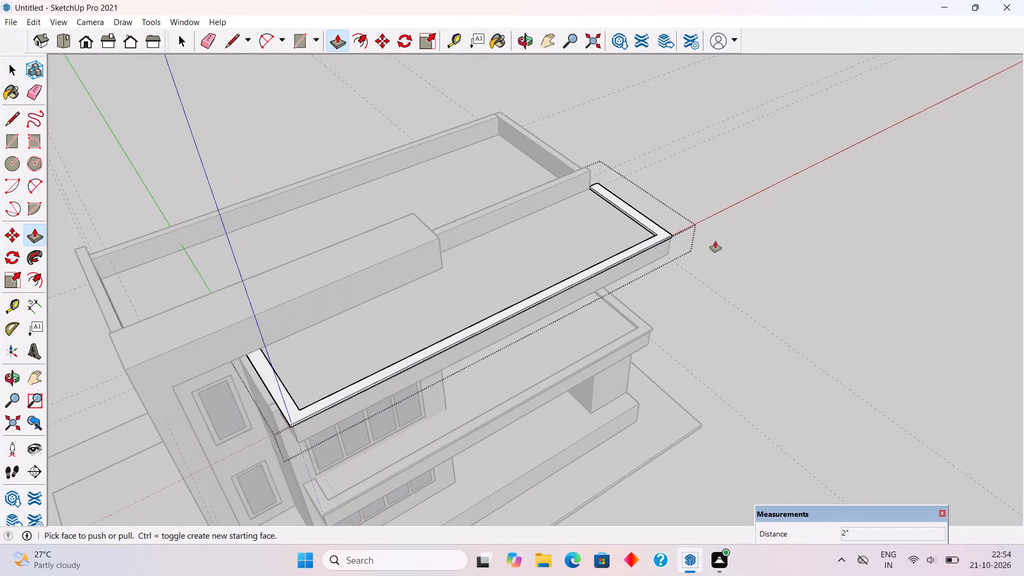
middle_click_drag(609, 259, 256, 267)
scroll(613, 308, "up", 14)
left_click(555, 334)
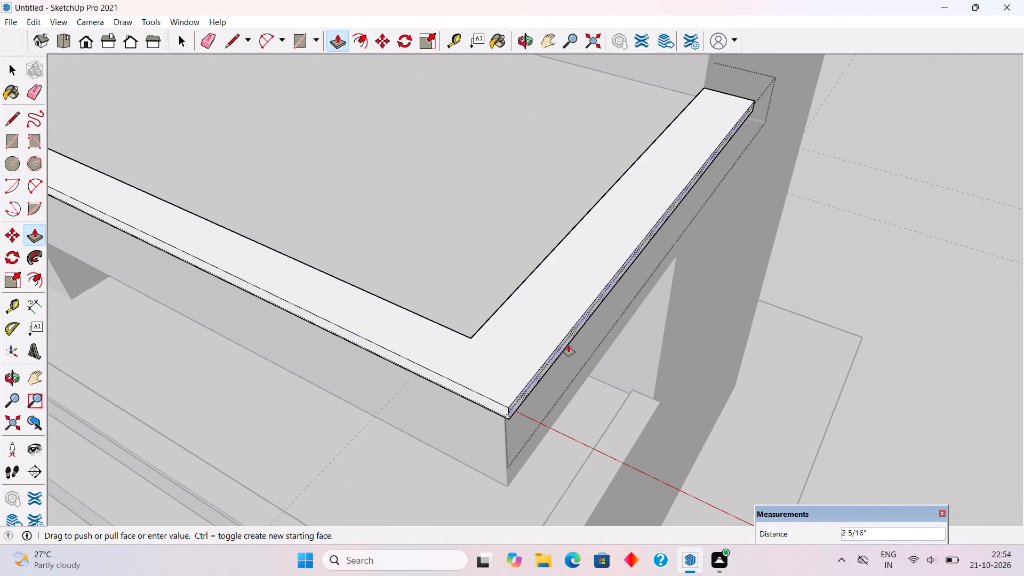
type("2\"")
key("Return")
key("space")
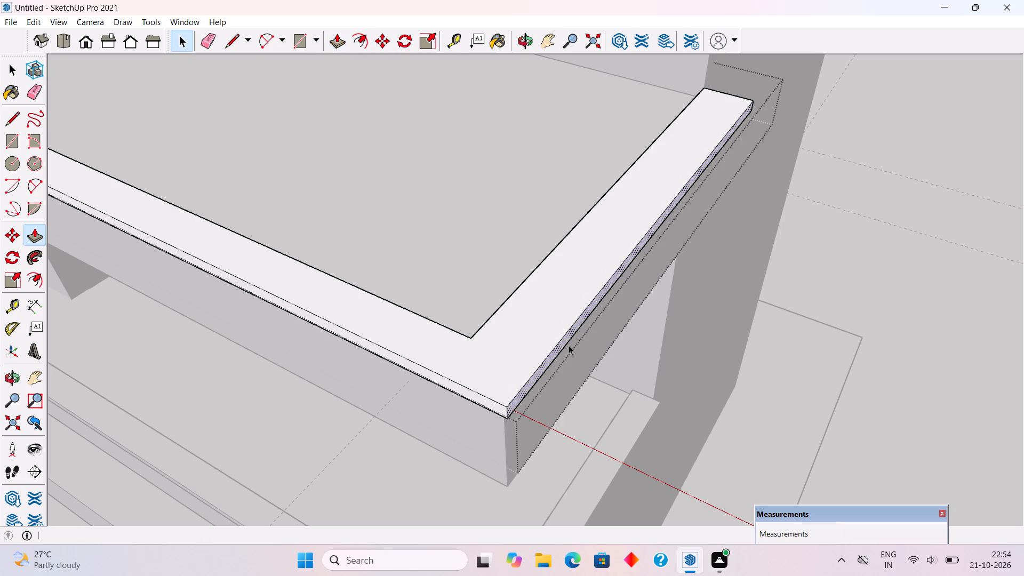
scroll(569, 345, "down", 15)
scroll(588, 350, "up", 1)
left_click(775, 376)
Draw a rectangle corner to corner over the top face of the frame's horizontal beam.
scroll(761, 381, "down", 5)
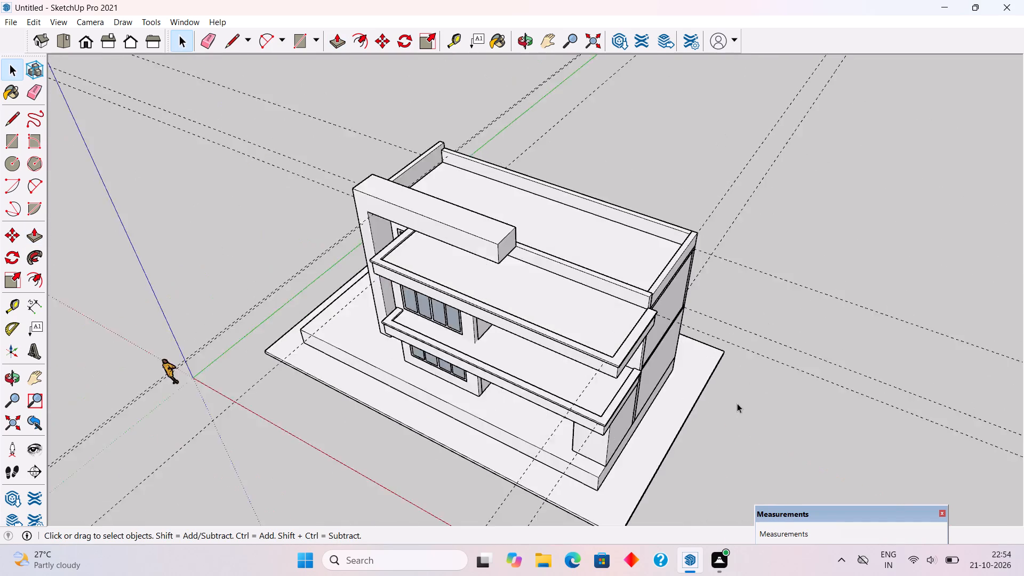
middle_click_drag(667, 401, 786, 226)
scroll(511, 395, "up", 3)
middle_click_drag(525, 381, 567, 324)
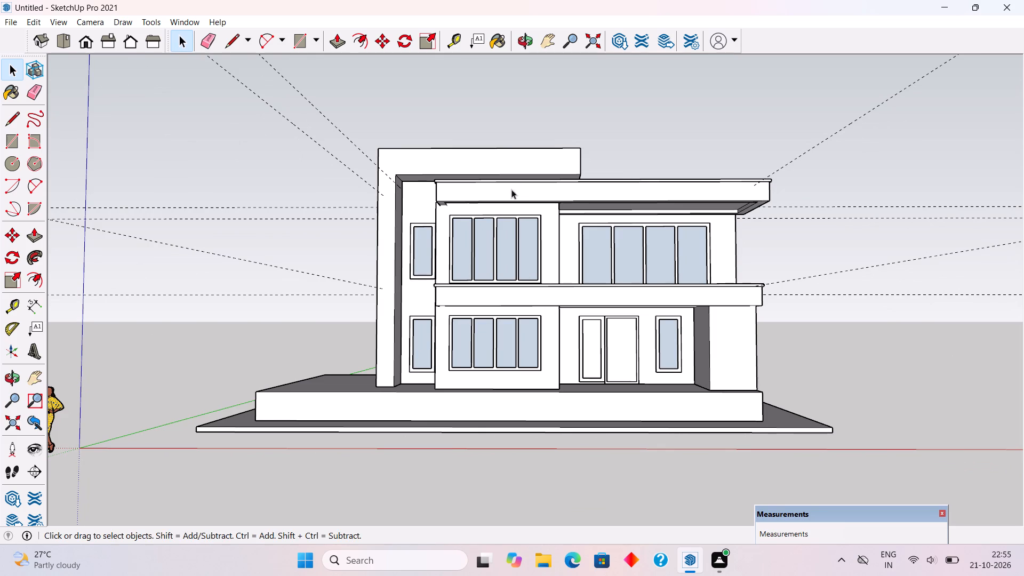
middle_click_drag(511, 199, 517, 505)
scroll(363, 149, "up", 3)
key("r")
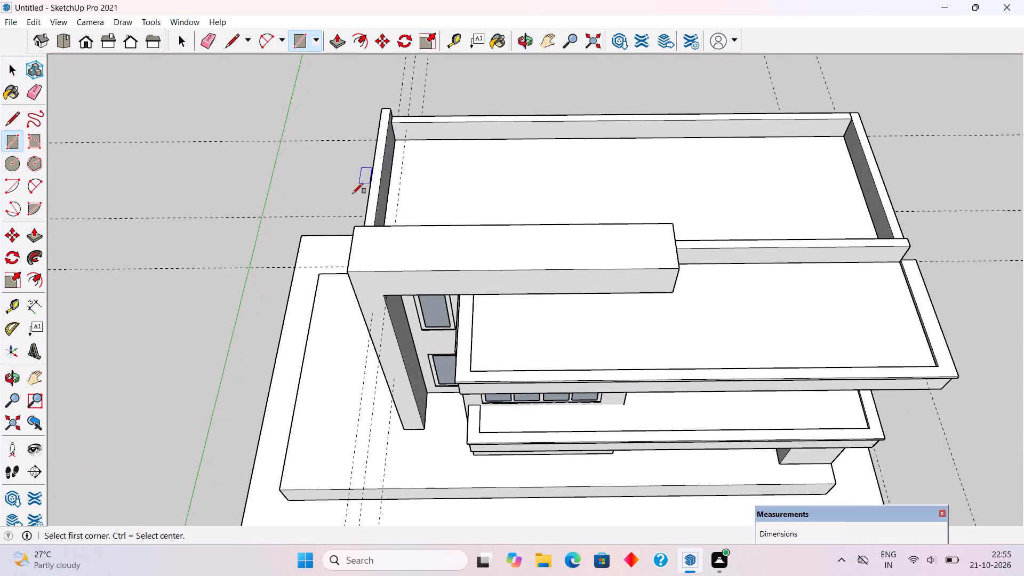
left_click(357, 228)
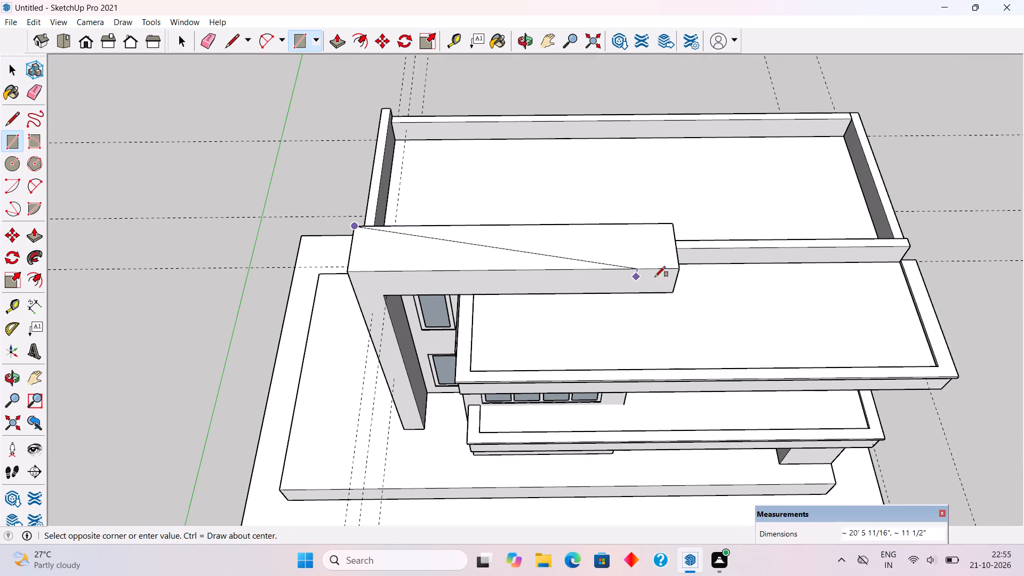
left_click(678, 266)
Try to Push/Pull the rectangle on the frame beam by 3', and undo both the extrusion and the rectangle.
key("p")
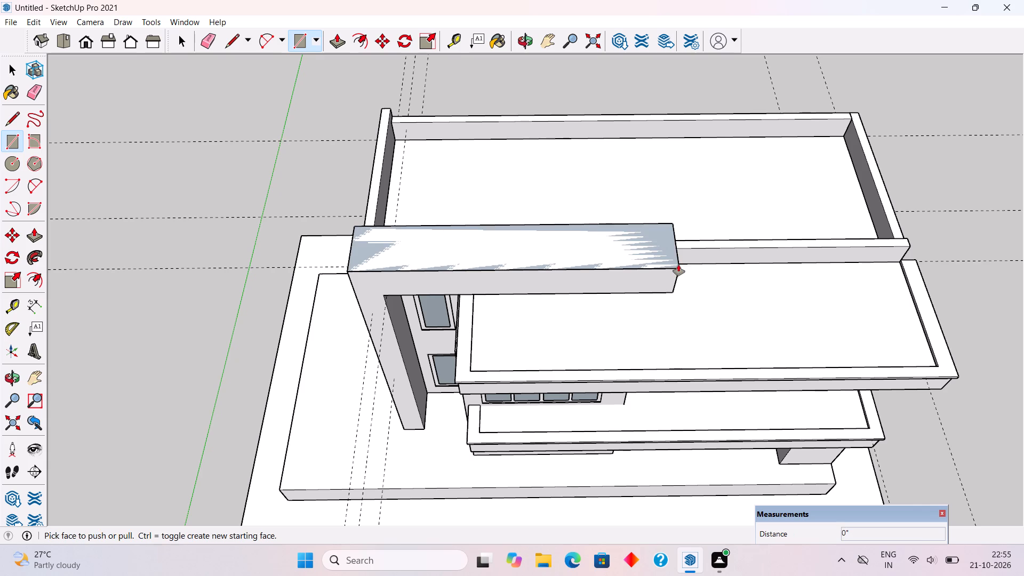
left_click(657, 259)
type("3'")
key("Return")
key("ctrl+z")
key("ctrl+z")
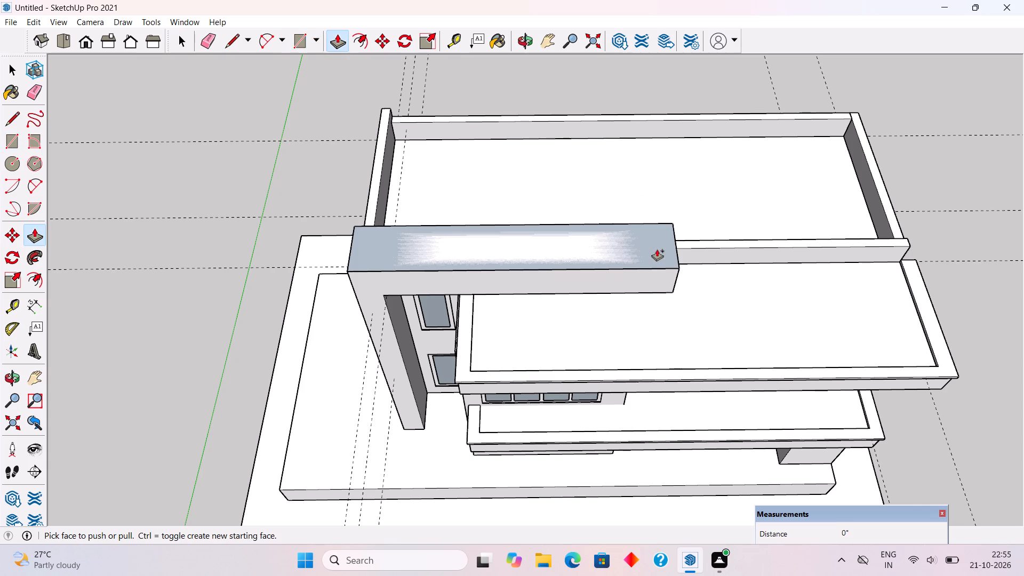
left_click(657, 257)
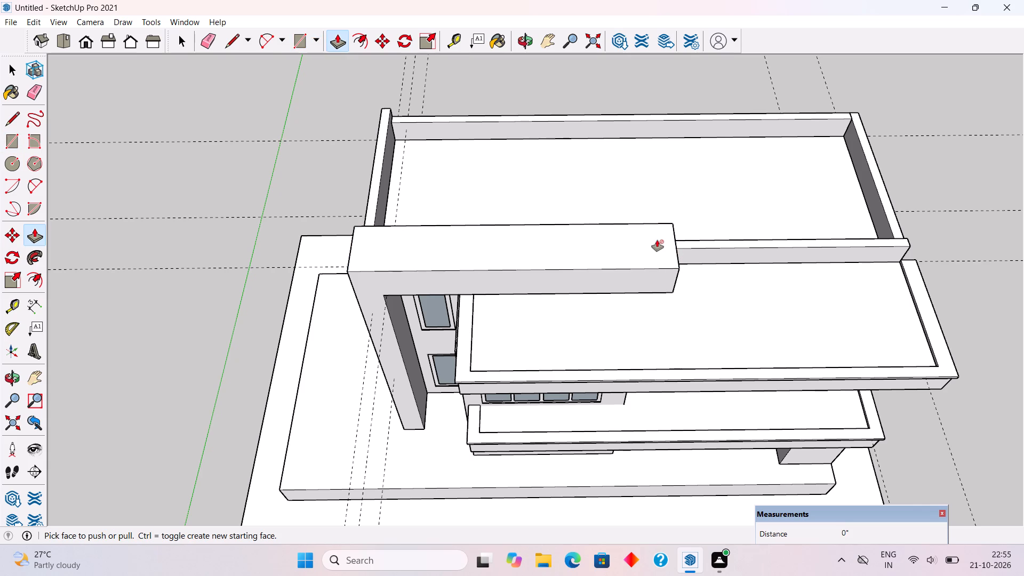
Draw a 23' by 4' rectangle covering the top face of the frame's horizontal beam.
key("r")
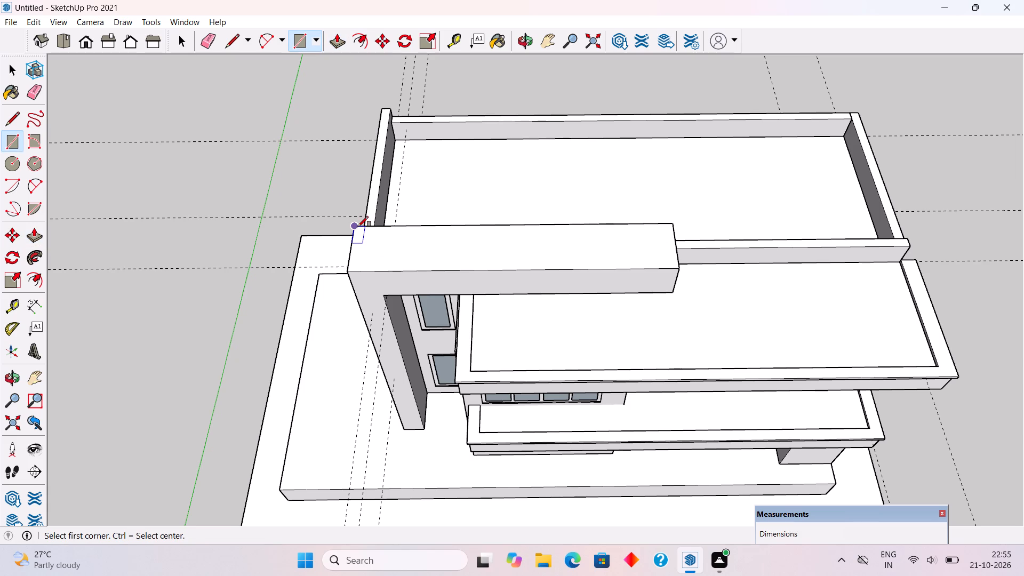
left_click(358, 227)
left_click(679, 265)
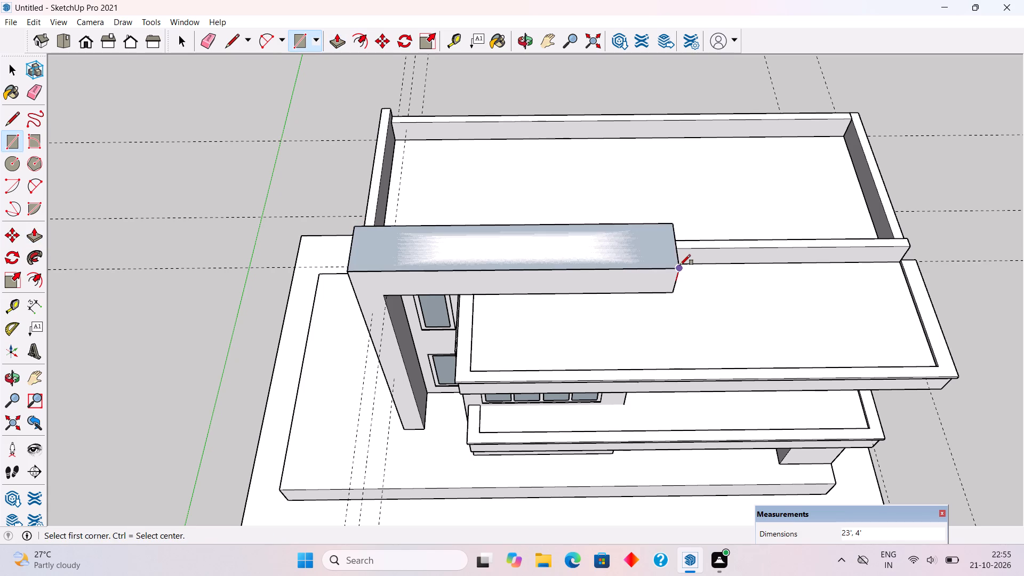
Push/Pull the rectangle on top of the frame beam upward by 3".
key("p")
left_click(667, 265)
type("3\"")
key("Return")
Make the thin cap slab on top of the frame beam a group.
key("space")
triple_click(665, 248)
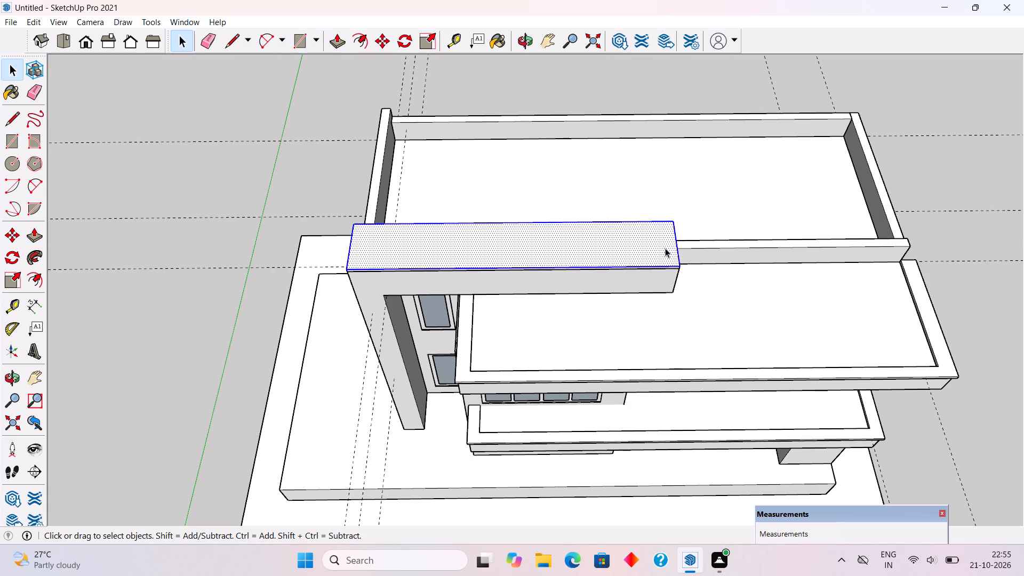
right_click(665, 248)
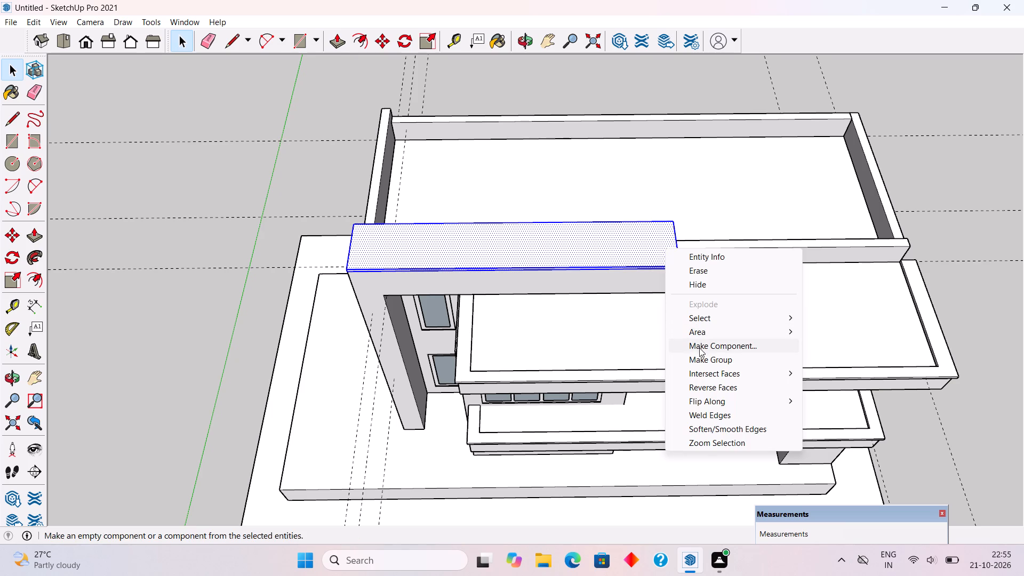
left_click(702, 355)
Open the frame beam's cap group and Push/Pull its long front face outward by 2".
middle_click_drag(602, 317, 610, 211)
scroll(585, 183, "up", 4)
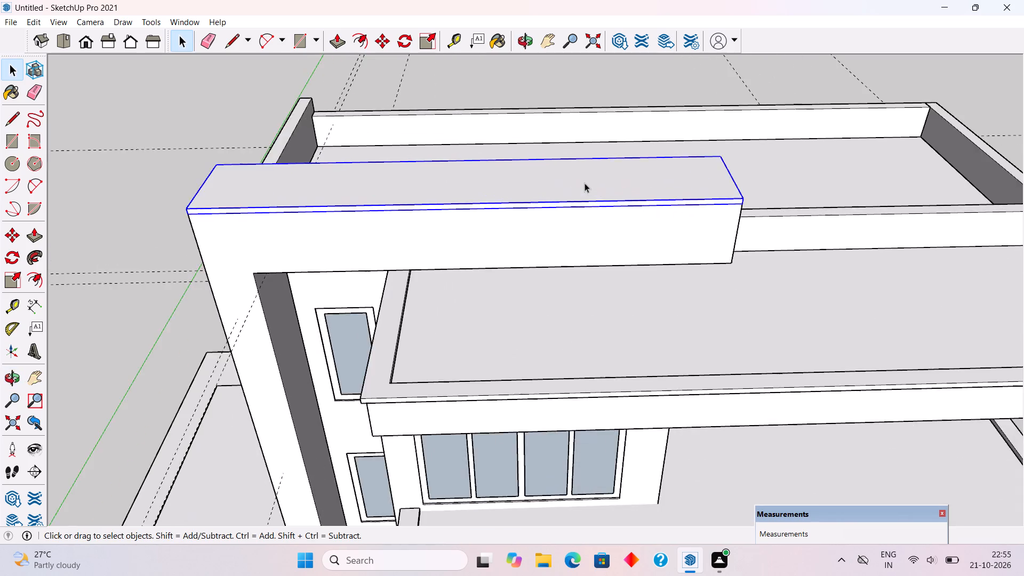
scroll(585, 183, "up", 6)
key("p")
key("space")
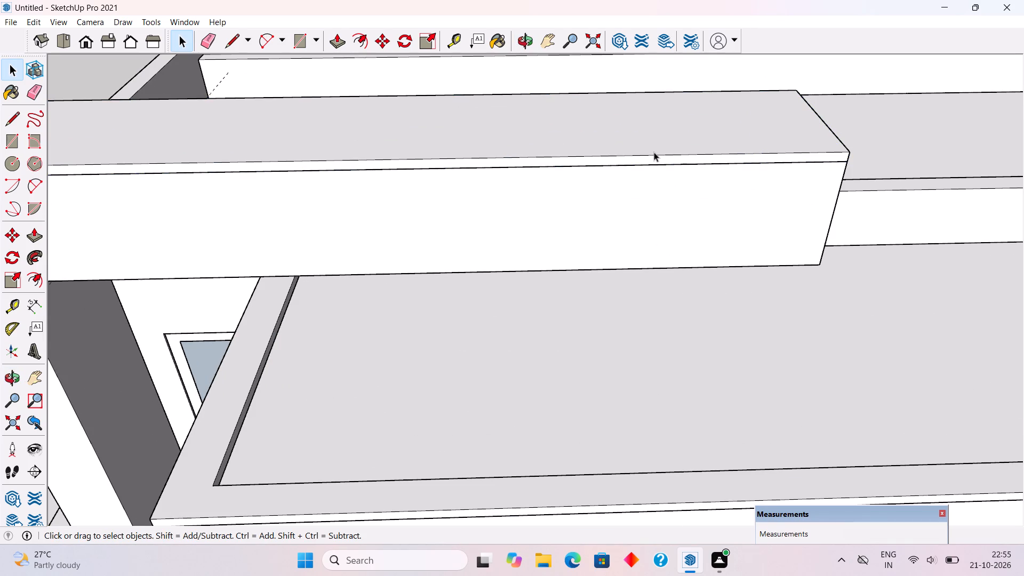
triple_click(654, 152)
key("p")
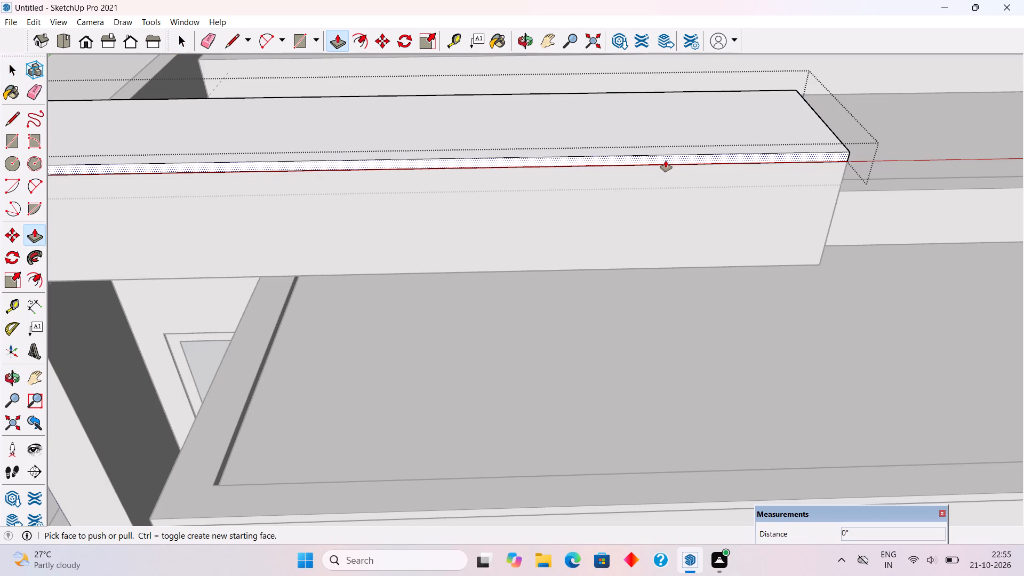
left_click(666, 161)
type("2\"")
key("Return")
Push/Pull the cap's end face at the beam's free end outward by 2".
middle_click_drag(764, 194, 527, 183)
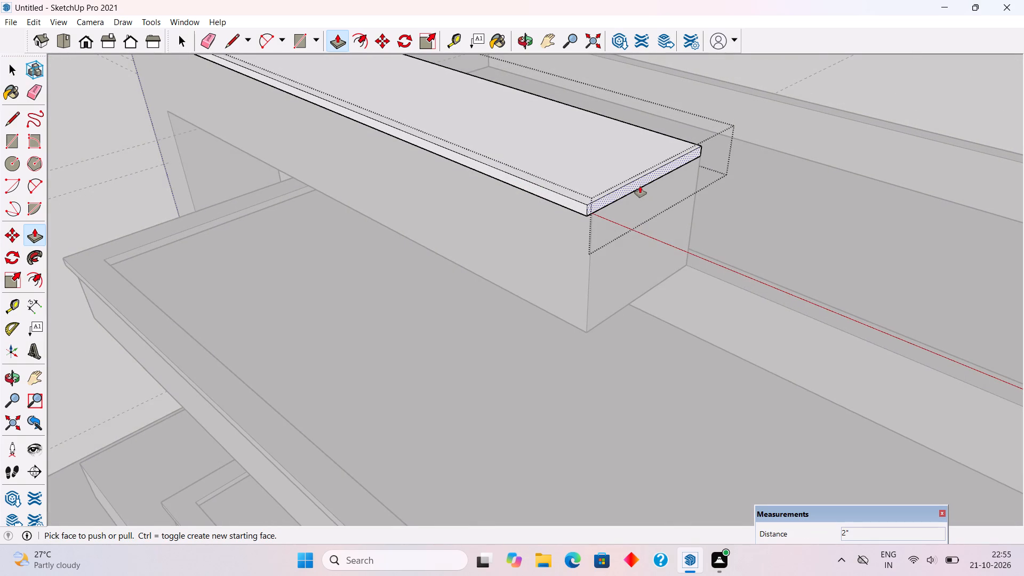
left_click(640, 186)
type("2\"")
key("Return")
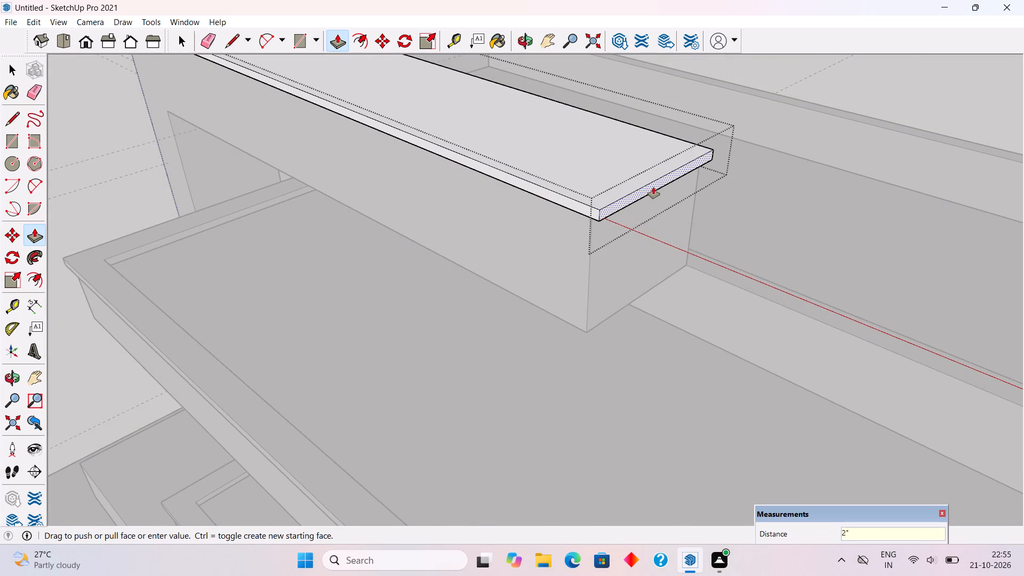
scroll(653, 189, "down", 17)
middle_click_drag(517, 244, 882, 245)
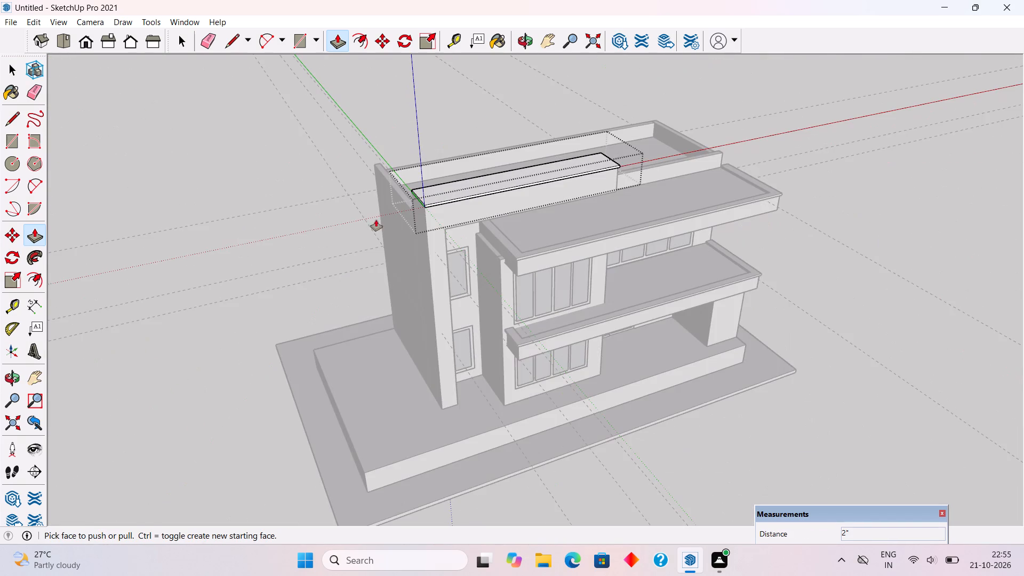
Push/Pull the end face of the frame beam's cap at the tall side wall outward by 2" and close the group.
scroll(372, 217, "up", 10)
scroll(430, 210, "up", 4)
left_click(431, 210)
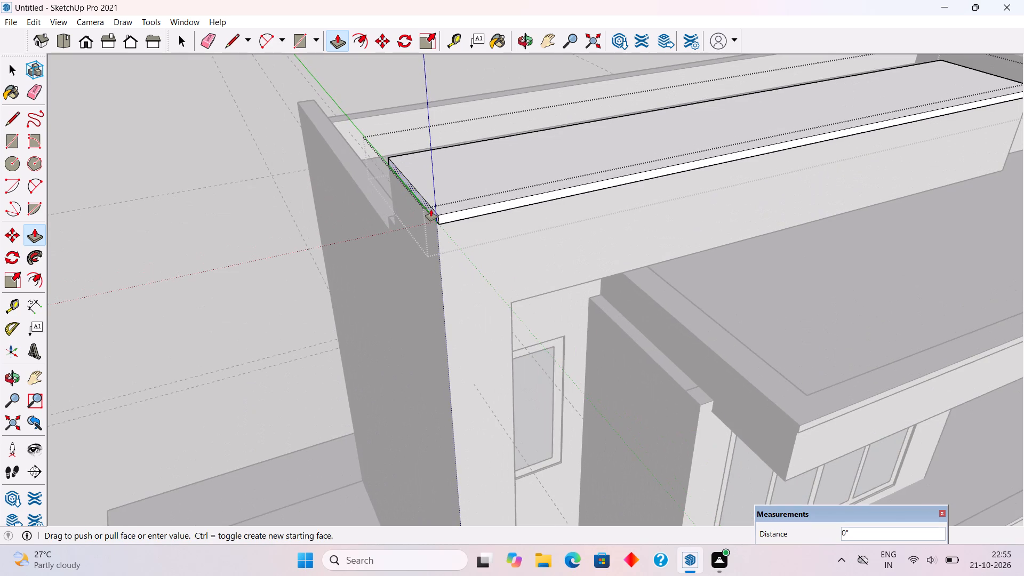
type("2\"")
key("Return")
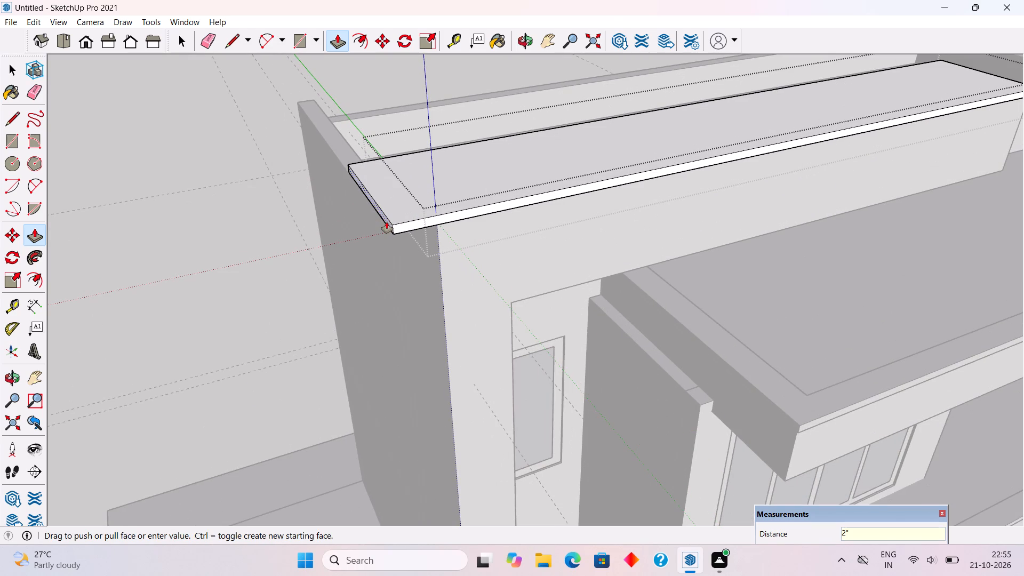
key("space")
left_click(274, 222)
scroll(276, 239, "down", 5)
Examine the front facade, with its slab borders and beam cap, from several angles.
middle_click_drag(543, 344, 466, 195)
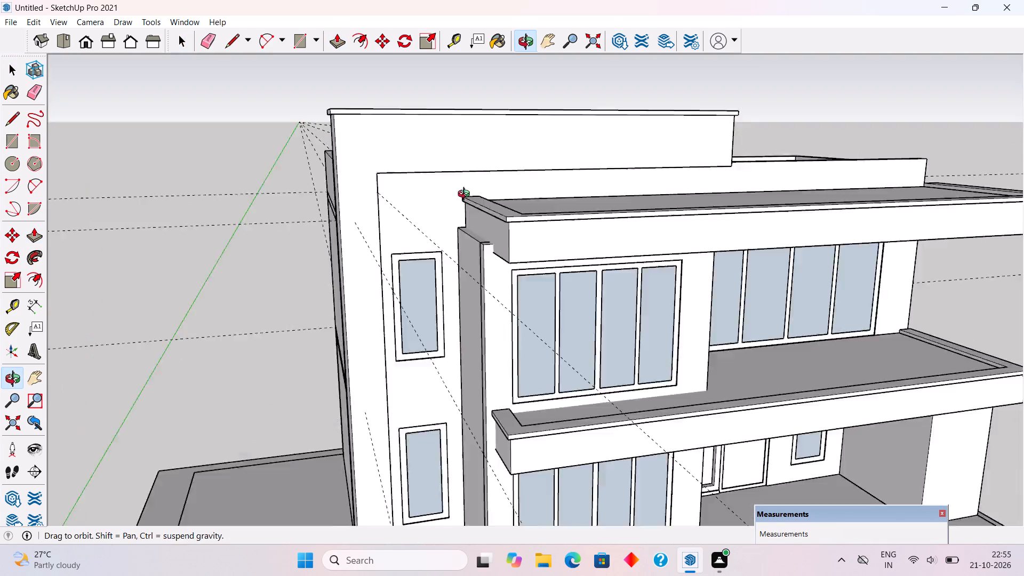
middle_click_drag(466, 195, 460, 187)
scroll(460, 187, "down", 3)
scroll(451, 242, "down", 3)
scroll(530, 297, "up", 1)
middle_click_drag(519, 278, 495, 264)
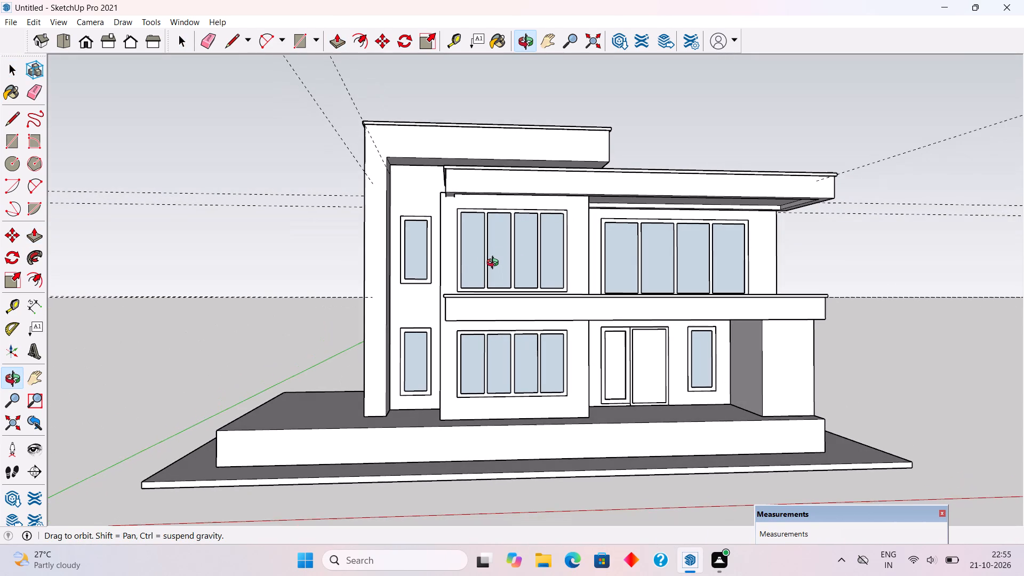
middle_click_drag(495, 264, 495, 265)
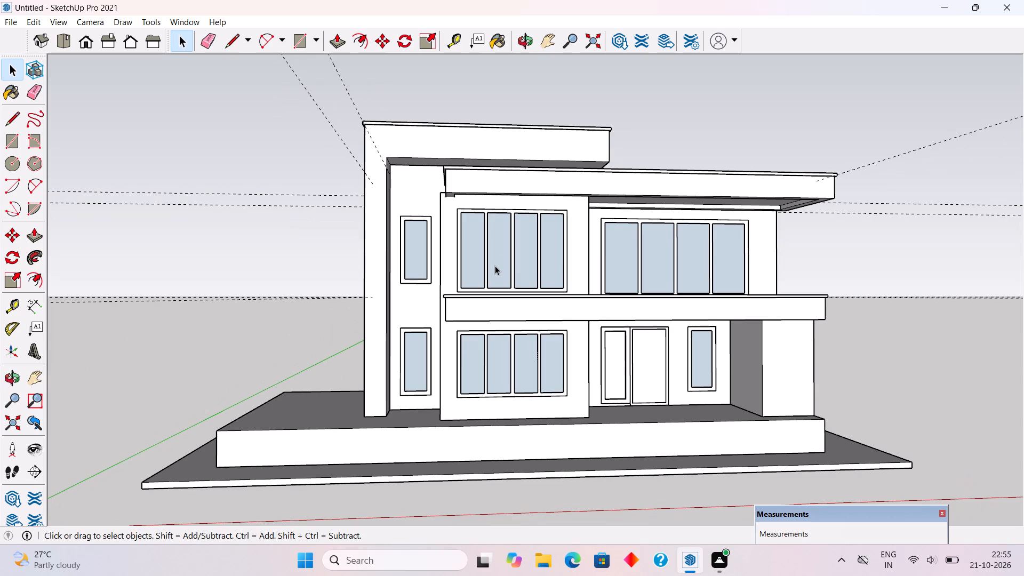
scroll(495, 266, "up", 5)
middle_click_drag(797, 295, 777, 262)
scroll(777, 262, "down", 4)
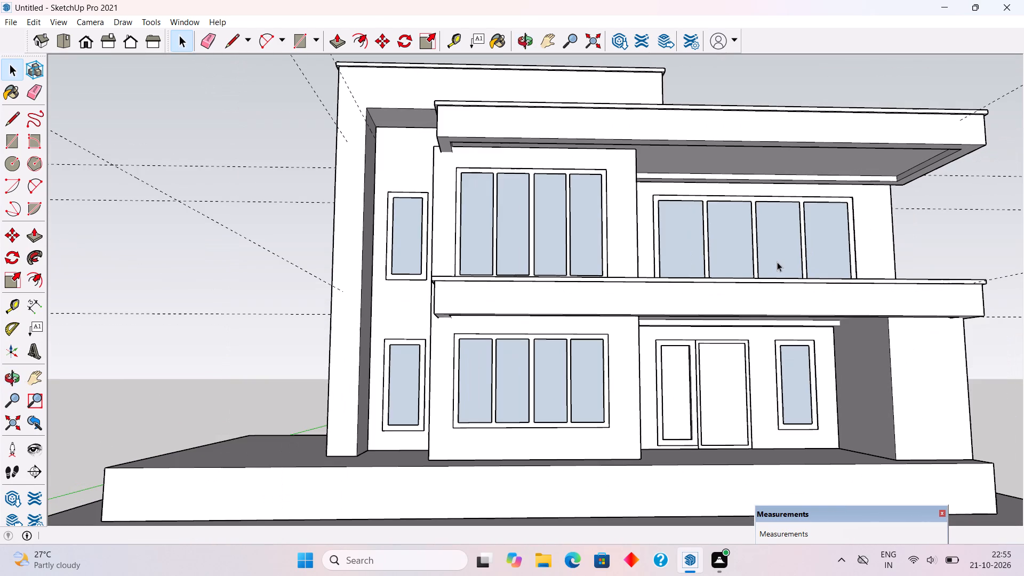
key("space")
Draw a rectangle about 6" by 5 7/16" on the balcony slab's raised border, against the wall beside the tall narrow windows.
middle_click_drag(526, 470, 509, 521)
middle_click_drag(490, 309, 505, 432)
scroll(494, 316, "up", 2)
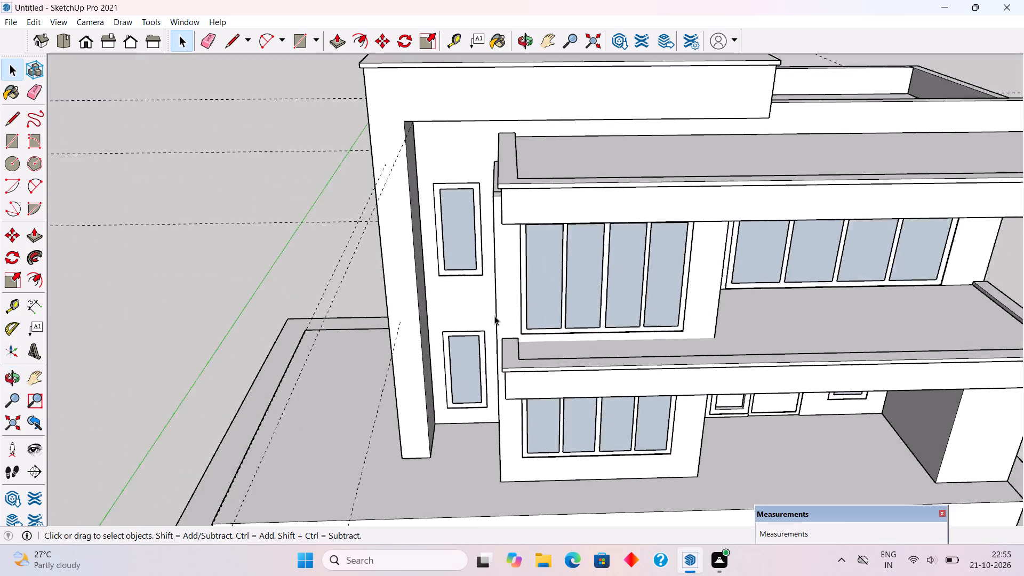
scroll(494, 316, "up", 17)
key("r")
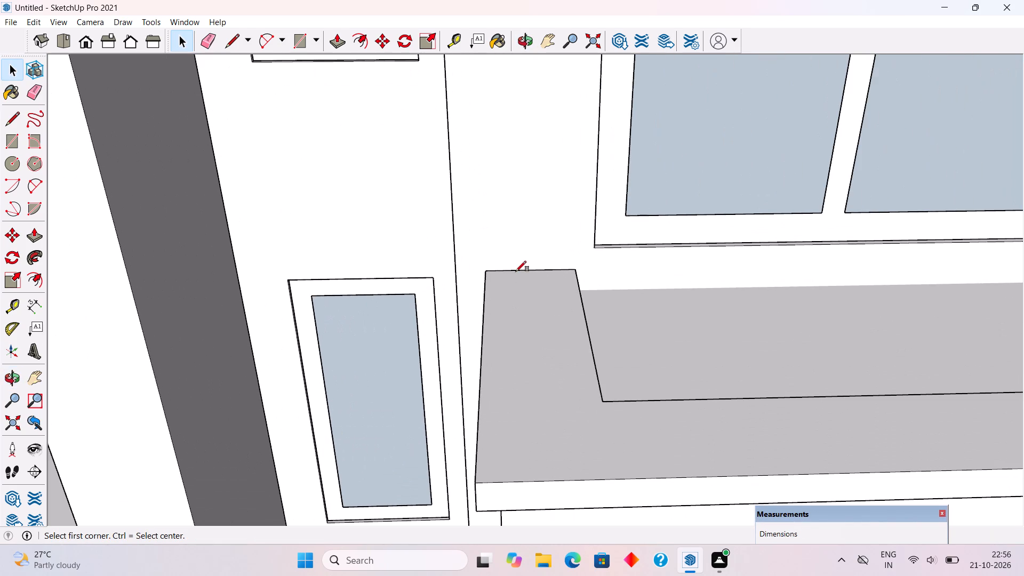
left_click(511, 270)
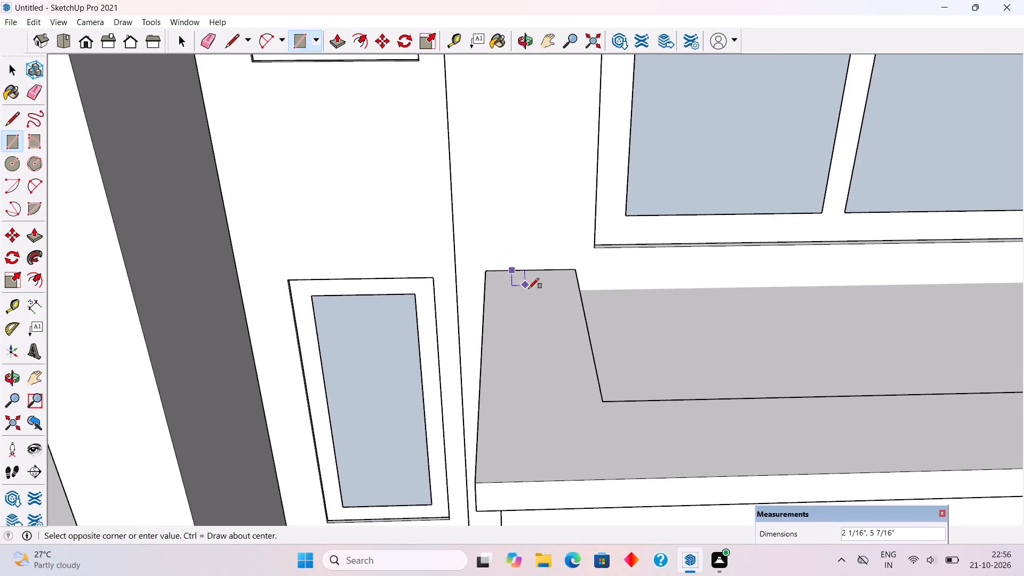
left_click(560, 288)
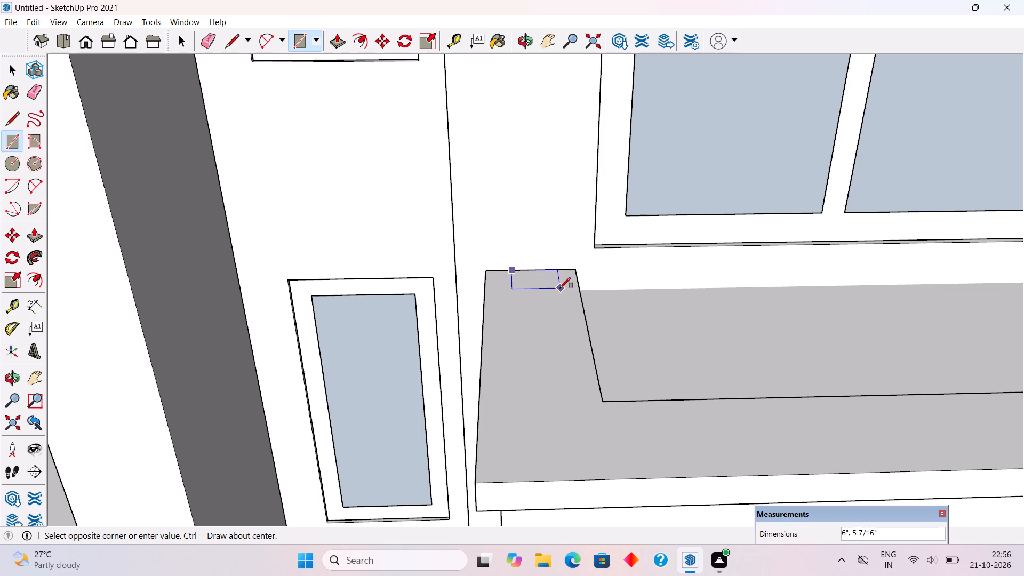
Push/Pull the small rectangle on the balcony border upward by 3' to form a railing post.
key("p")
left_click(540, 276)
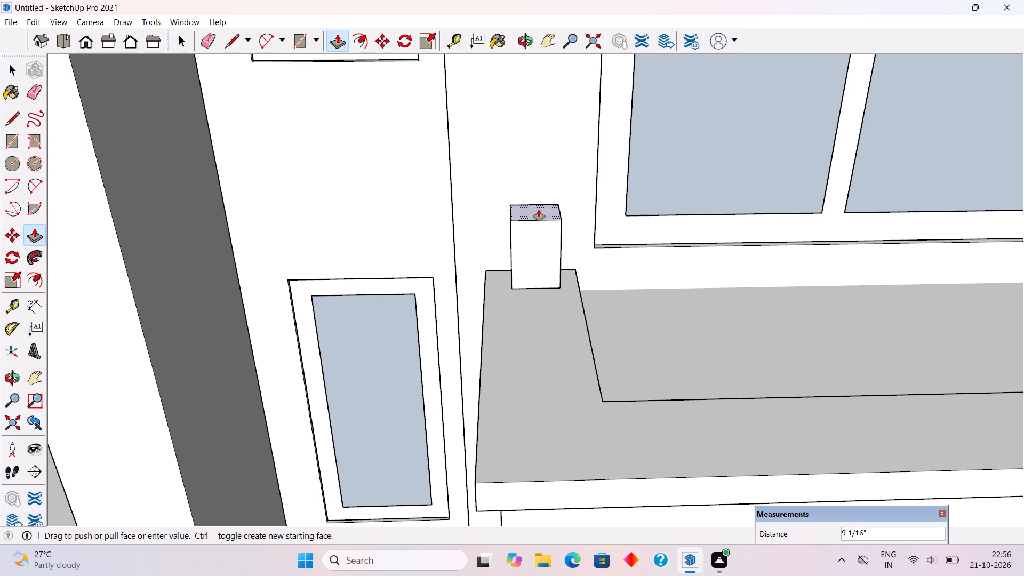
type("3'")
key("Return")
scroll(538, 223, "down", 5)
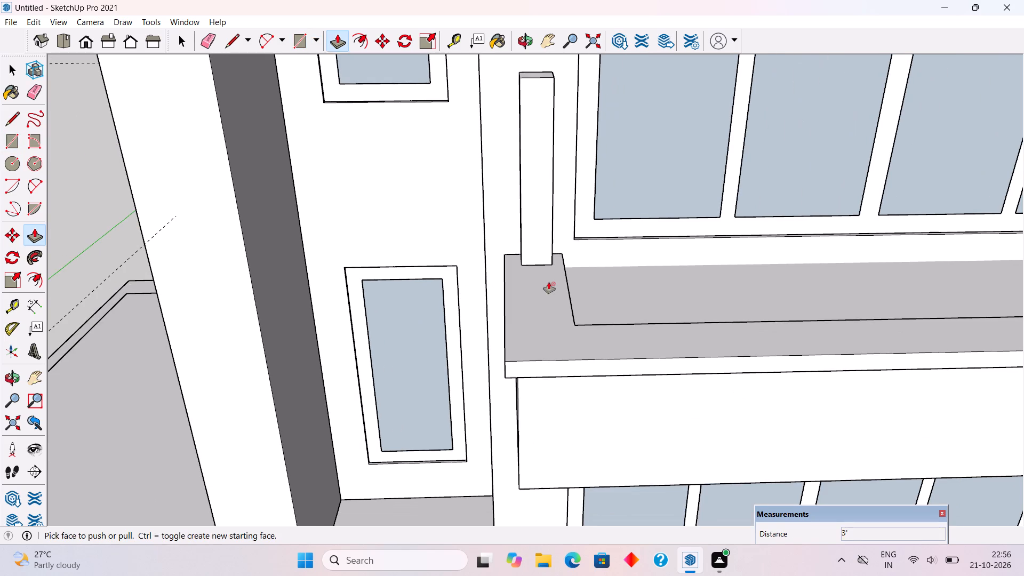
Make the new balcony railing post a group.
key("space")
triple_click(537, 239)
right_click(537, 239)
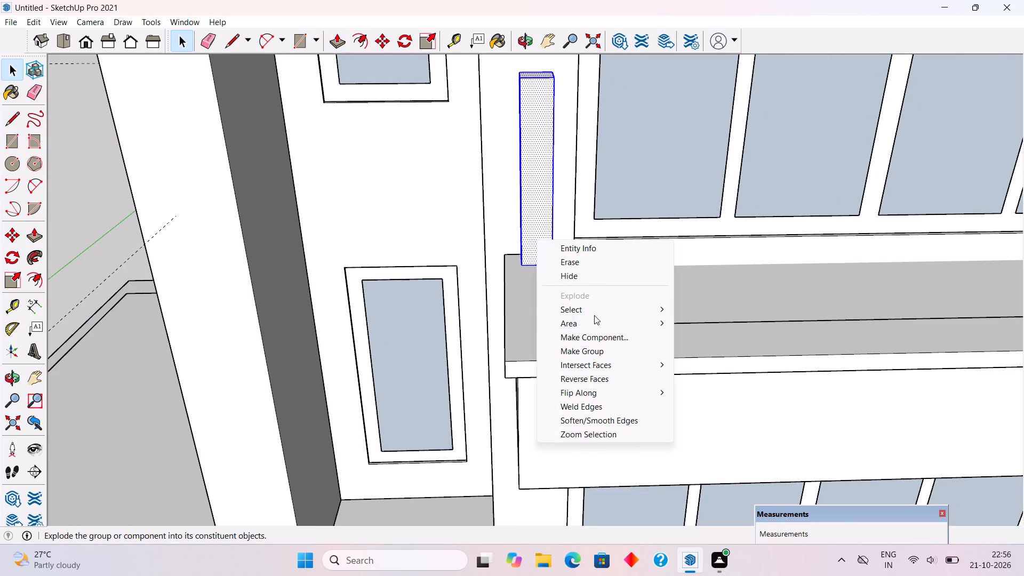
left_click(598, 357)
Open the railing post's group and Push/Pull its side face toward the balcony interior inward by 3".
middle_click_drag(522, 233, 652, 230)
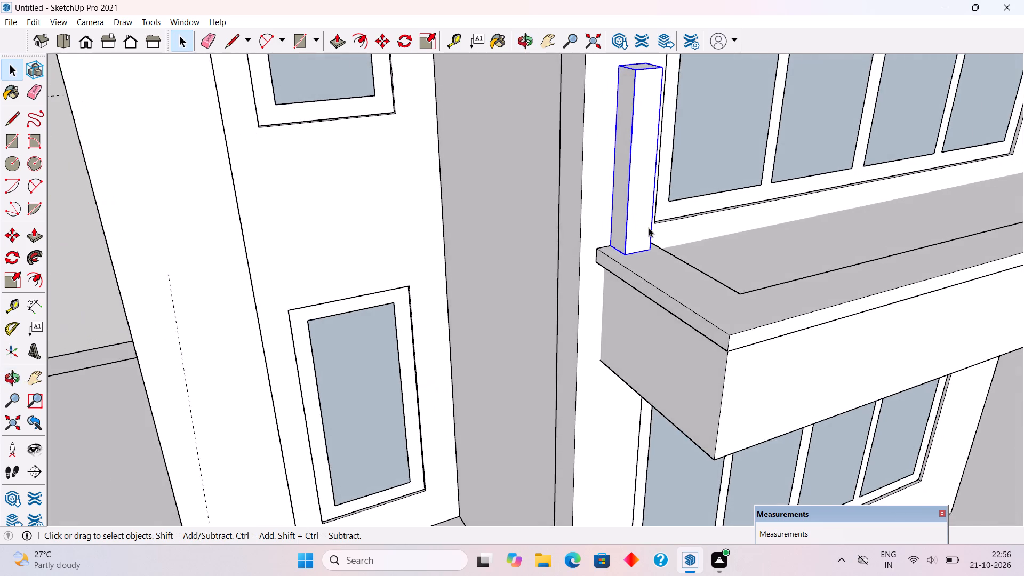
scroll(649, 228, "up", 4)
middle_click_drag(668, 222, 355, 262)
scroll(420, 251, "up", 5)
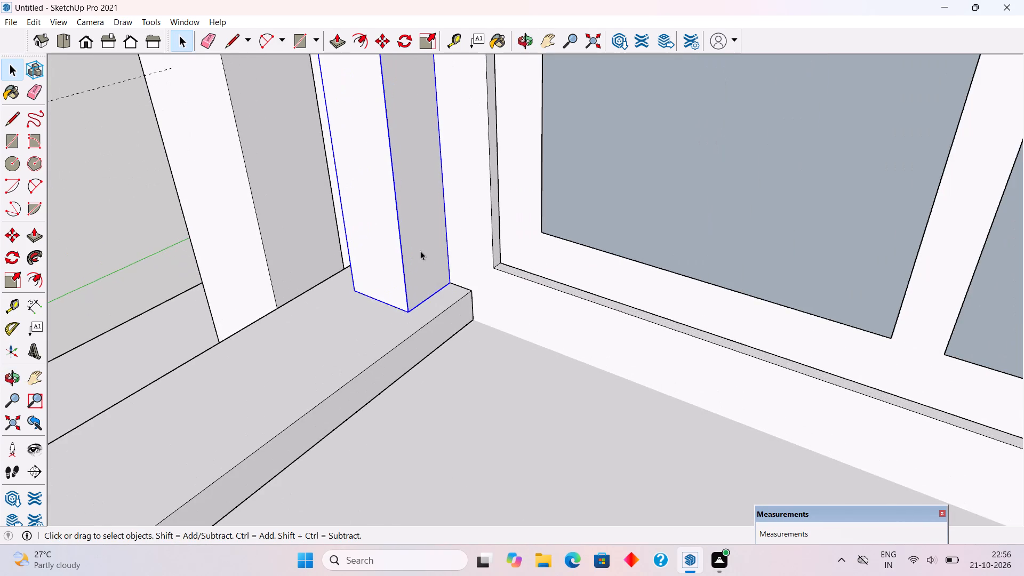
triple_click(420, 251)
left_click(421, 251)
key("p")
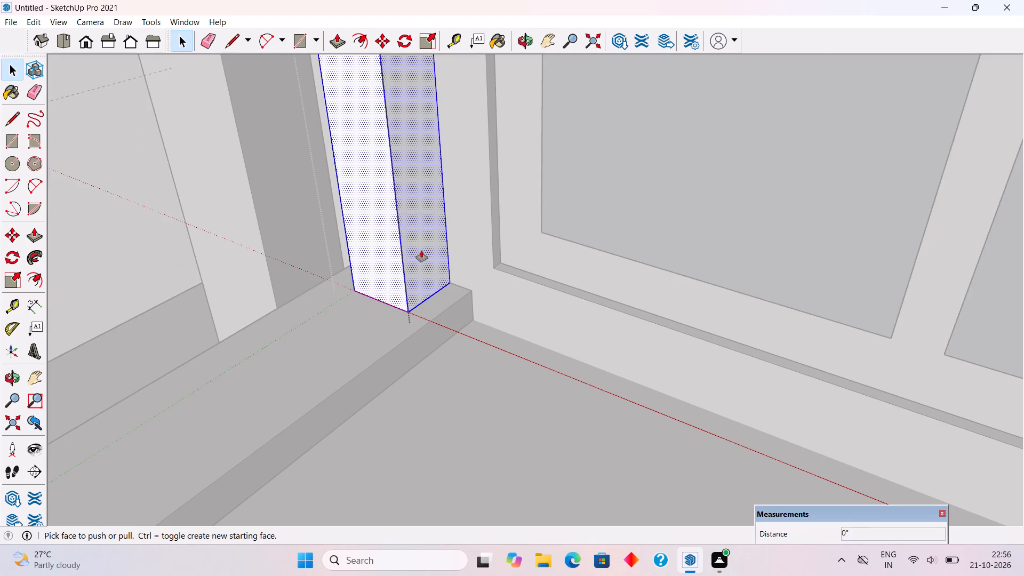
left_click(421, 251)
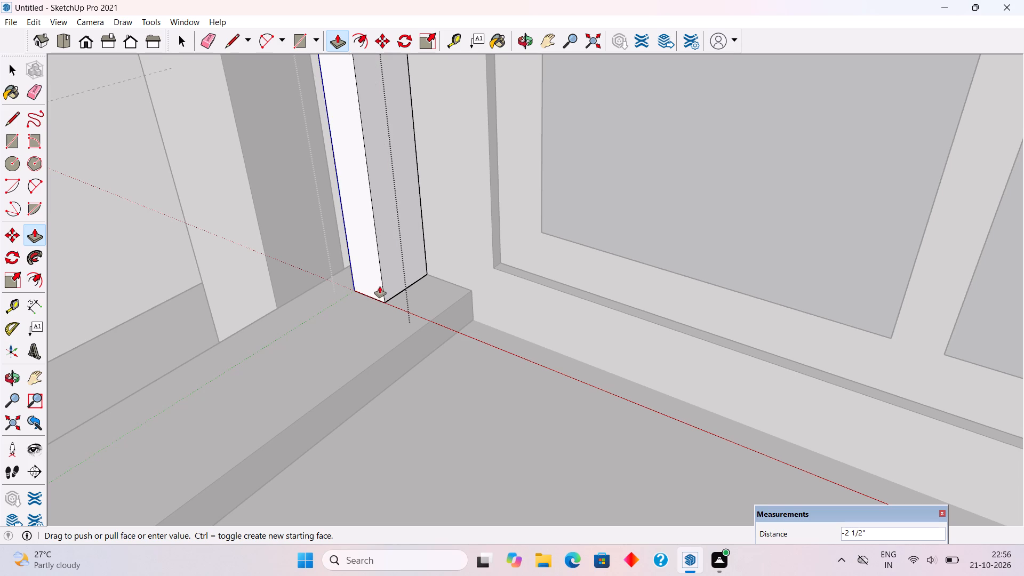
type("3\"")
key("Return")
Push/Pull the railing post's front face inward by 2" and close the group.
key("space")
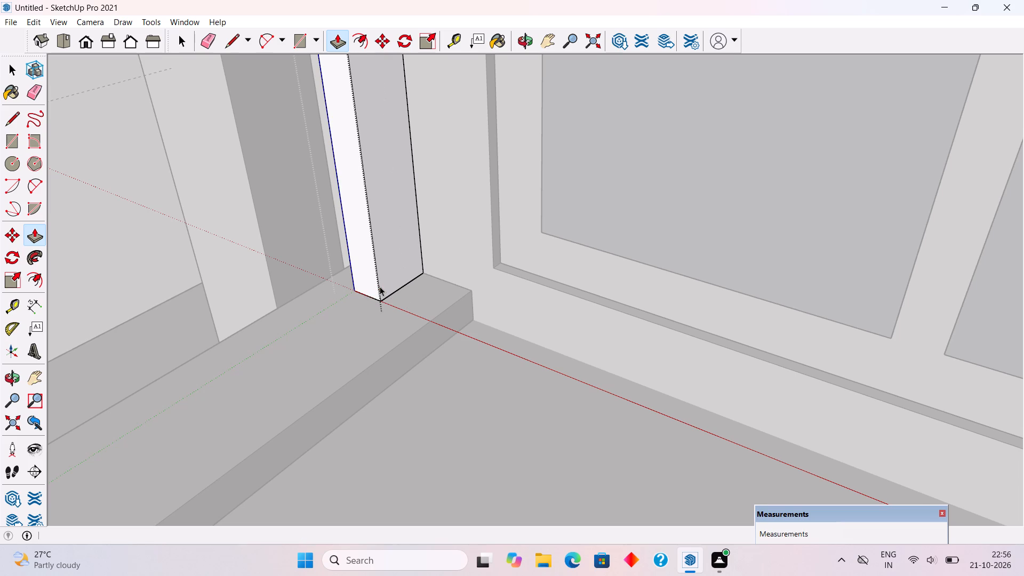
left_click(370, 278)
key("p")
left_click(370, 278)
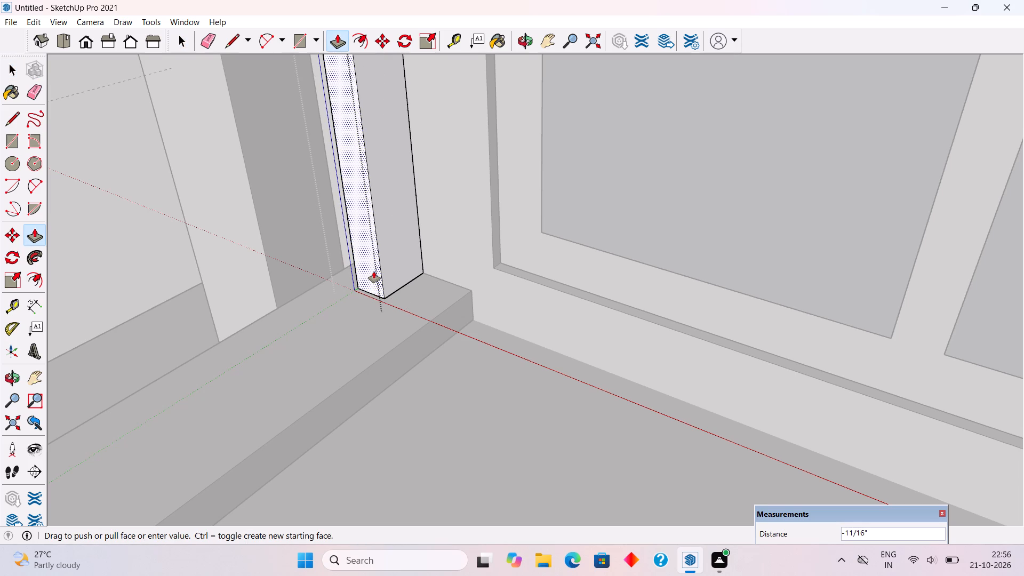
type("2\"")
key("Return")
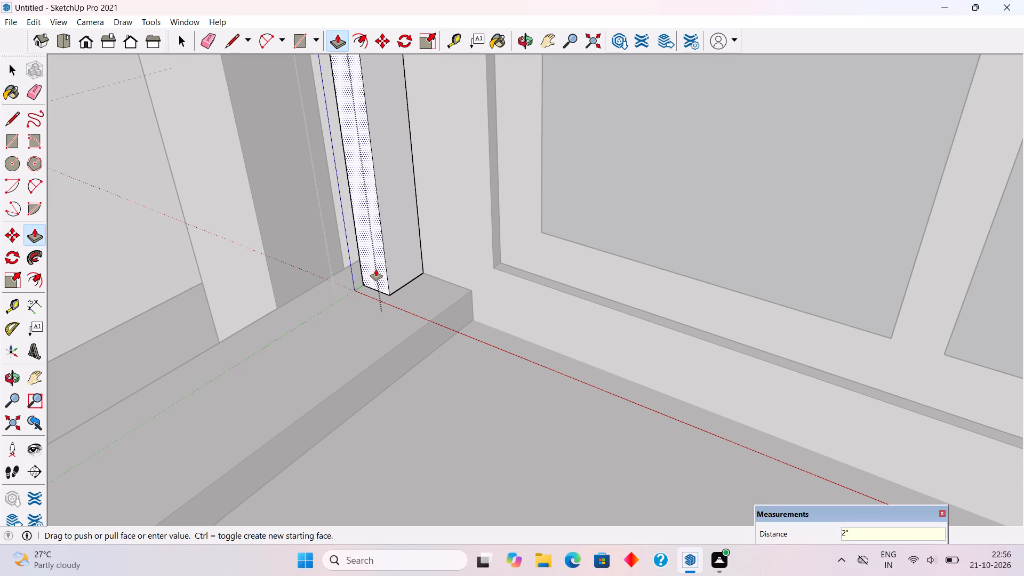
key("space")
scroll(376, 269, "down", 16)
left_click(182, 154)
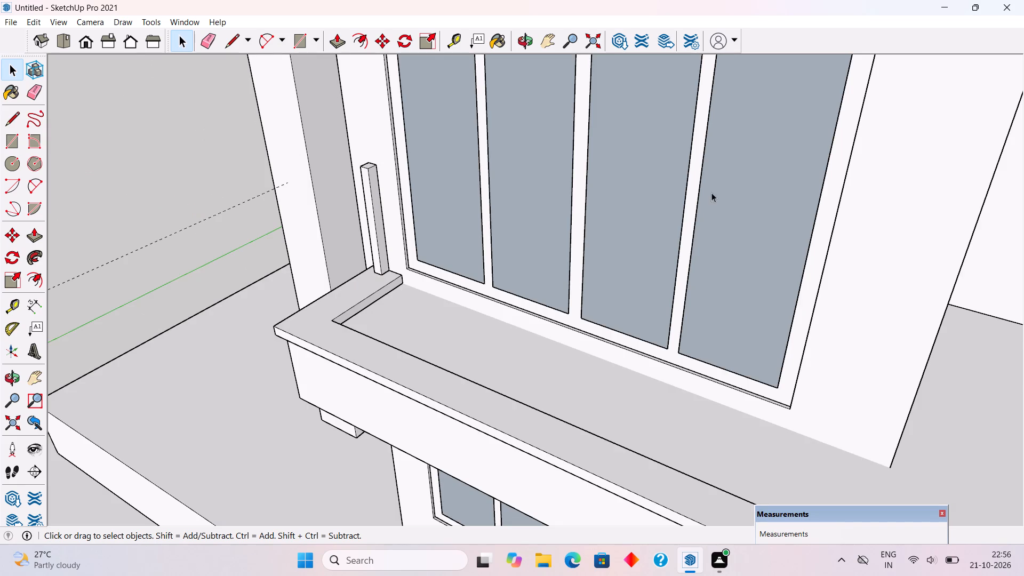
Copy the railing post about 2' 9" along the border's short side to the balcony's nearest front corner.
scroll(526, 294, "up", 6)
left_click(290, 256)
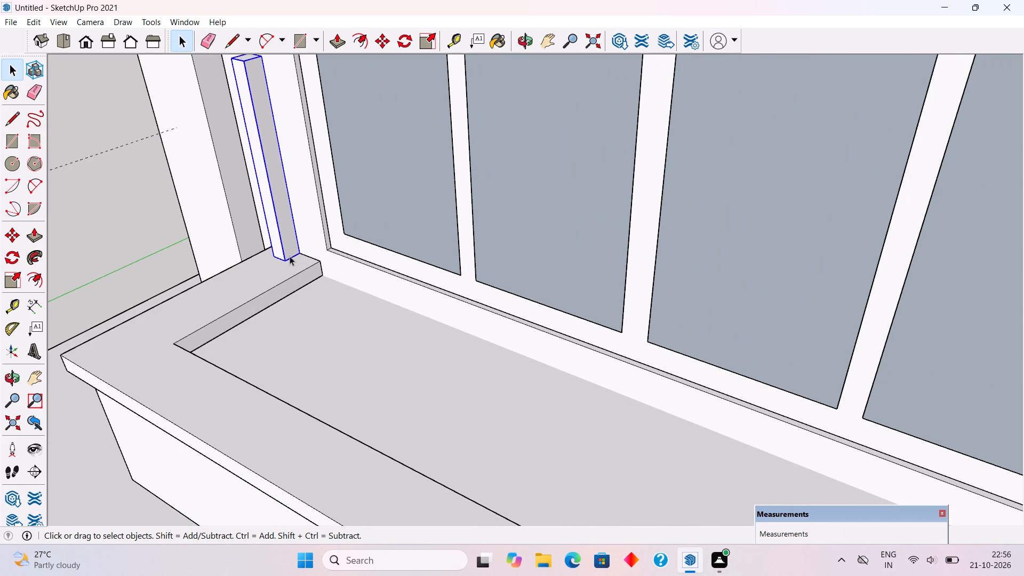
key("m")
left_click(283, 261)
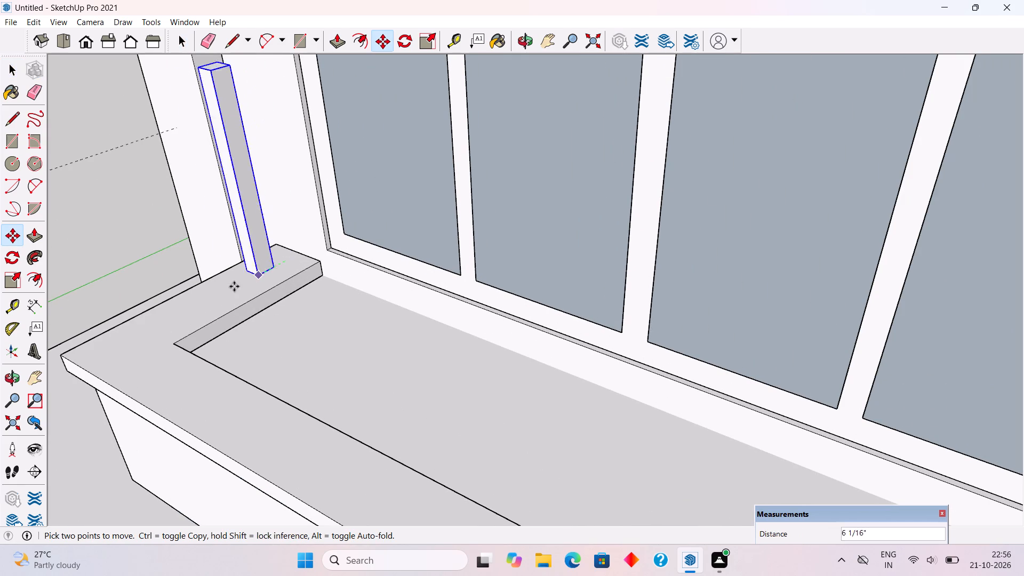
left_click(114, 358)
Copy the front corner post about 33' 6" along the balcony's long front border to the opposite front corner.
left_click(111, 356)
scroll(129, 361, "down", 2)
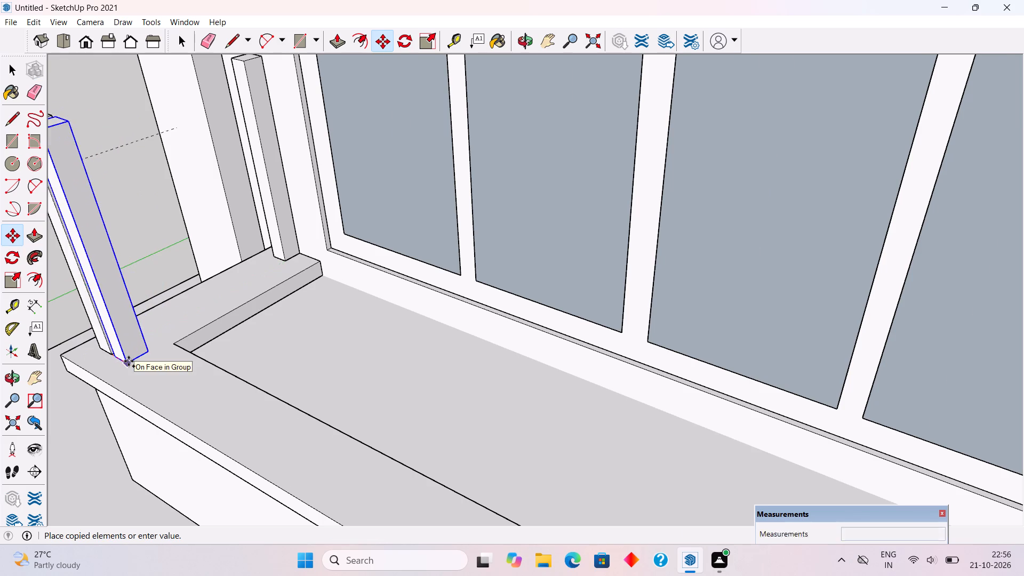
scroll(129, 361, "down", 9)
scroll(130, 358, "up", 1)
scroll(130, 358, "down", 19)
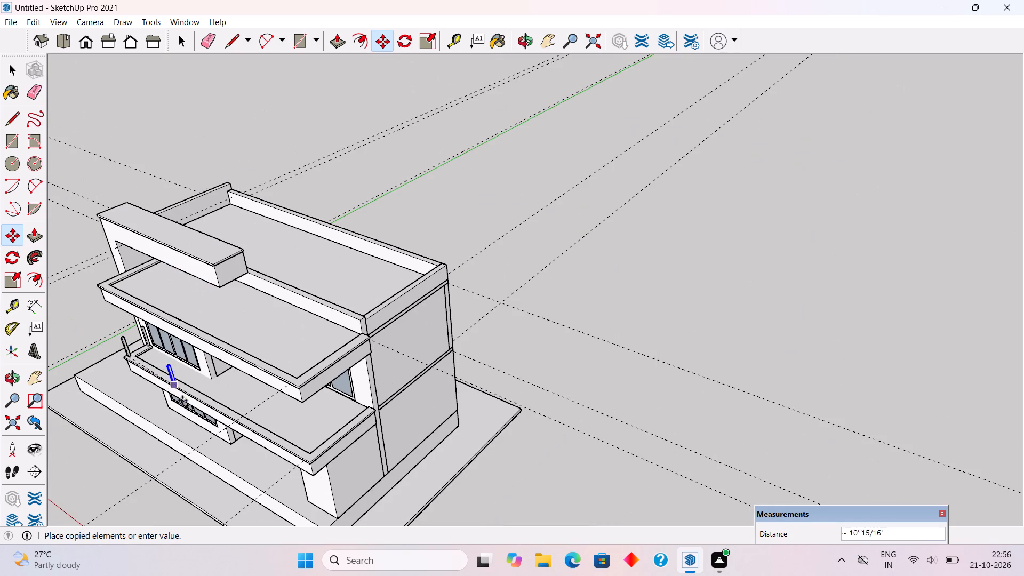
scroll(349, 478, "up", 5)
scroll(284, 444, "up", 9)
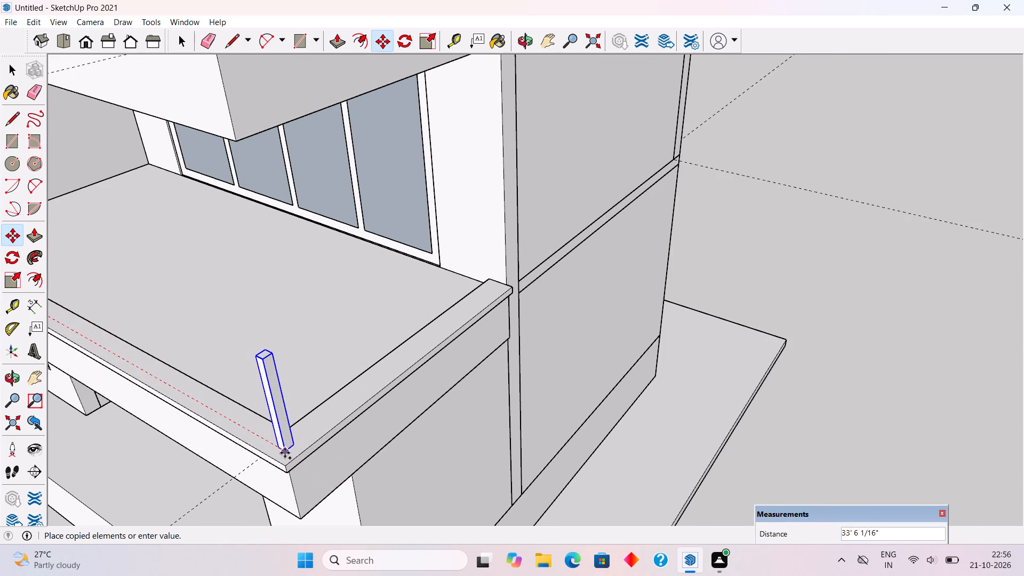
left_click(285, 453)
Copy the far corner post about 9' 6" along the balcony's side border back to the house wall.
left_click(296, 446)
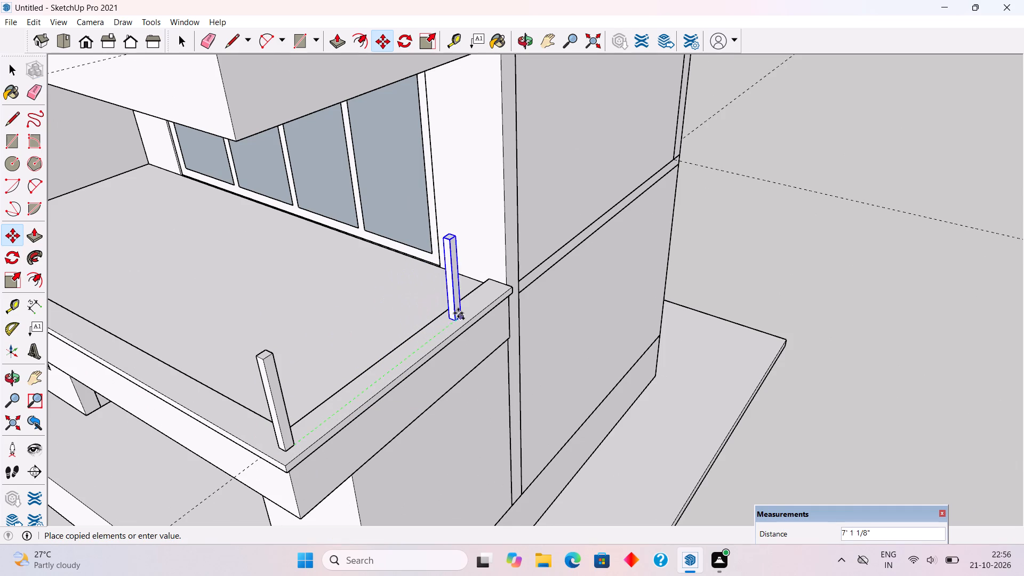
left_click(502, 288)
key("space")
scroll(502, 288, "down", 5)
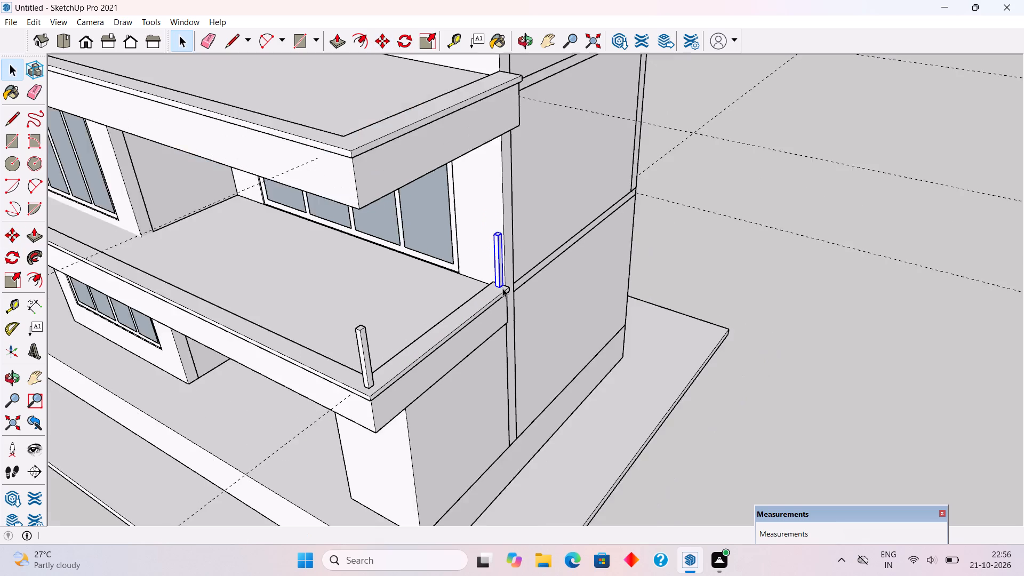
scroll(508, 284, "down", 12)
left_click(767, 467)
Draw a 3' by about 2' 5 7/8" rectangle filling the gap between the two posts on the balcony's short side.
middle_click_drag(363, 343, 370, 340)
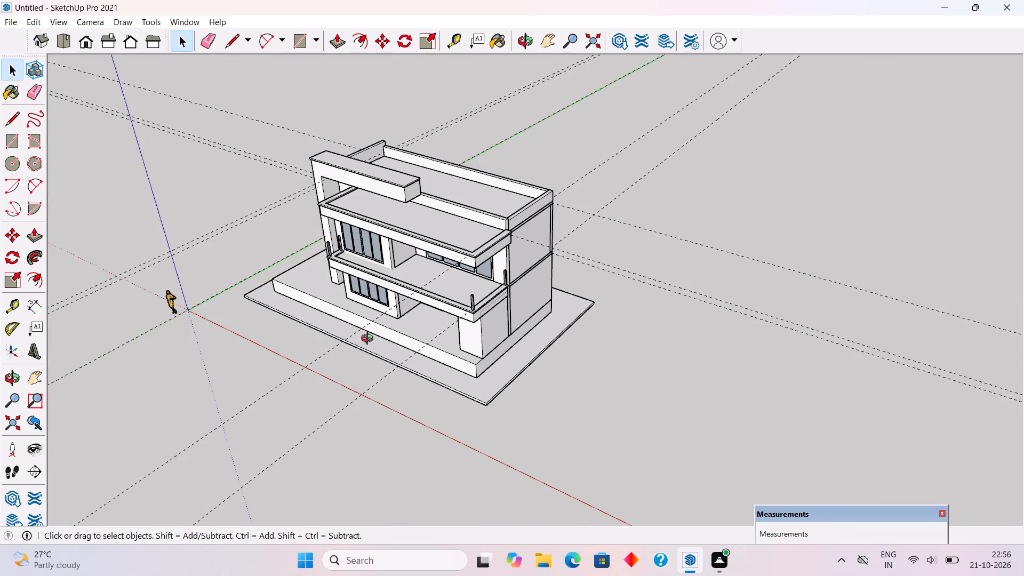
middle_click_drag(370, 340, 724, 215)
middle_click_drag(259, 323, 545, 304)
scroll(528, 273, "up", 12)
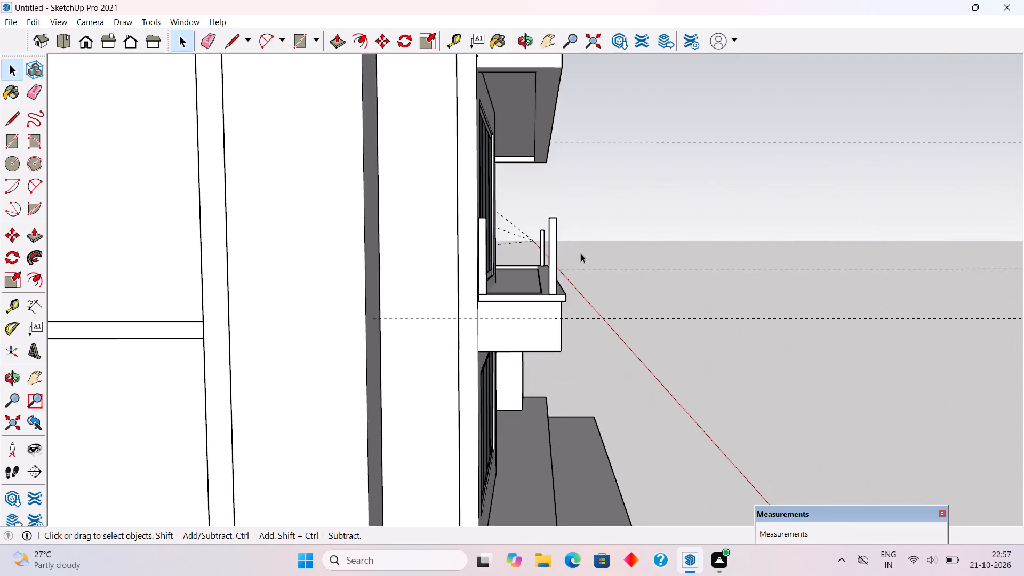
scroll(581, 253, "up", 5)
scroll(581, 253, "down", 4)
key("r")
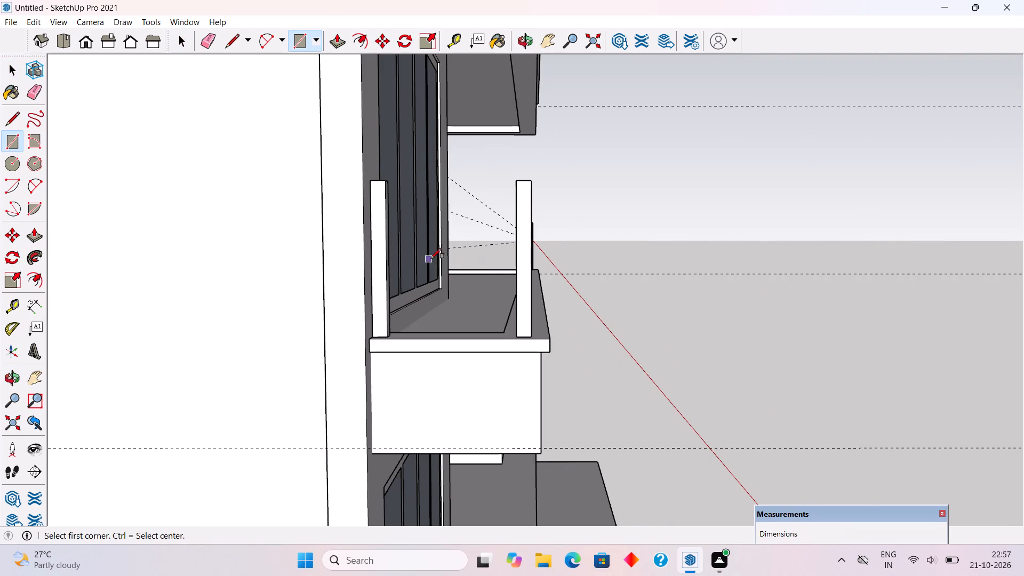
left_click(383, 186)
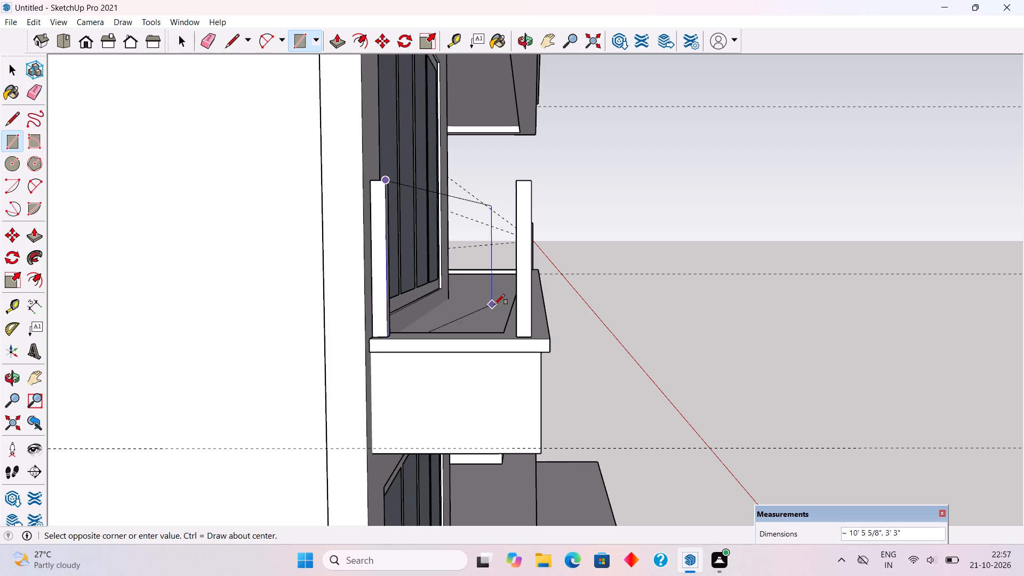
left_click(516, 339)
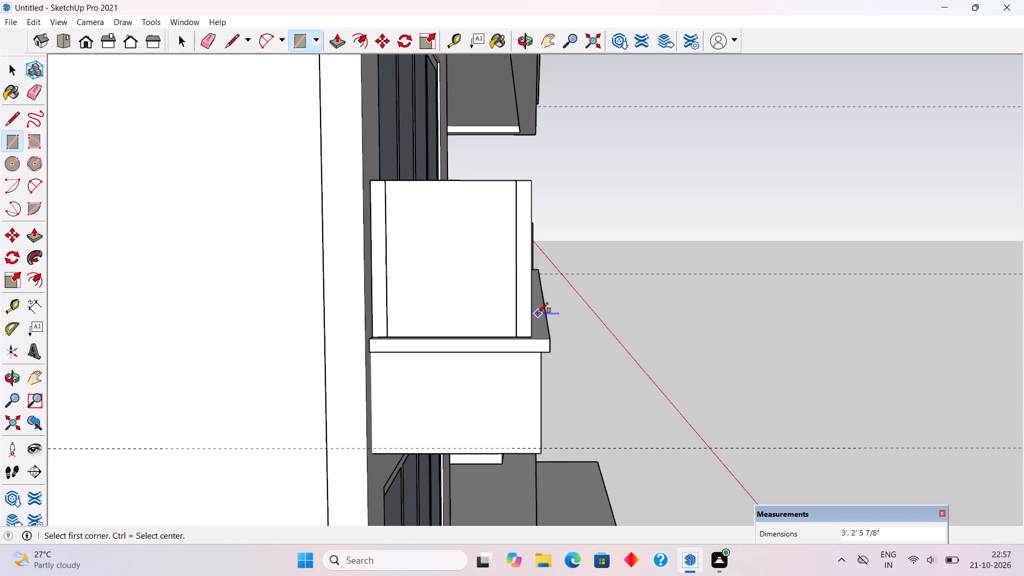
Draw a rectangular railing panel about 33' 3" by 3' between the two corner posts along the balcony's long front border.
middle_click_drag(530, 309, 200, 350)
scroll(196, 350, "down", 3)
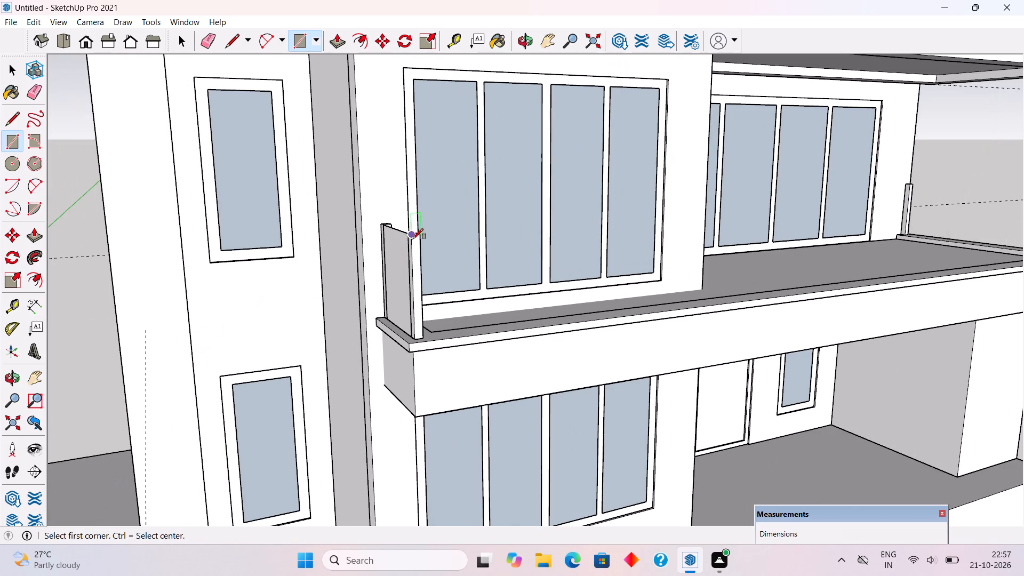
left_click(419, 237)
scroll(430, 302, "down", 8)
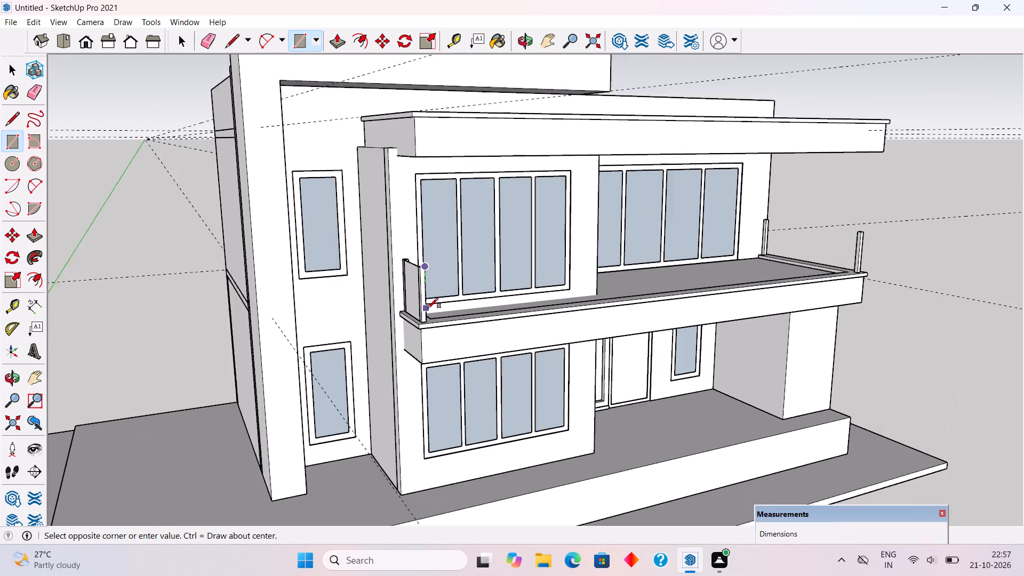
scroll(807, 277, "up", 12)
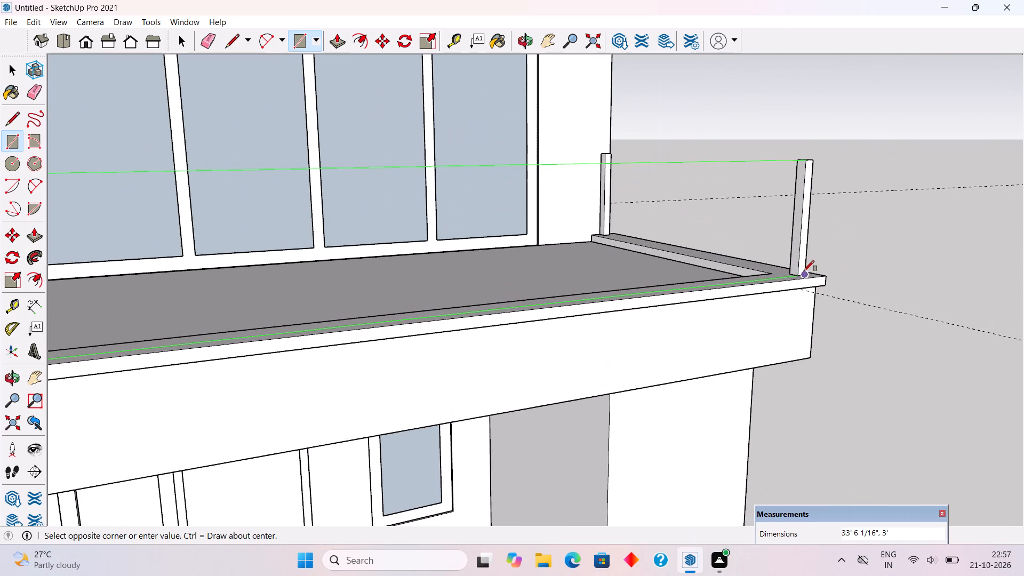
scroll(797, 274, "up", 10)
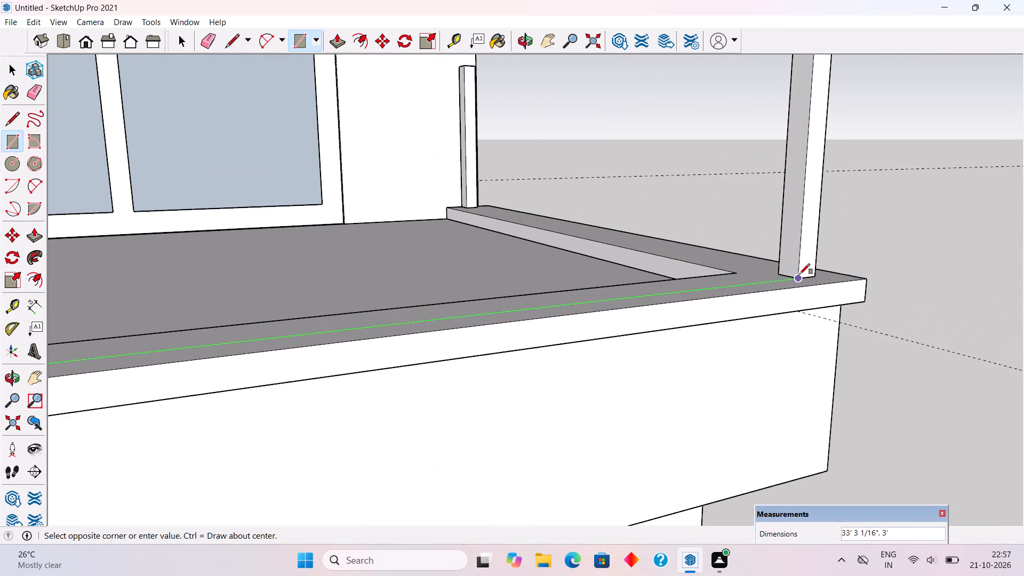
left_click(799, 274)
Draw a rectangular panel about 9' 3" by 3' between the two posts on the balcony's far side border.
scroll(799, 274, "down", 4)
scroll(886, 293, "down", 5)
scroll(1018, 183, "down", 4)
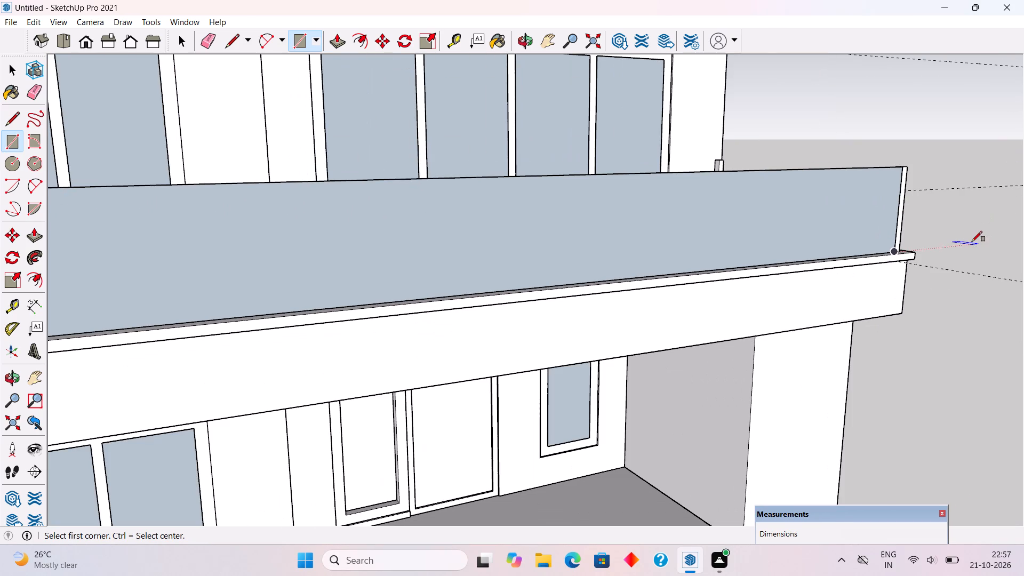
scroll(929, 265, "down", 4)
middle_click_drag(918, 271, 575, 355)
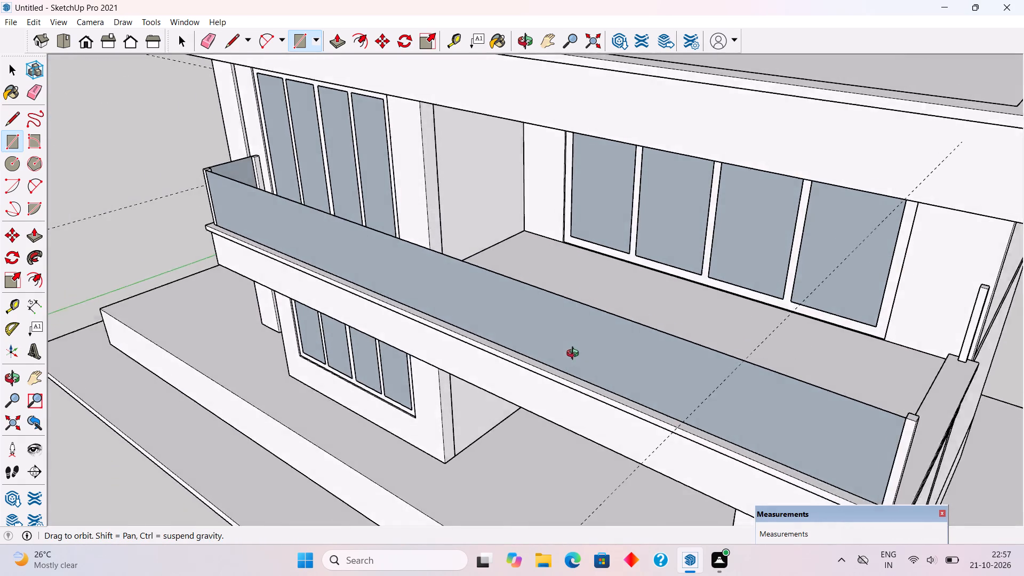
middle_click_drag(575, 355, 426, 307)
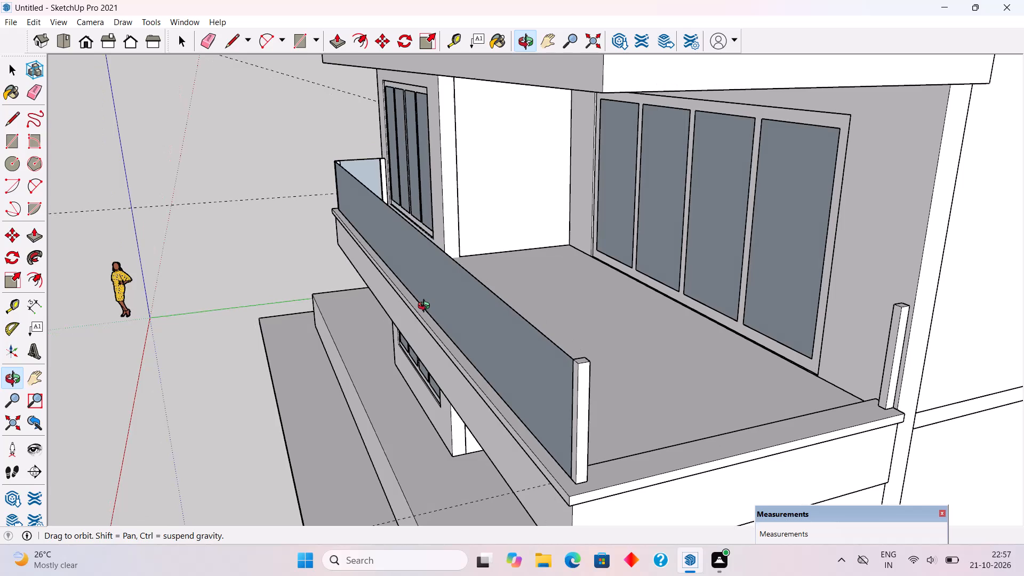
middle_click_drag(426, 307, 375, 309)
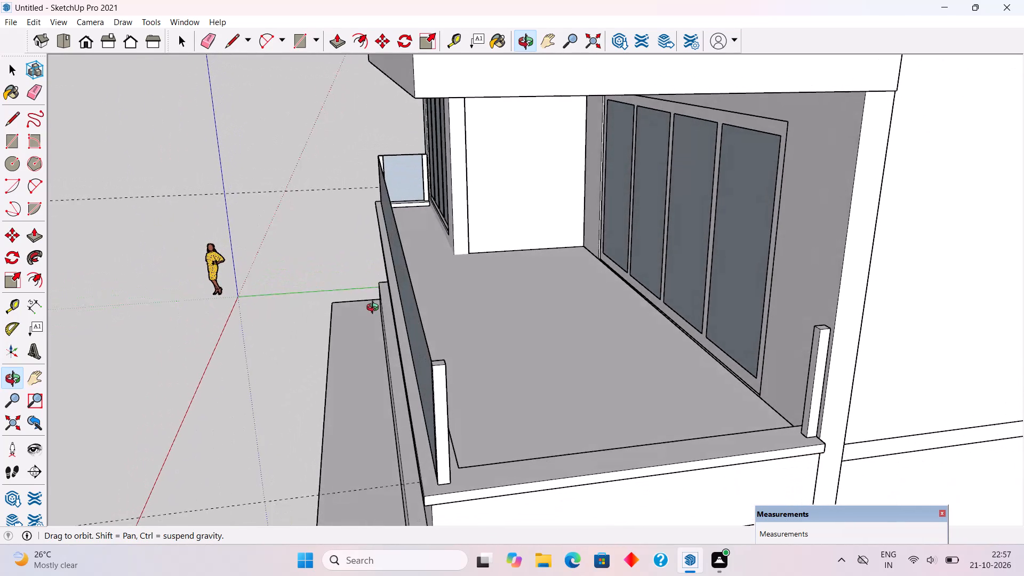
middle_click_drag(375, 309, 337, 316)
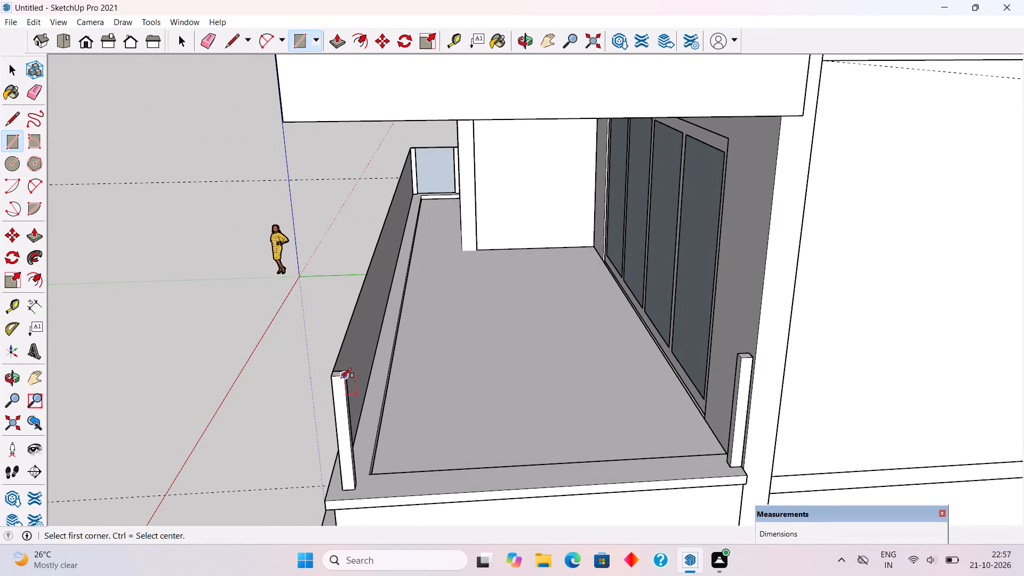
left_click(341, 378)
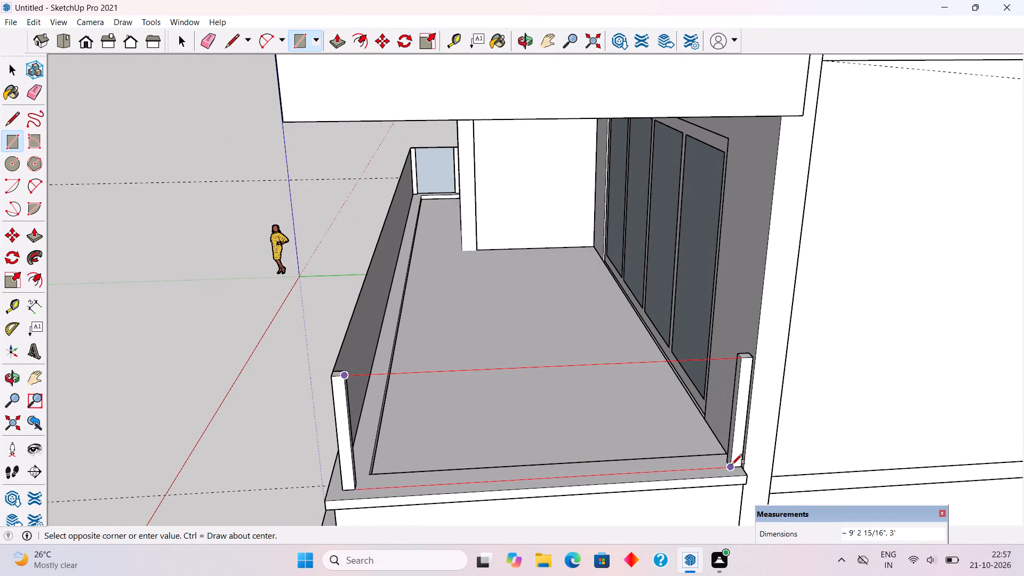
left_click(732, 465)
Make the panel on the balcony's far side into a group.
key("space")
triple_click(708, 451)
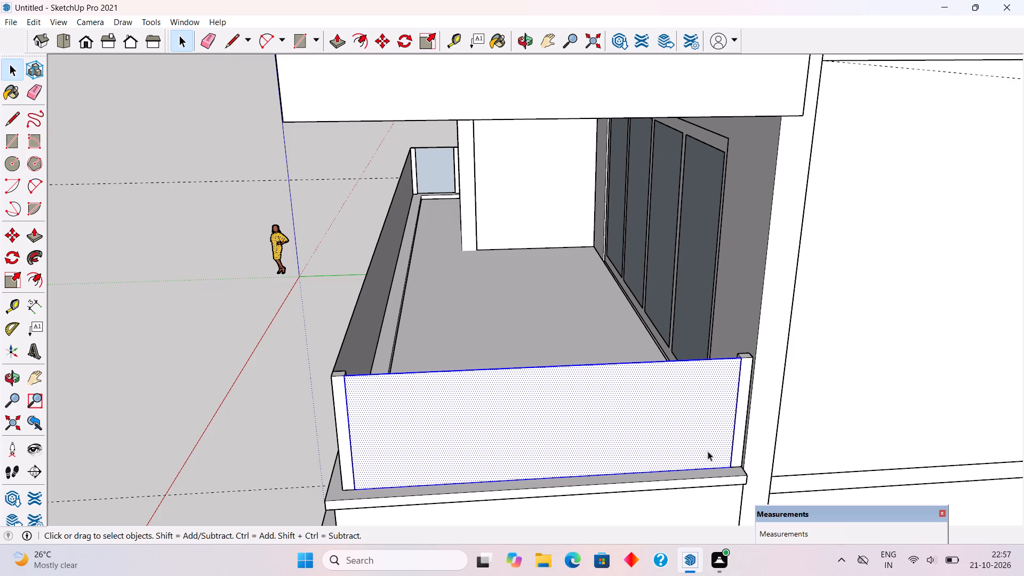
right_click(708, 451)
left_click(736, 375)
Make the long front railing panel into a group.
scroll(723, 370, "down", 6)
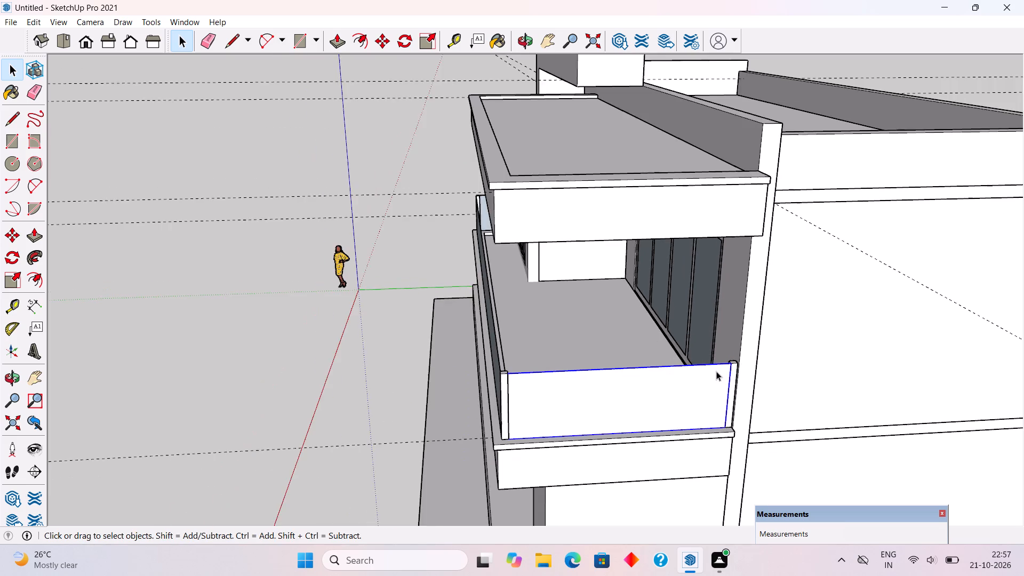
middle_click_drag(662, 371, 846, 306)
triple_click(667, 347)
right_click(667, 347)
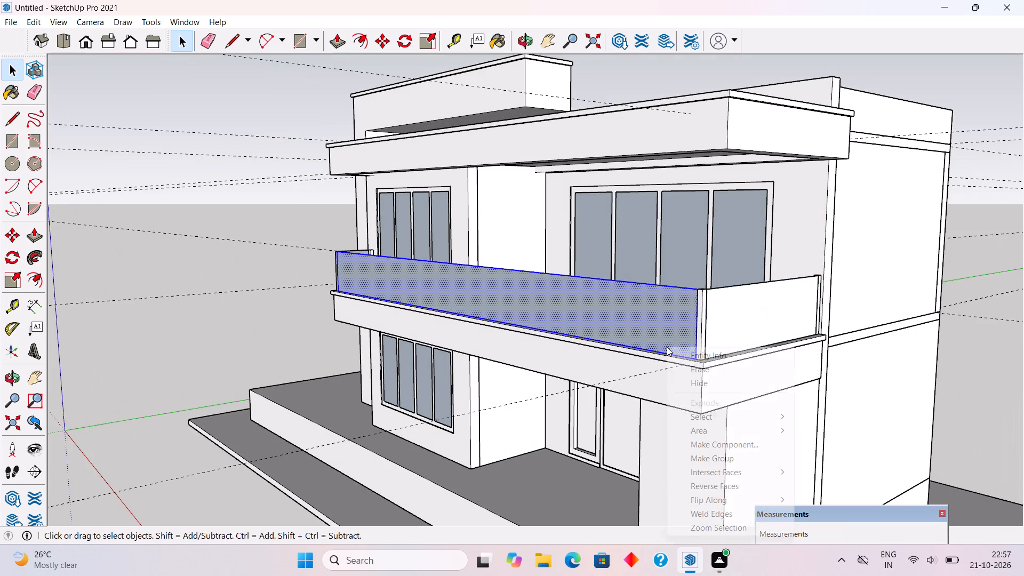
left_click(706, 458)
Make the small panel on the balcony's short side into a group.
middle_click_drag(614, 405, 1023, 376)
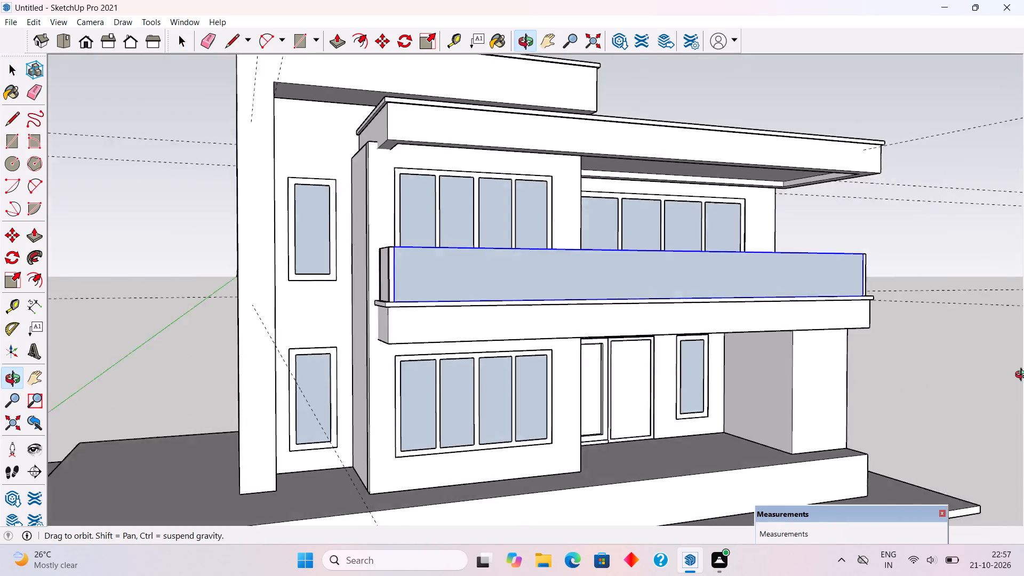
middle_click_drag(1023, 376, 1023, 390)
scroll(424, 309, "up", 5)
triple_click(403, 287)
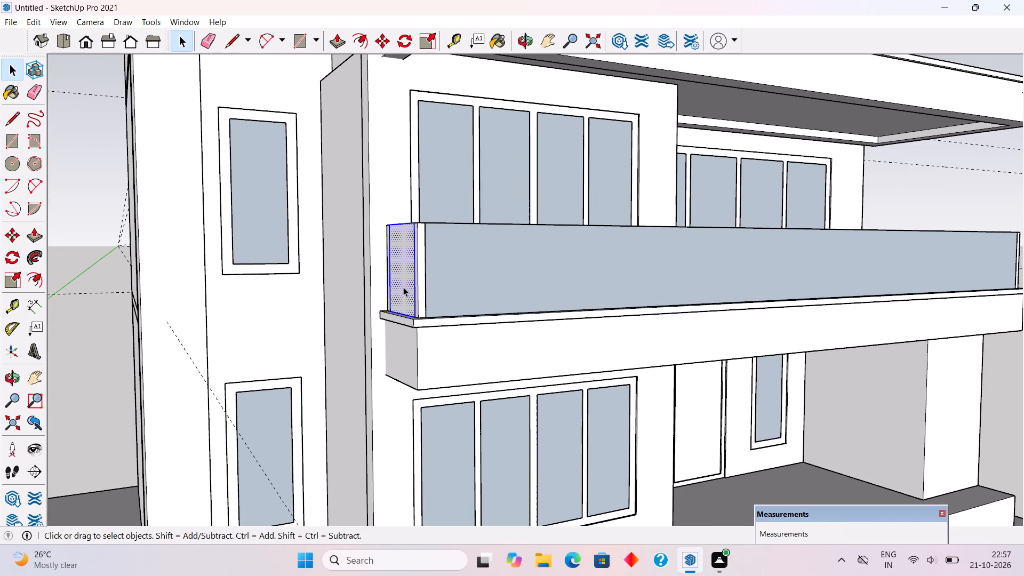
right_click(403, 287)
left_click(436, 402)
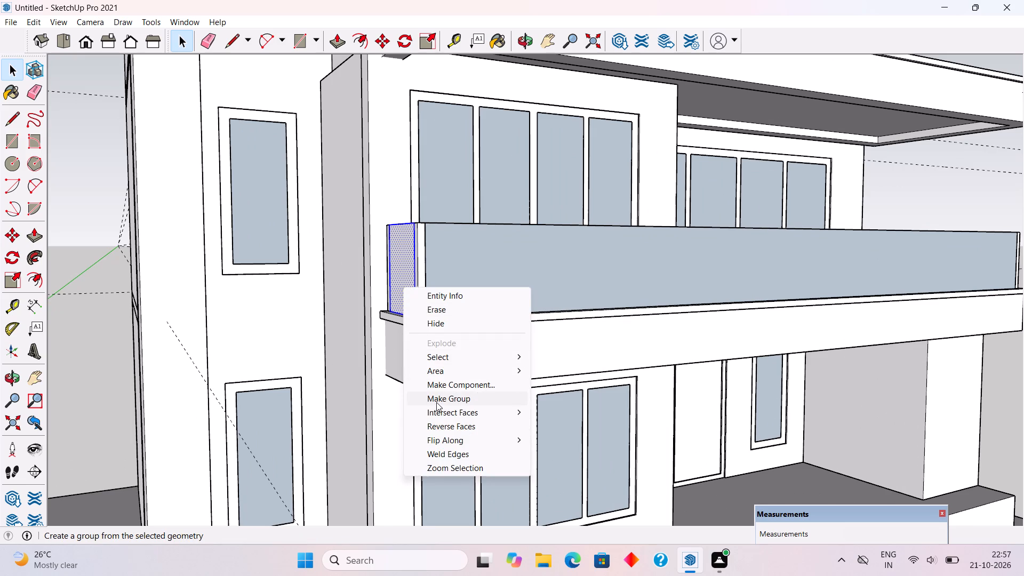
scroll(436, 402, "down", 12)
left_click(795, 340)
Push the plinth's front face back flush with the projecting ground-floor front wall.
middle_click_drag(679, 325, 603, 325)
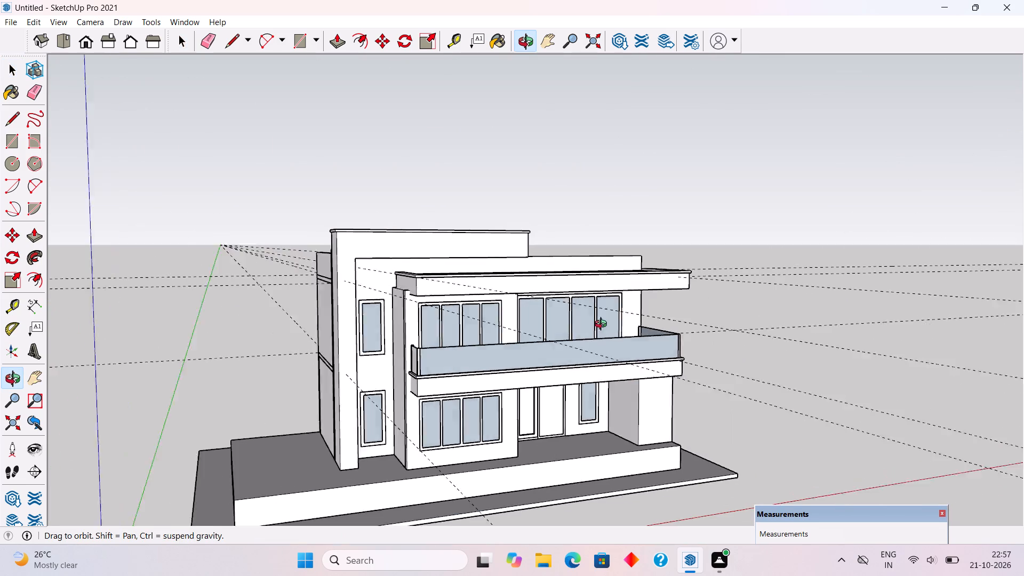
middle_click_drag(603, 325, 505, 309)
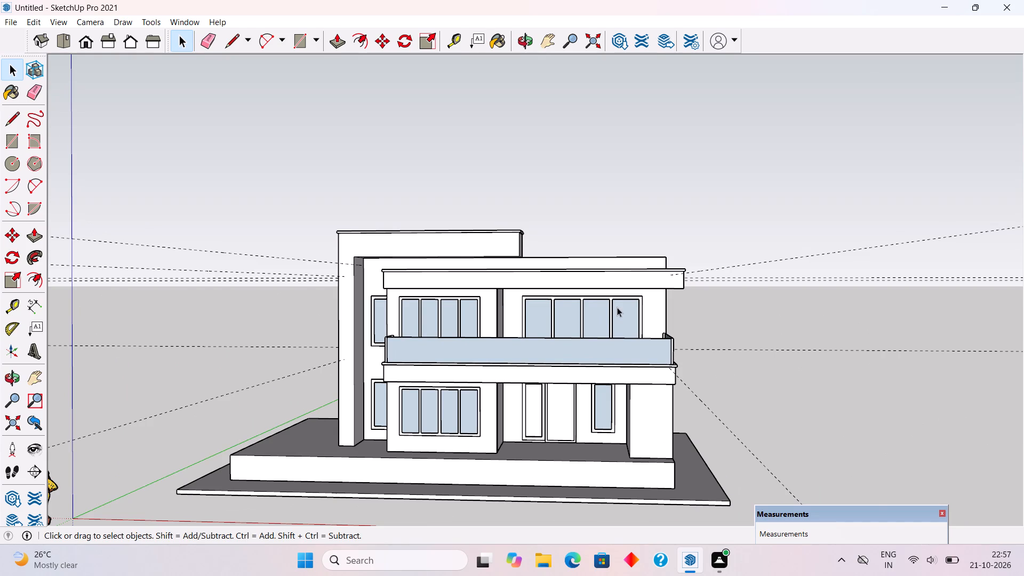
double_click(490, 470)
left_click(490, 470)
key("p")
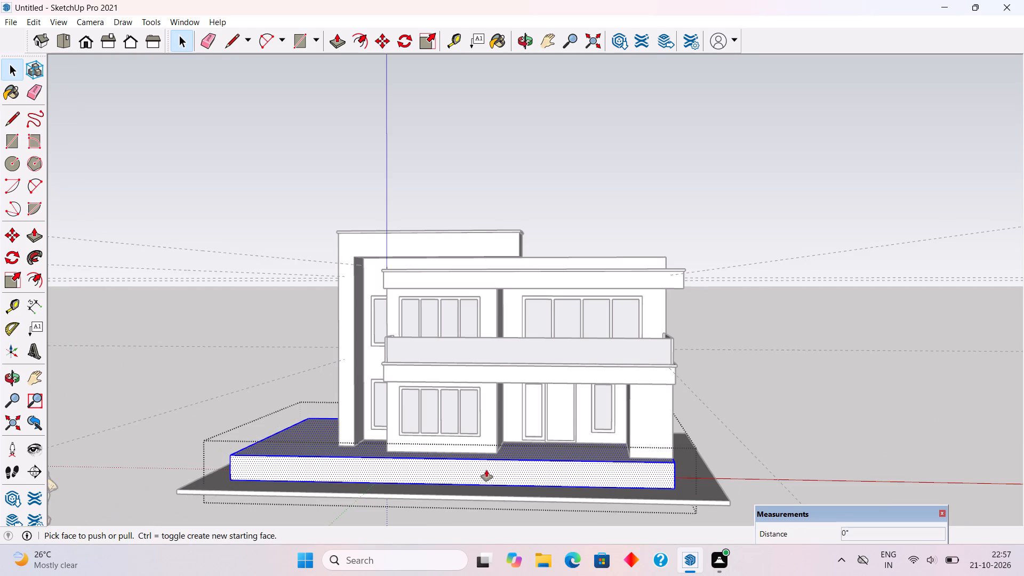
left_click(485, 468)
left_click(485, 437)
key("space")
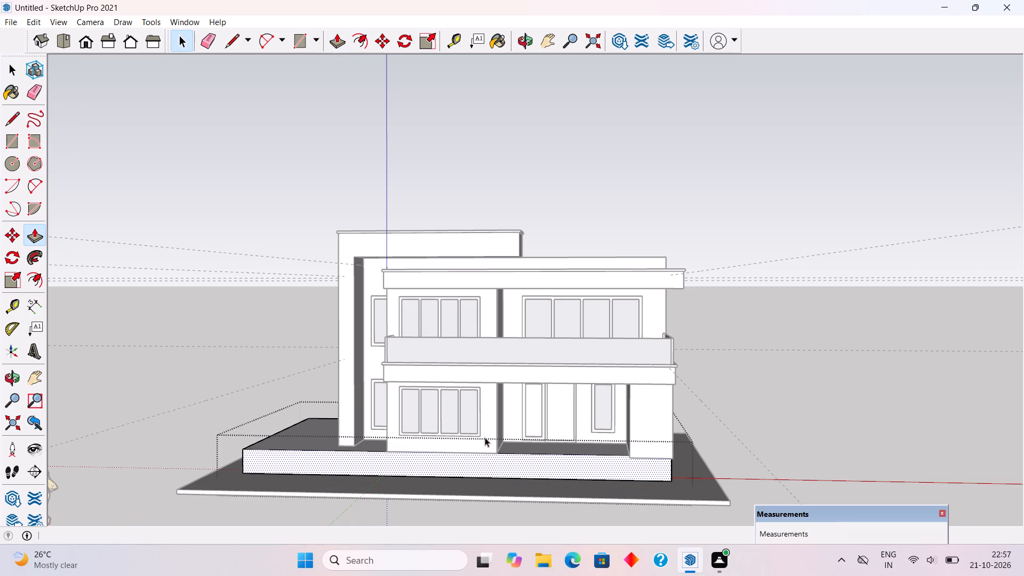
left_click(833, 367)
Push the front face of the porch column under the balcony inward by 2'.
middle_click_drag(497, 429, 494, 494)
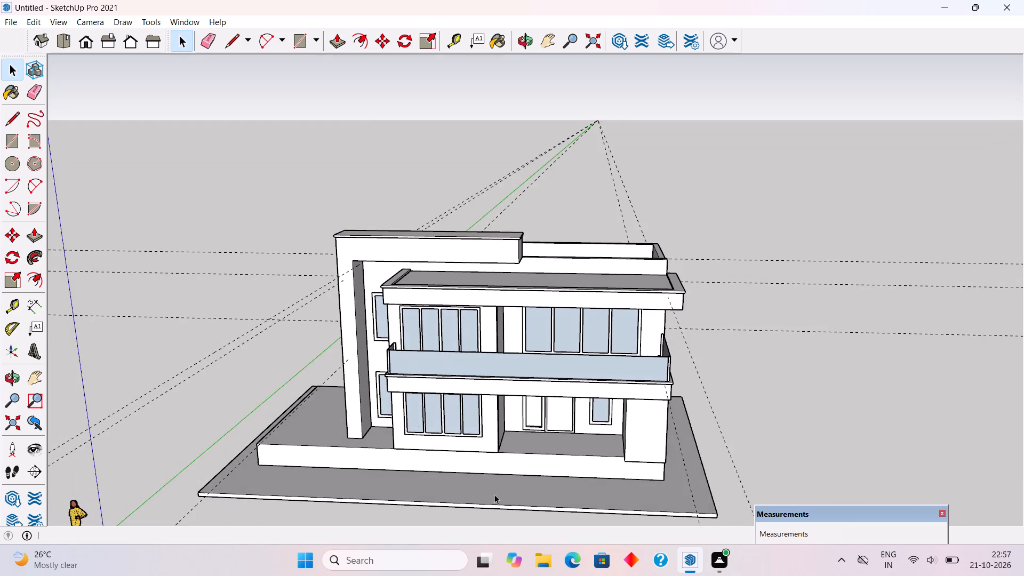
scroll(551, 486, "up", 4)
double_click(701, 395)
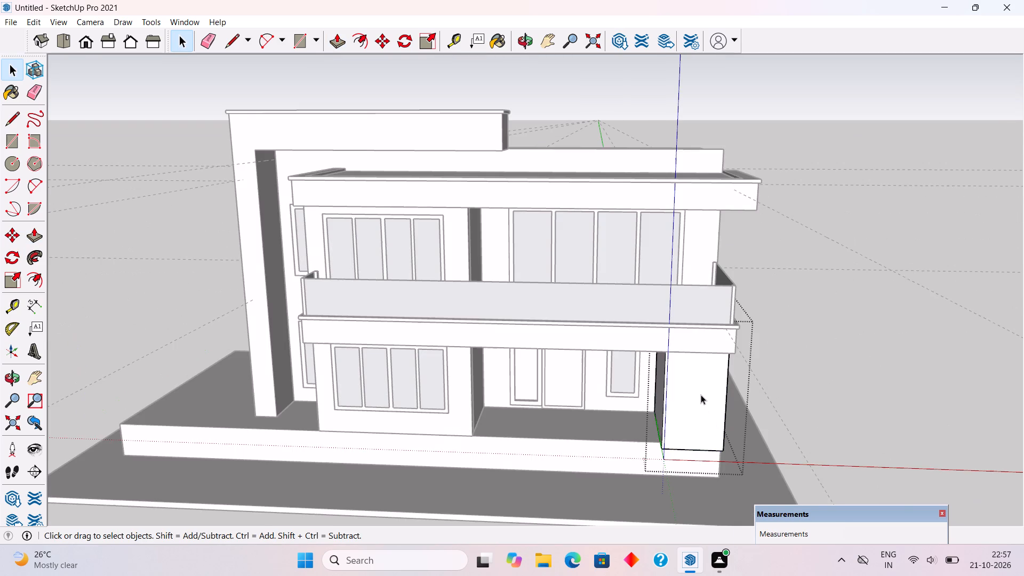
left_click(701, 395)
key("p")
left_click(701, 395)
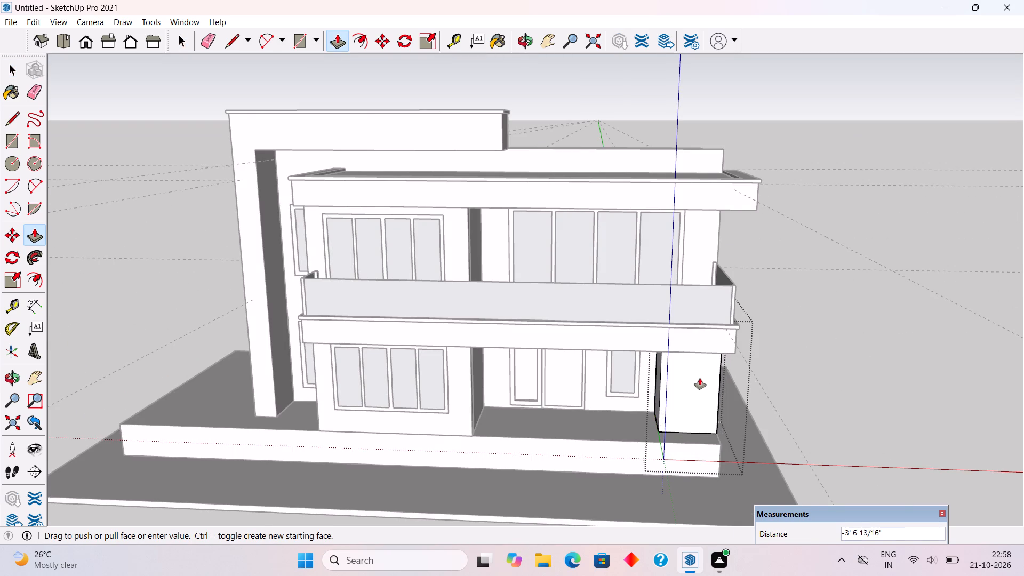
type("2'")
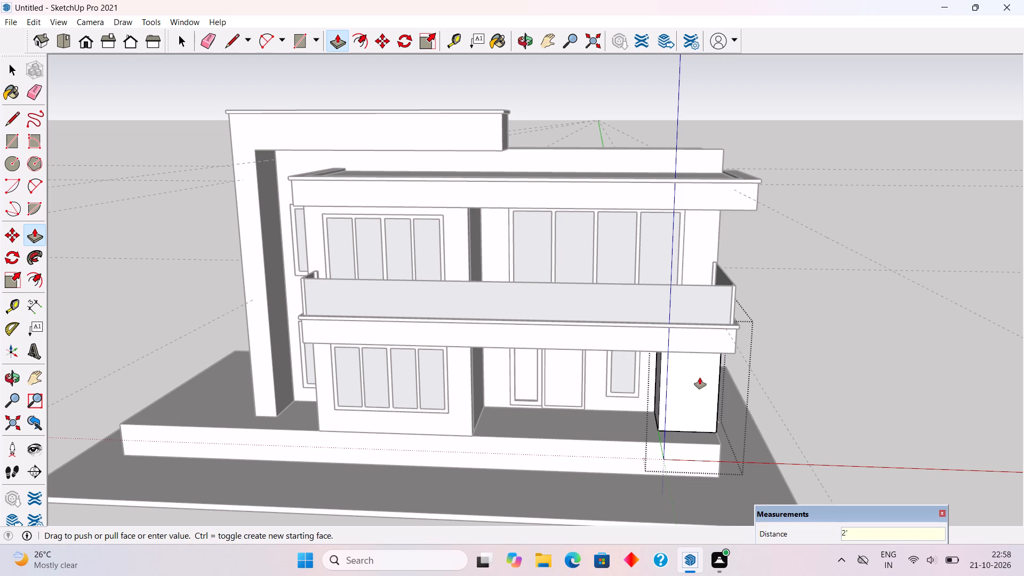
key("Return")
key("space")
left_click(826, 411)
Push the plinth's front face back 9" to align with the porch column's front face.
scroll(826, 411, "down", 2)
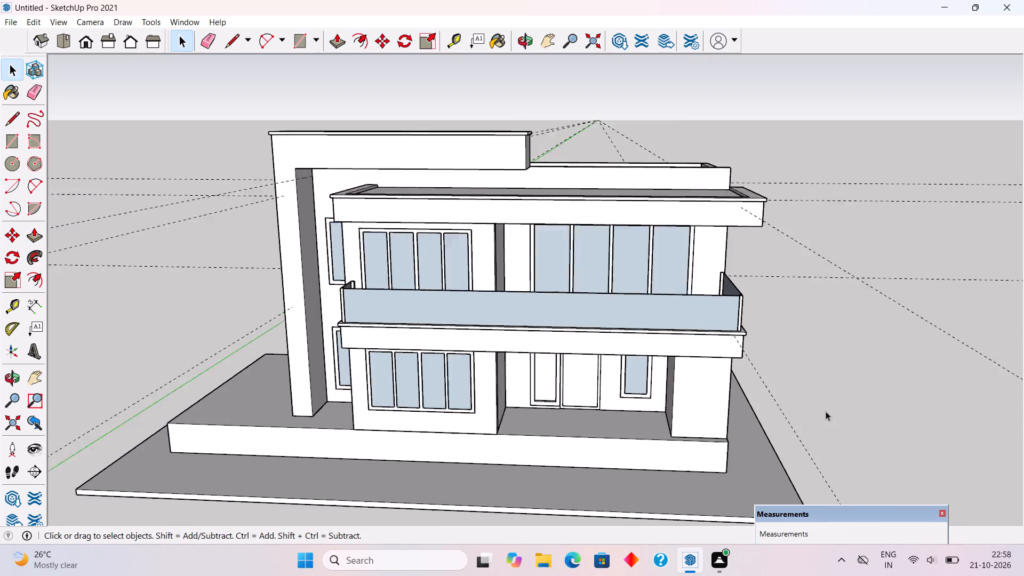
scroll(826, 411, "down", 3)
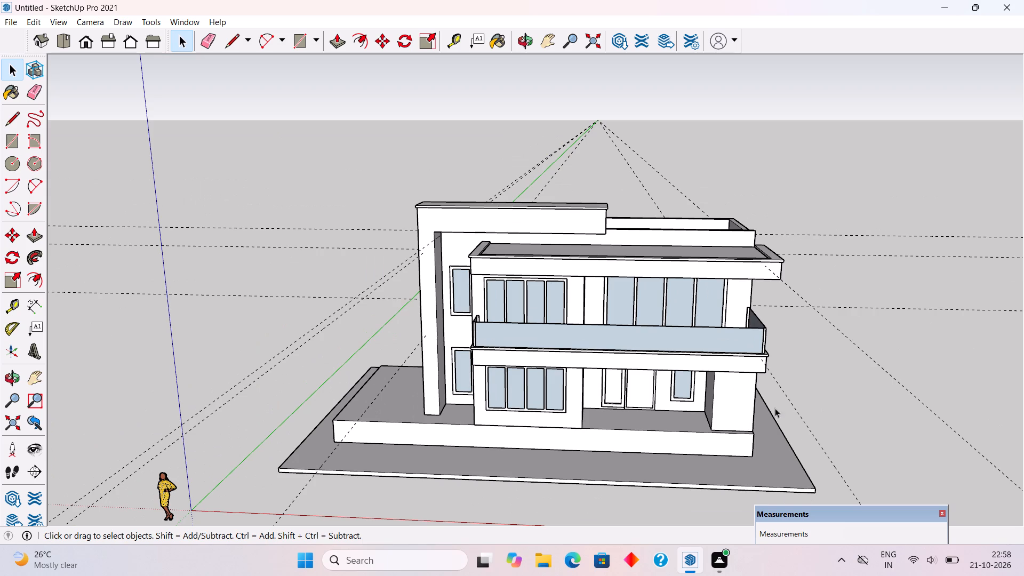
scroll(699, 459, "up", 11)
scroll(759, 418, "up", 6)
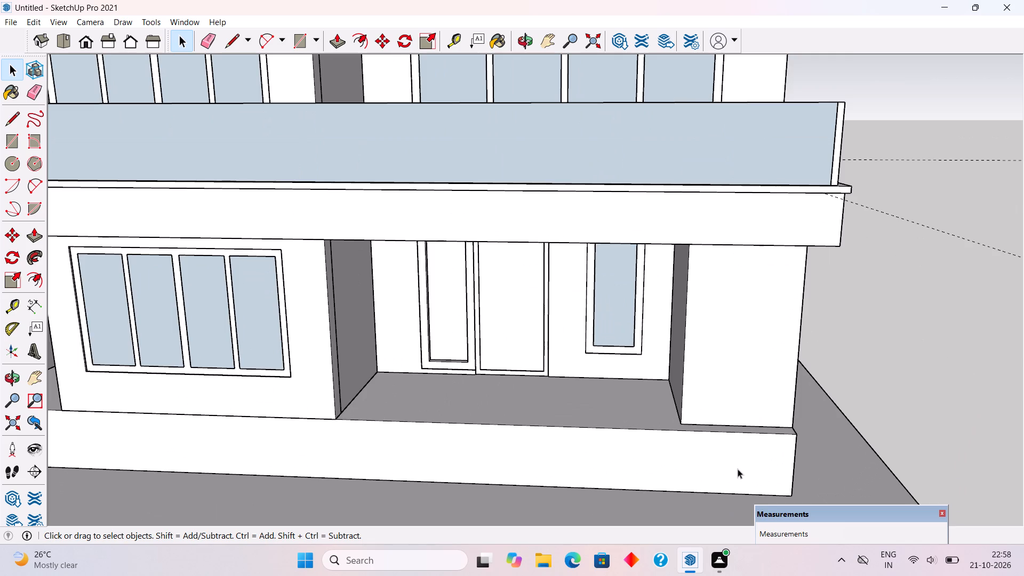
triple_click(738, 469)
key("l")
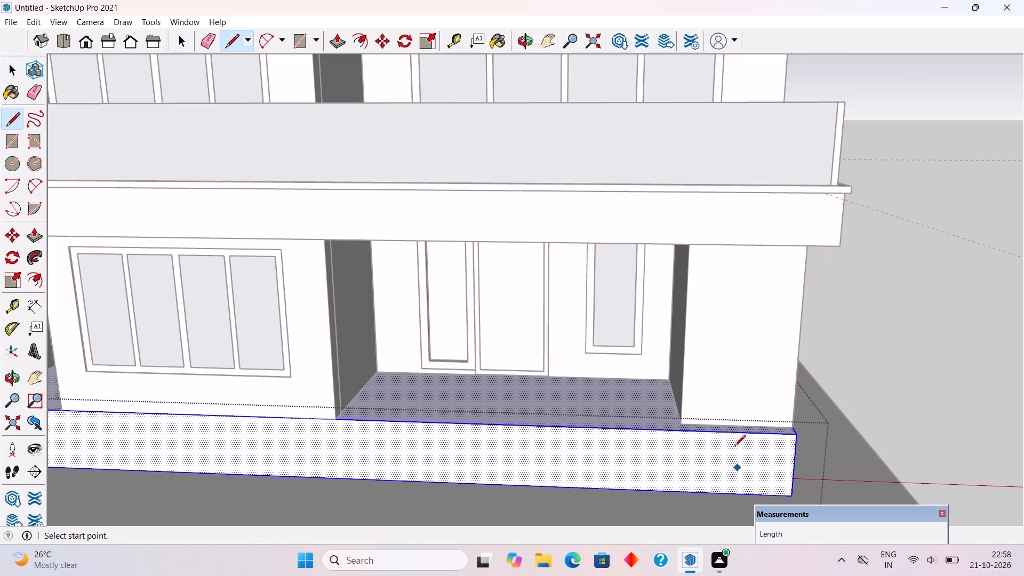
key("space")
left_click(777, 457)
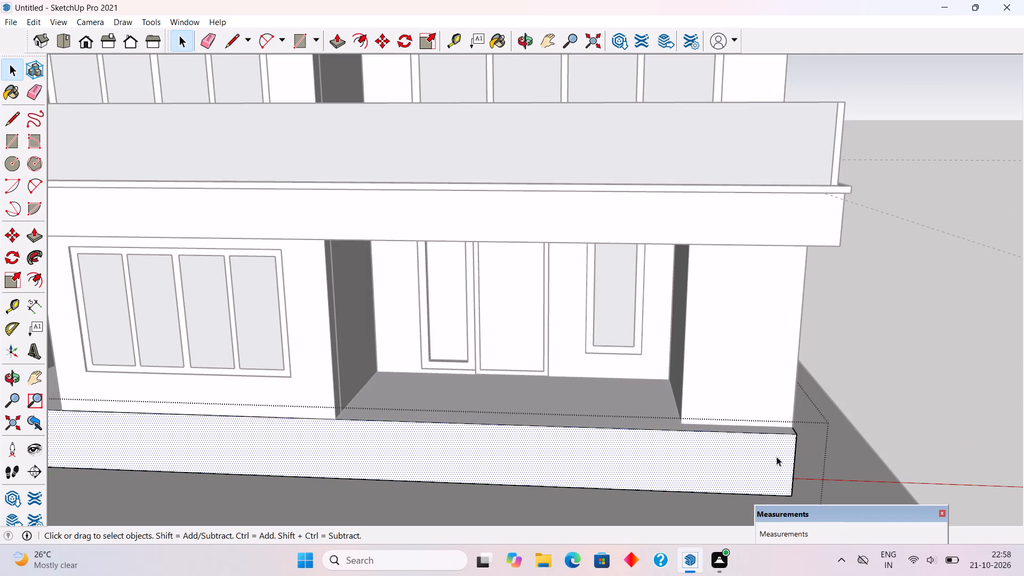
key("p")
left_click(776, 457)
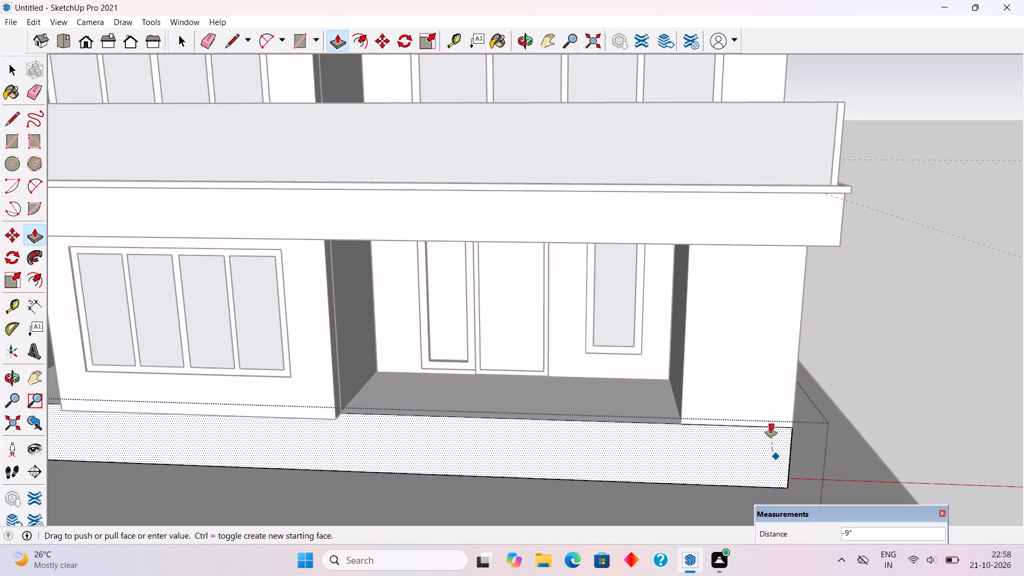
left_click(782, 417)
Draw a 3' vertical line down the plinth's front face from the column's inner bottom corner to split it.
key("l")
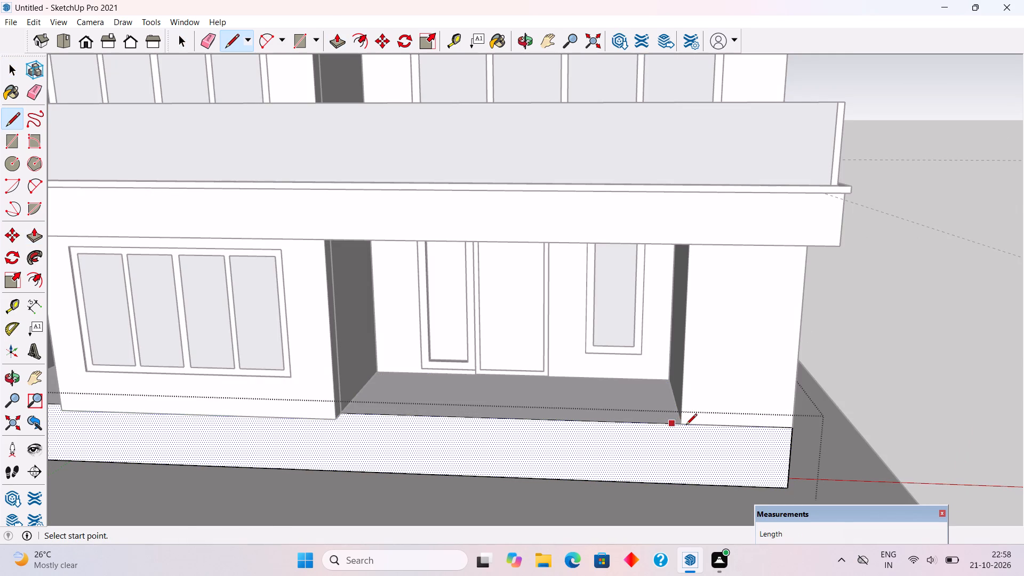
left_click(686, 426)
left_click(676, 481)
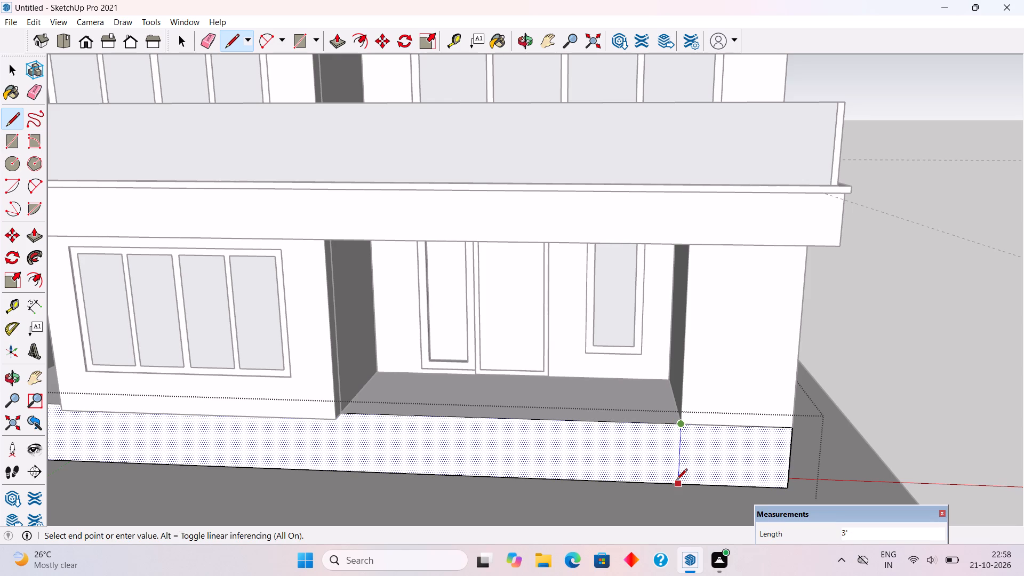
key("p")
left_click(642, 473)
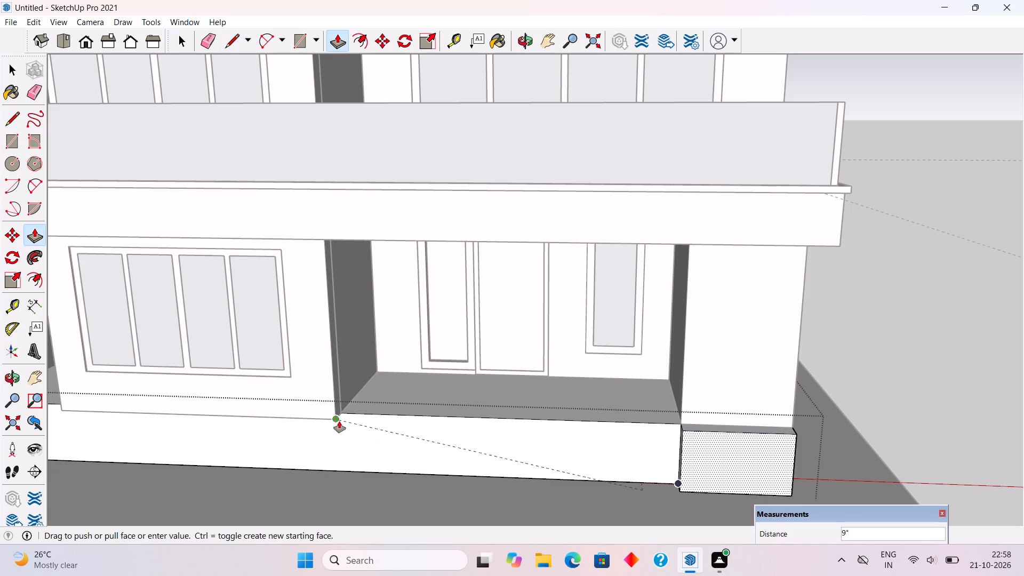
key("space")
Pull the long plinth face beside the column forward to the projecting front wall's bottom corner.
left_click(345, 424)
key("p")
left_click(345, 424)
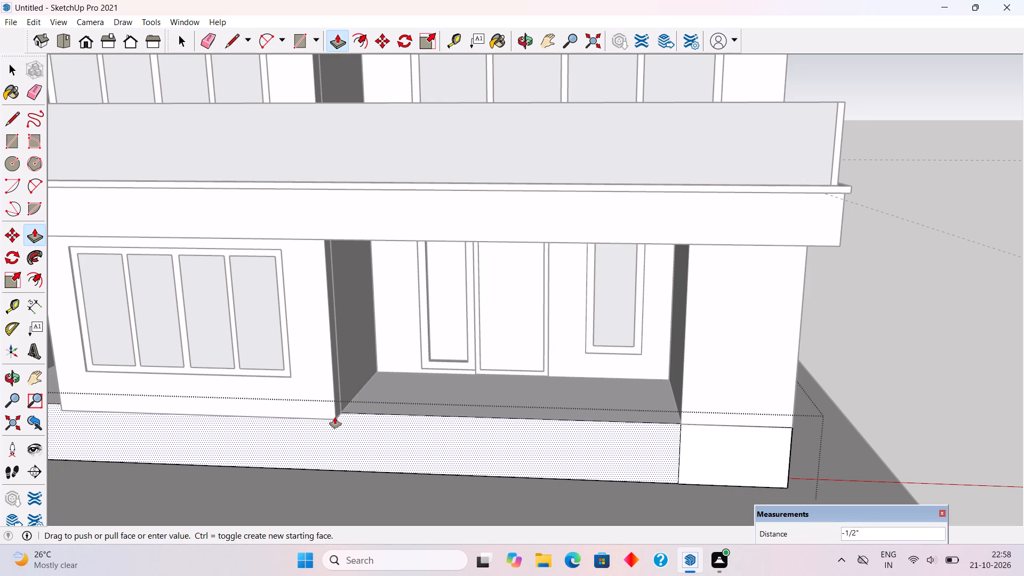
left_click(335, 417)
key("space")
left_click(830, 343)
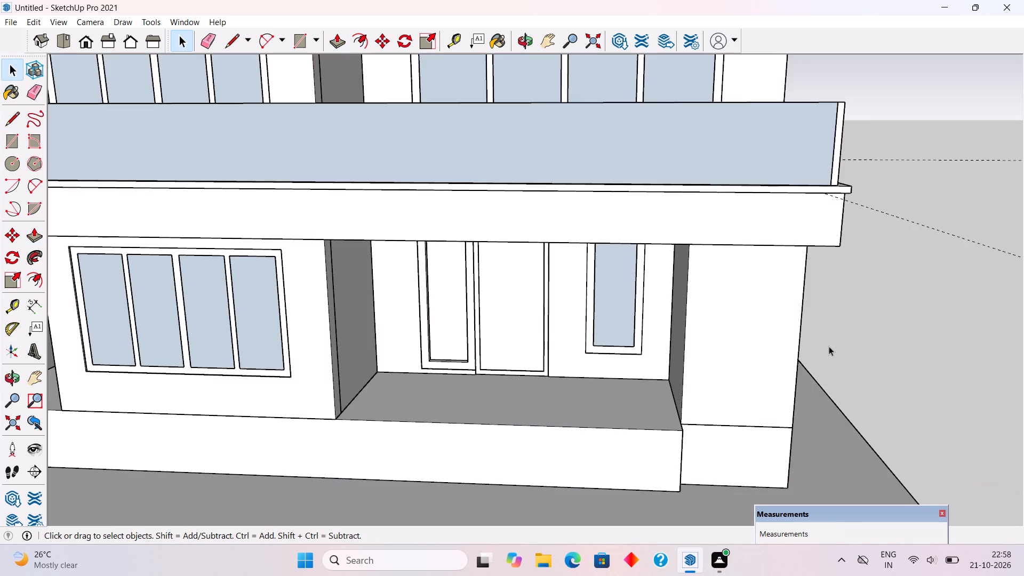
Draw a 6" vertical line down from the plinth's outer top corner beside the porch column, starting a stair profile.
scroll(829, 346, "down", 4)
middle_click_drag(493, 453, 265, 404)
scroll(167, 381, "down", 4)
scroll(442, 451, "up", 6)
scroll(535, 413, "up", 8)
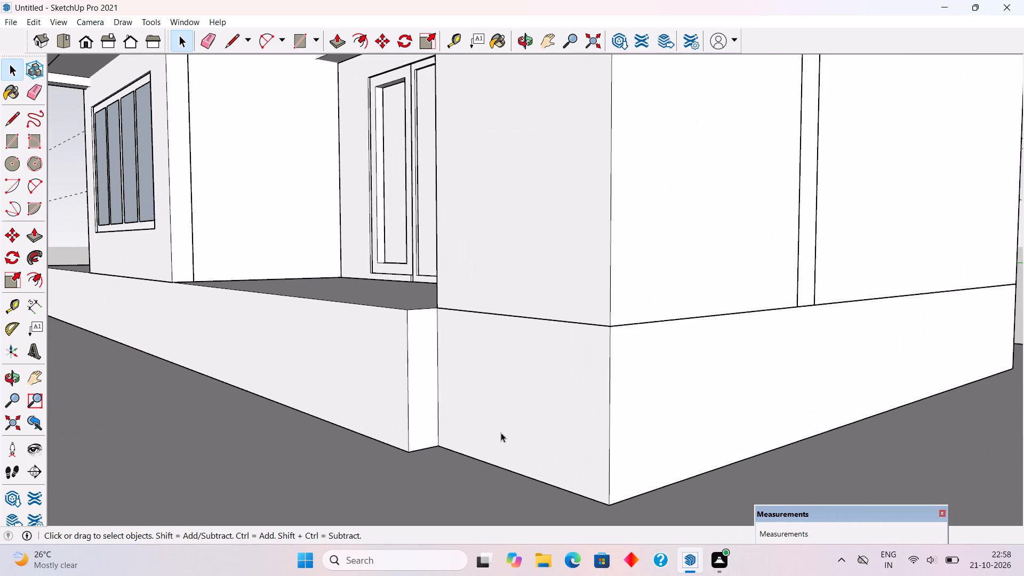
type("pl")
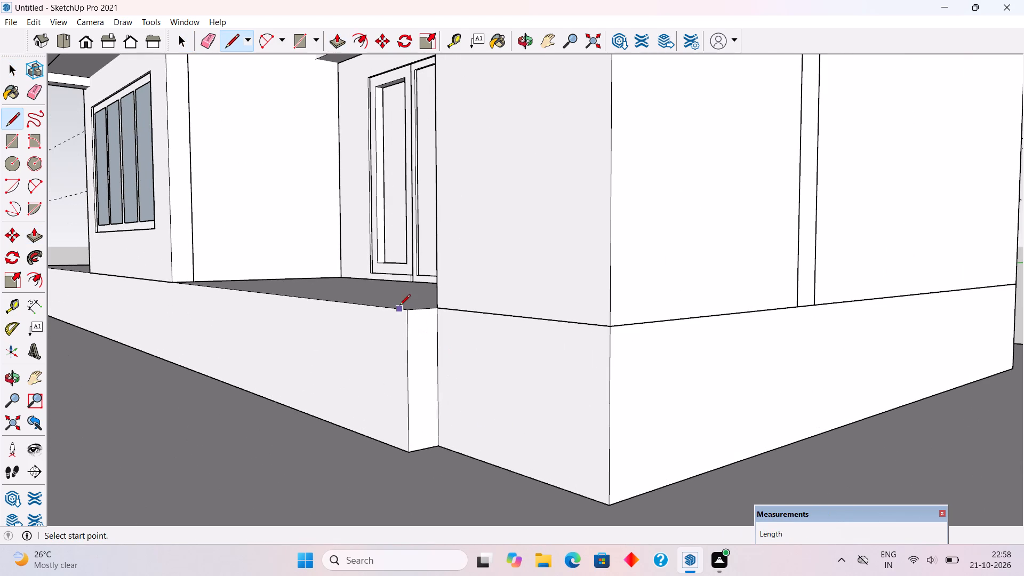
left_click(402, 310)
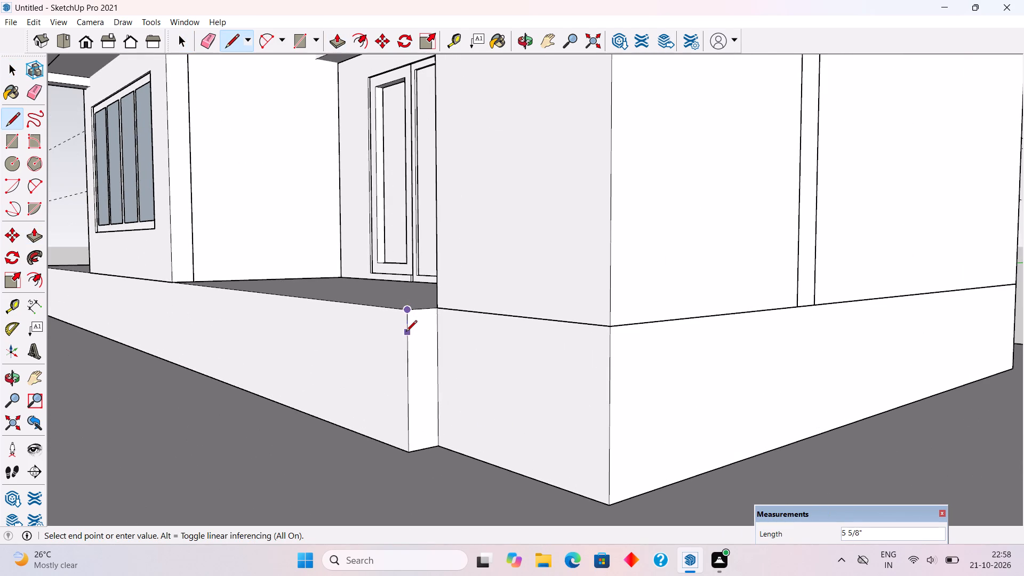
key("6")
key("shift+quotedbl")
key("Return")
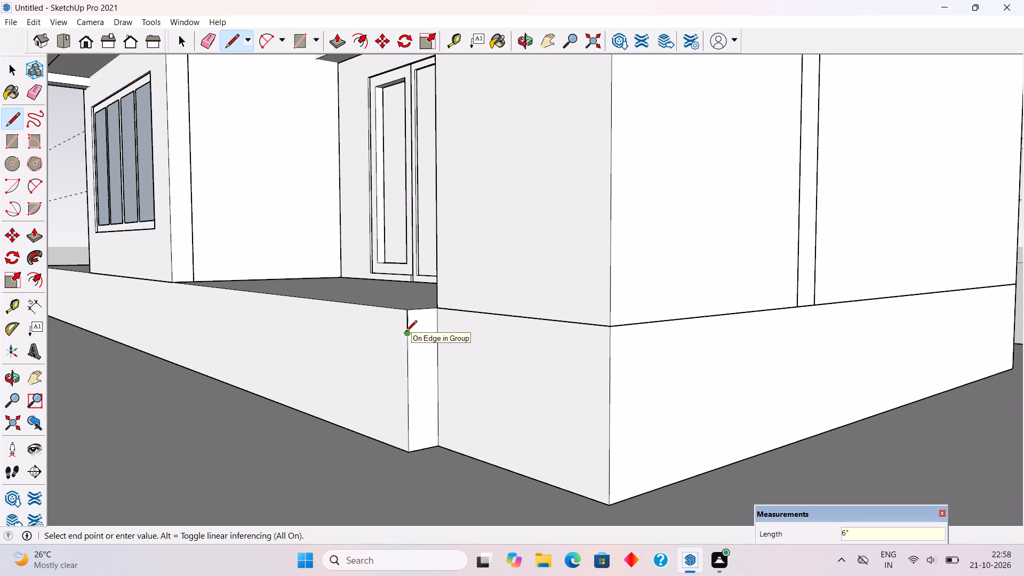
Continue the stair profile outward from the plinth with an 11" horizontal tread and a 6" riser down.
scroll(306, 336, "down", 3)
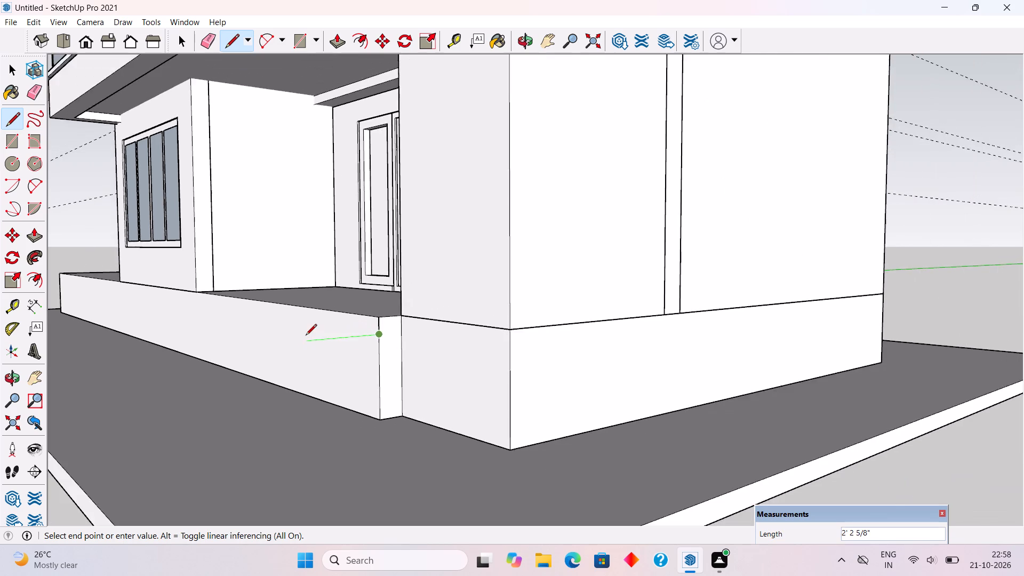
scroll(306, 336, "down", 6)
middle_click_drag(339, 388, 51, 382)
middle_click_drag(349, 389, 530, 389)
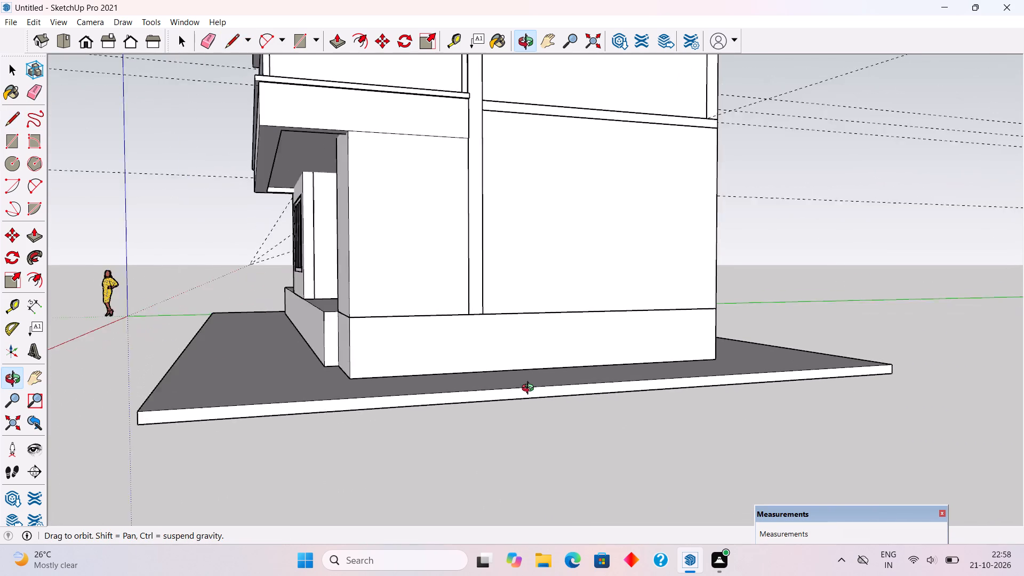
middle_click_drag(530, 389, 572, 406)
scroll(289, 354, "up", 4)
middle_click_drag(289, 347, 239, 334)
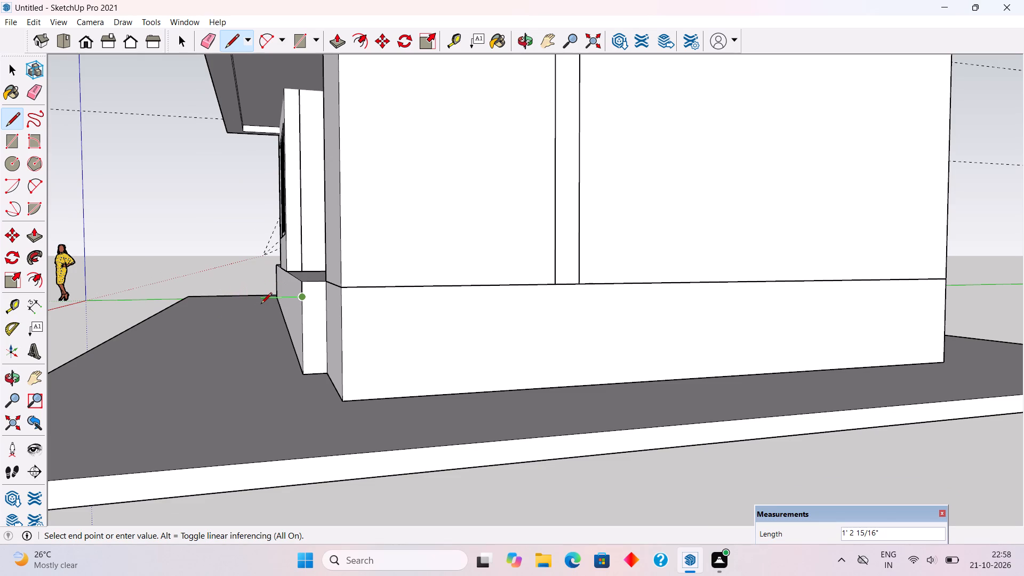
type("11\"")
key("Return")
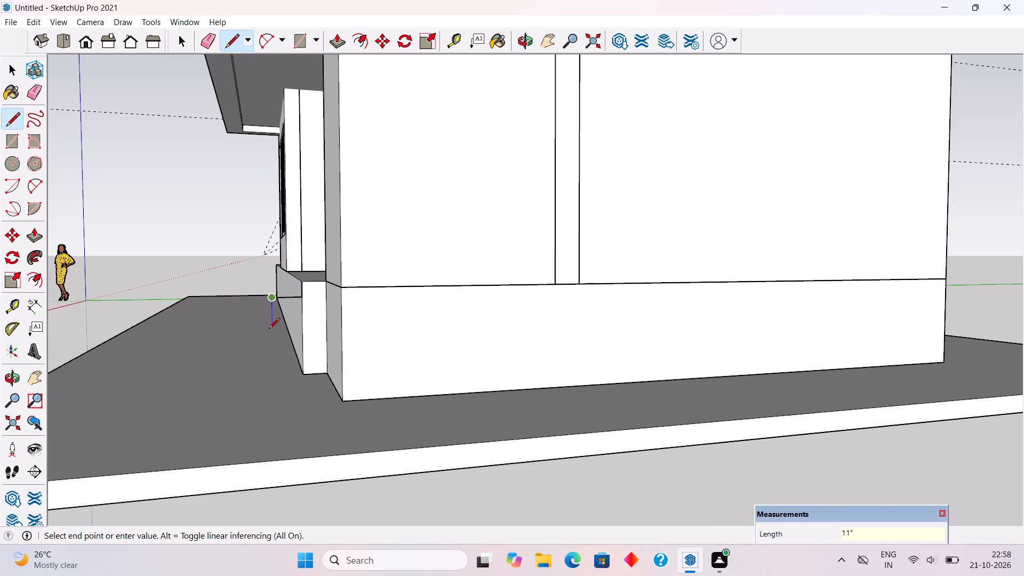
type("6\"")
key("Return")
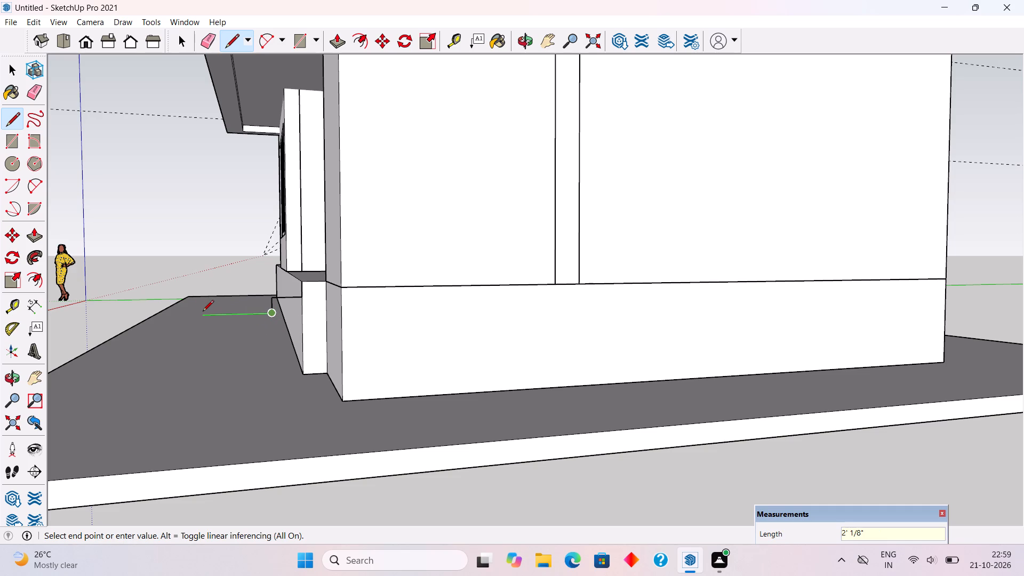
Add two more steps to the stair profile, each with an 11" tread and a 6" riser.
type("11\"")
key("Return")
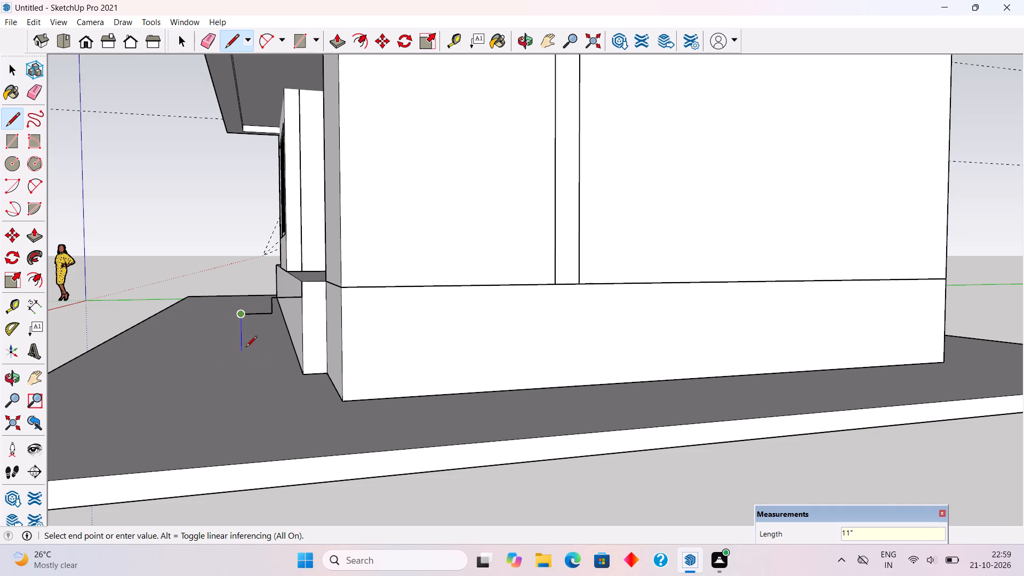
type("6\"")
key("Return")
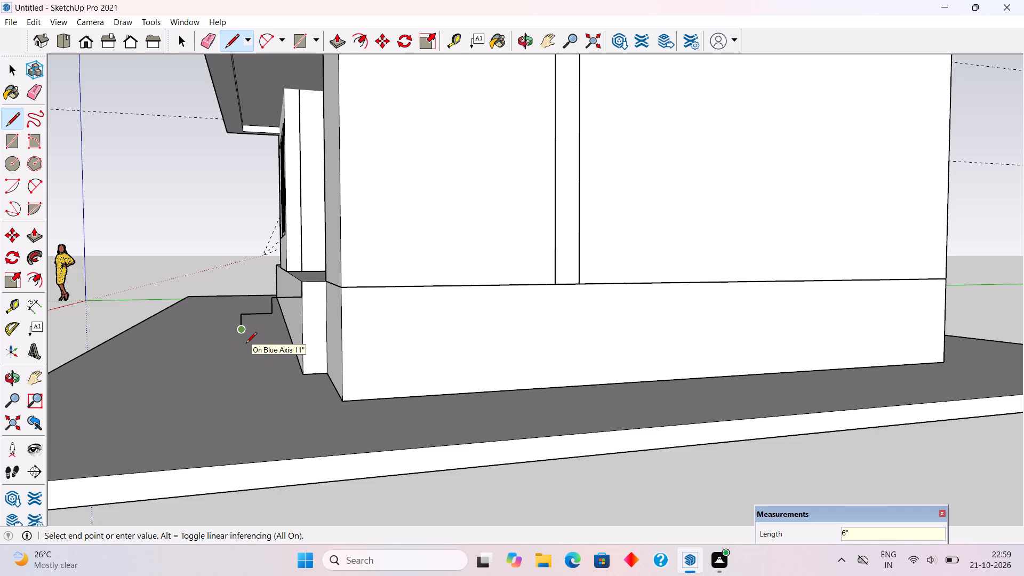
type("11\"")
key("Return")
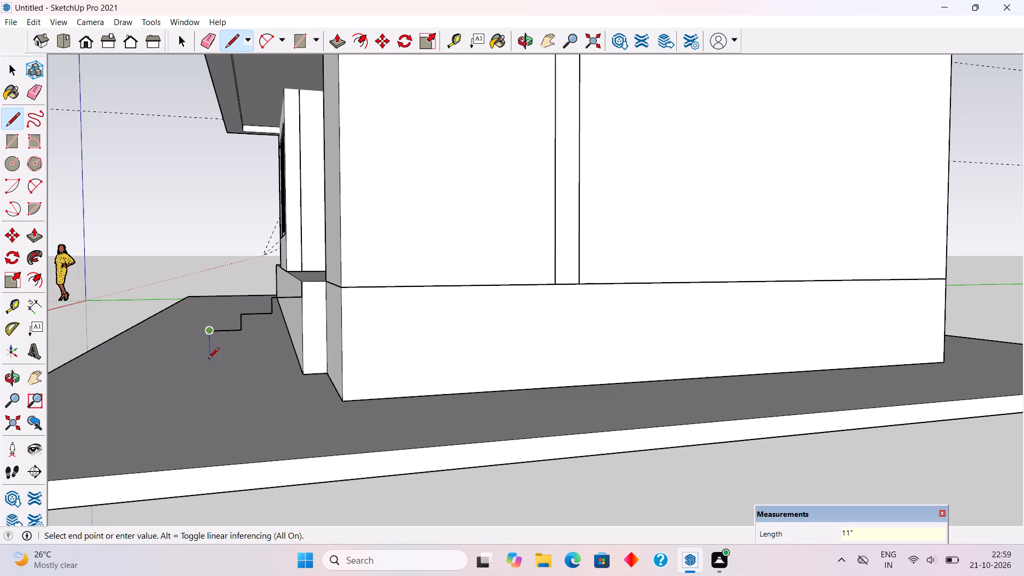
type("6\"")
key("Return")
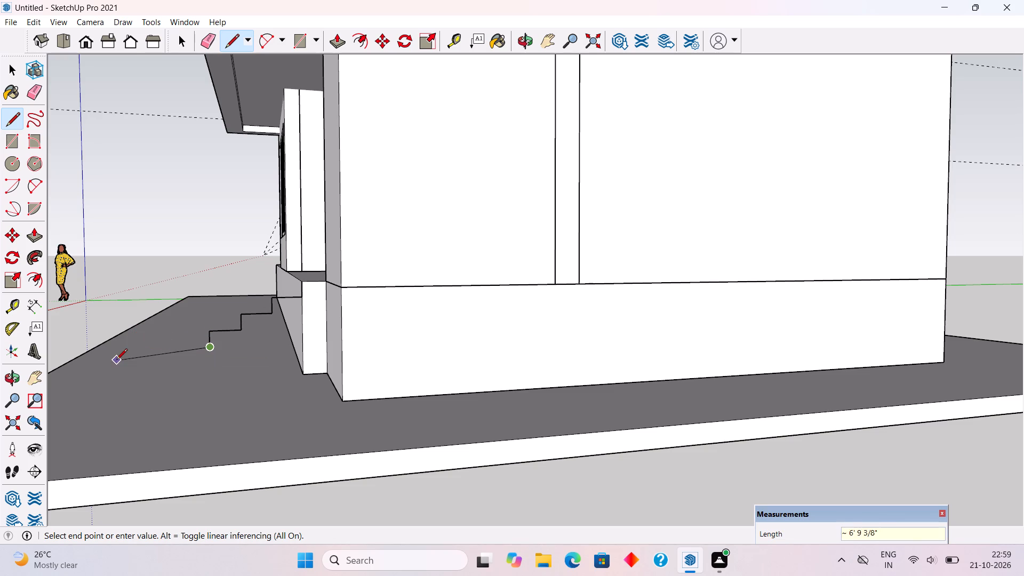
Extend the stair profile with an 11" tread, a 6" riser and a last 11" tread.
type("11\"")
key("Return")
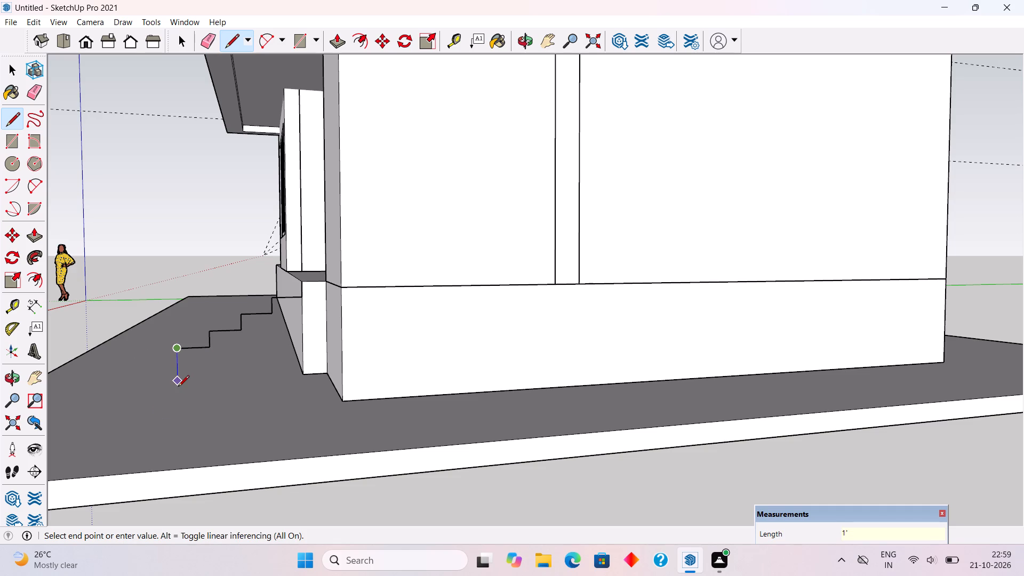
type("6\"")
key("Return")
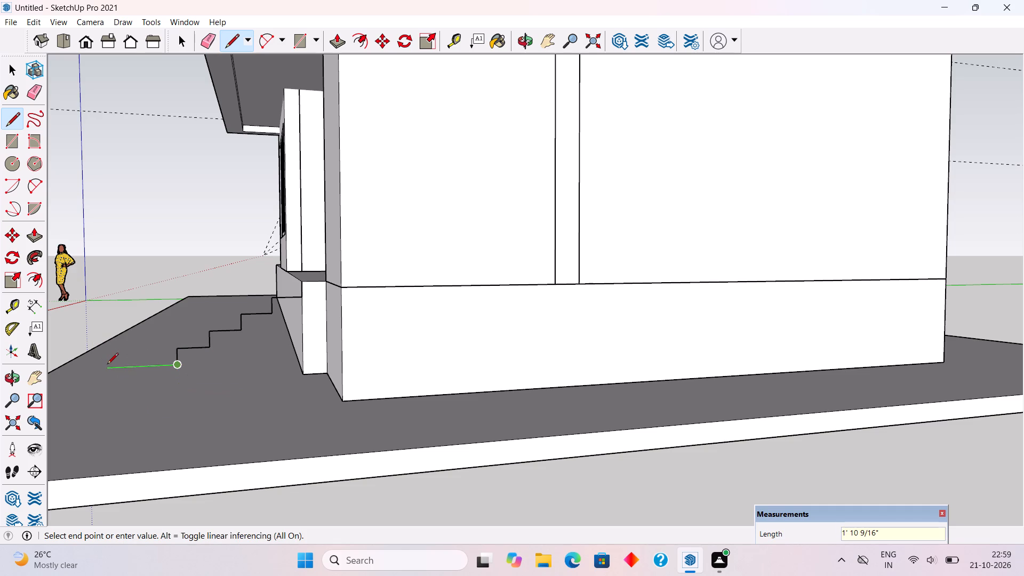
type("11\"")
key("Return")
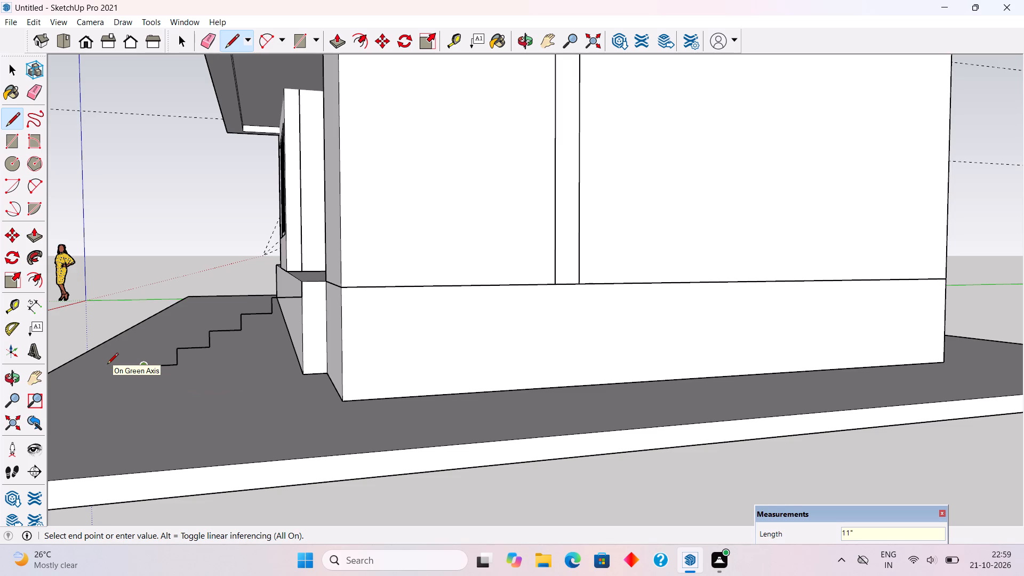
Drop the last riser to the ground and draw the stair profile's base line back to the plinth's bottom corner.
left_click(138, 385)
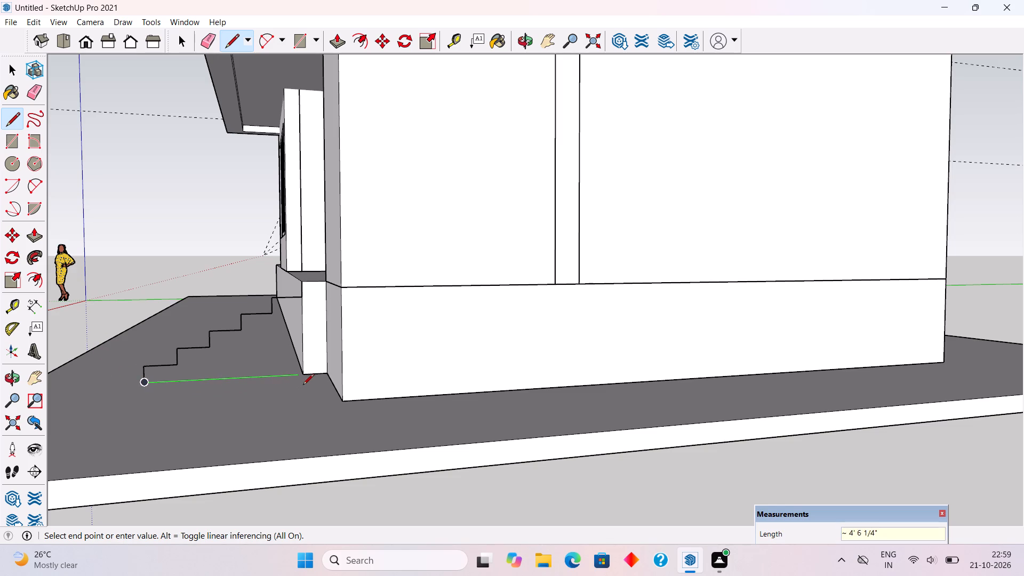
left_click(308, 375)
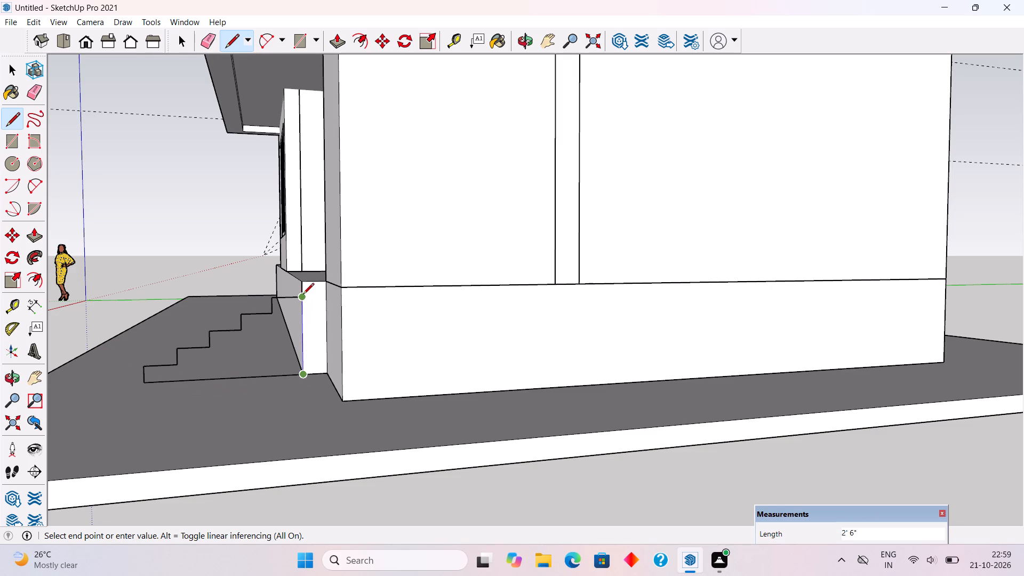
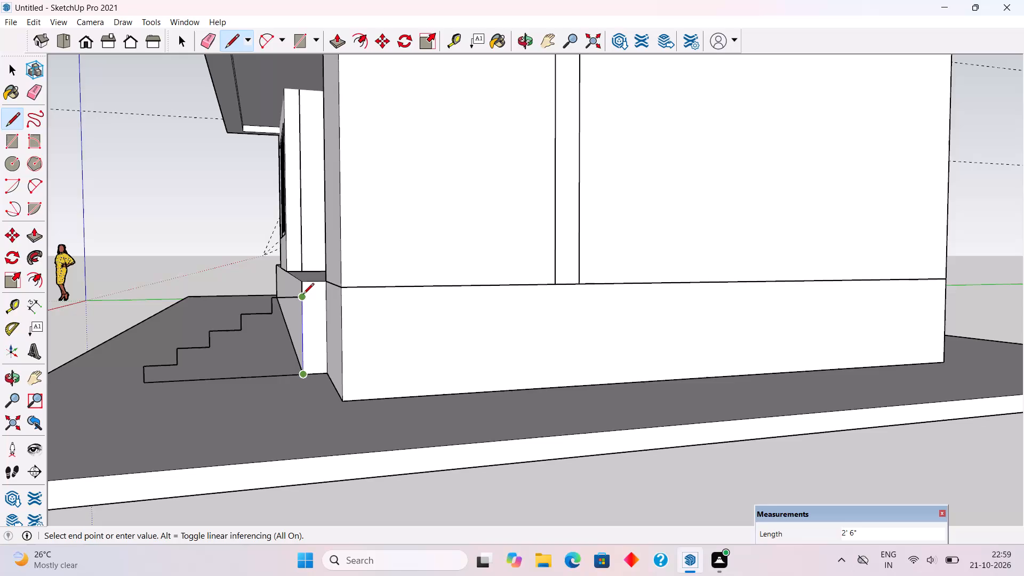
Push/Pull the stair profile 16' along the porch front to the far edge of the entrance.
key("space")
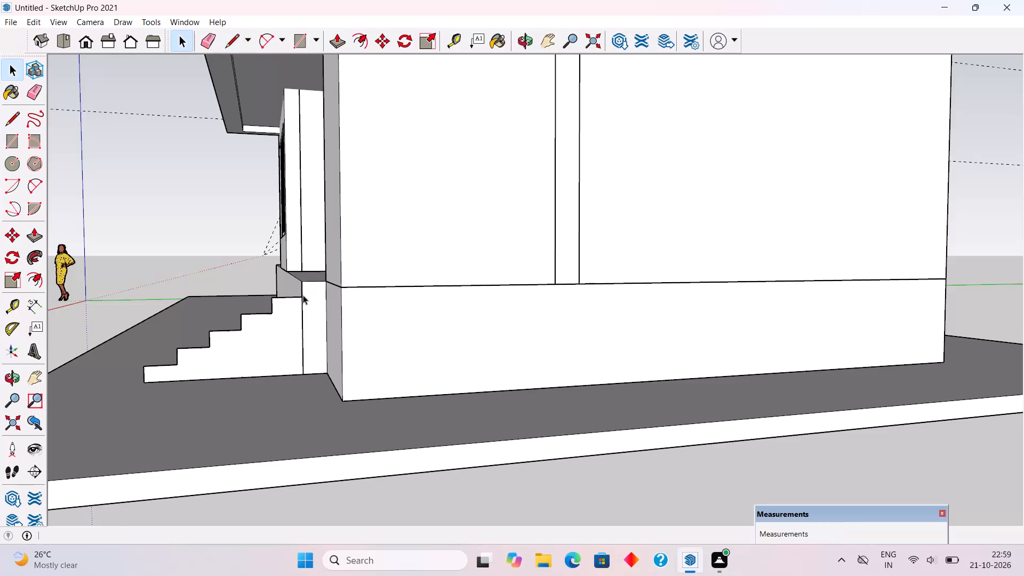
scroll(303, 295, "down", 5)
middle_click_drag(297, 325, 759, 368)
scroll(881, 359, "up", 3)
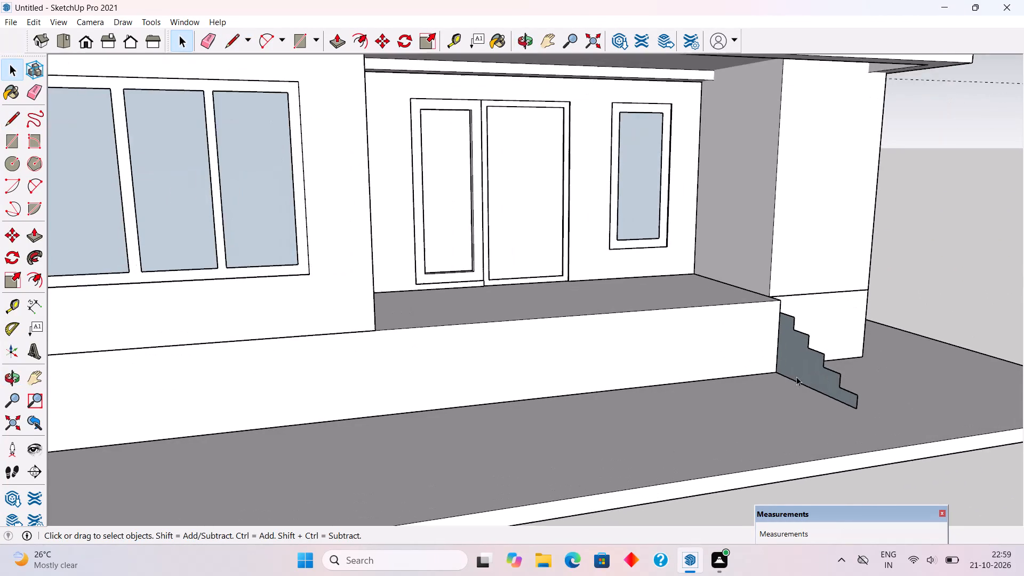
scroll(796, 377, "up", 6)
left_click(793, 361)
key("p")
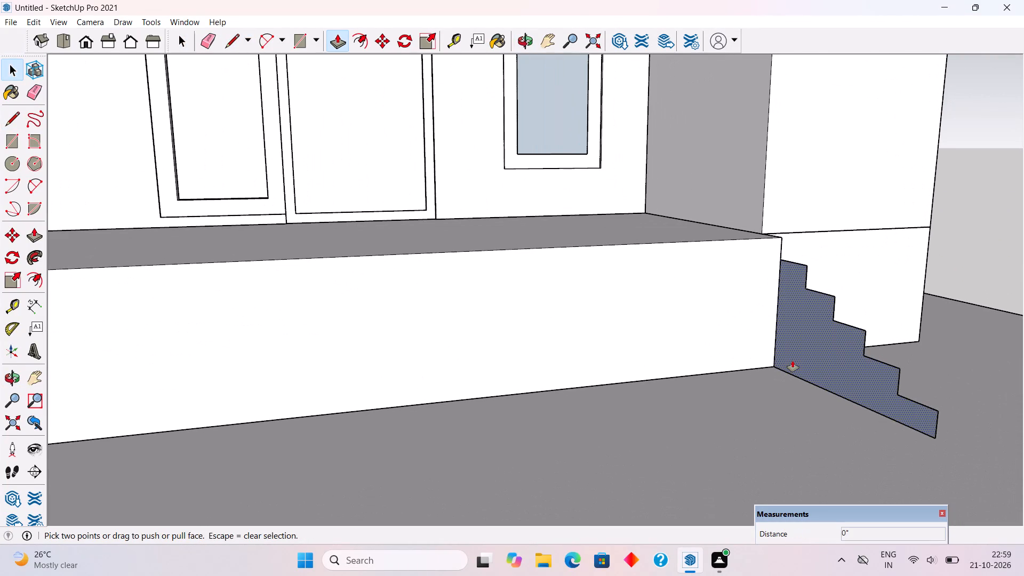
left_click(793, 361)
scroll(693, 394, "down", 9)
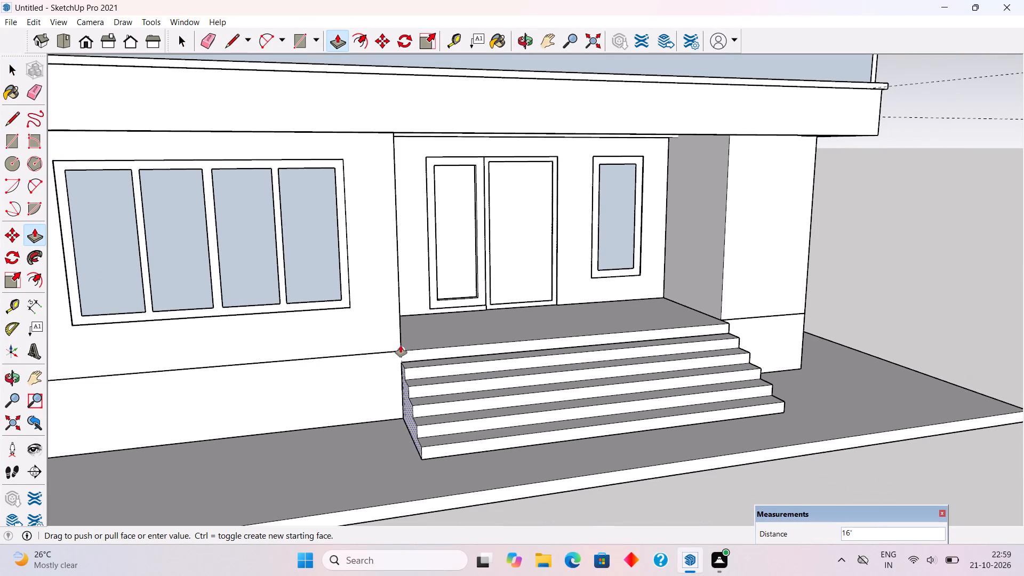
left_click(401, 346)
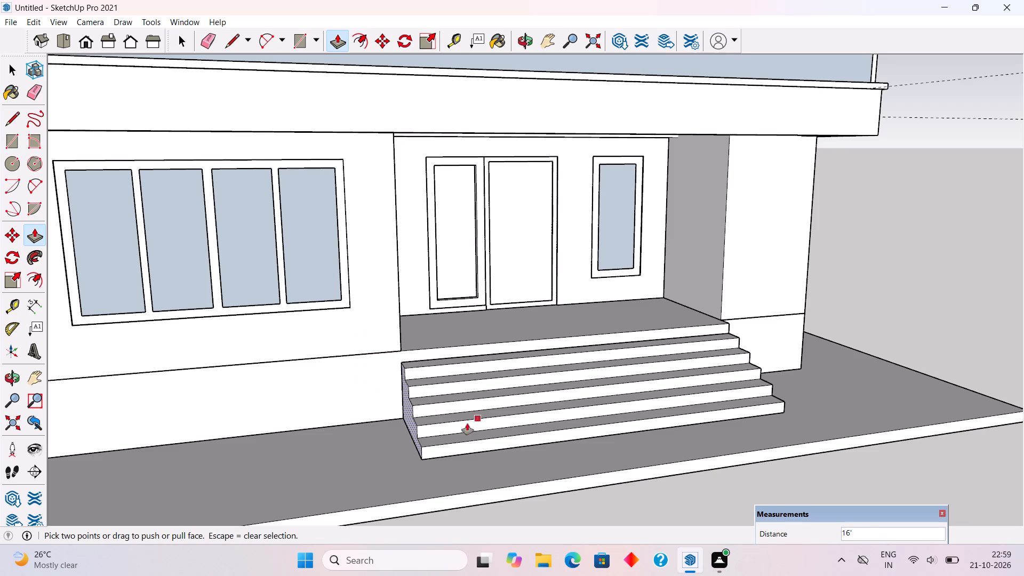
Make a group of the whole extruded entrance staircase.
key("space")
scroll(438, 434, "down", 6)
triple_click(444, 413)
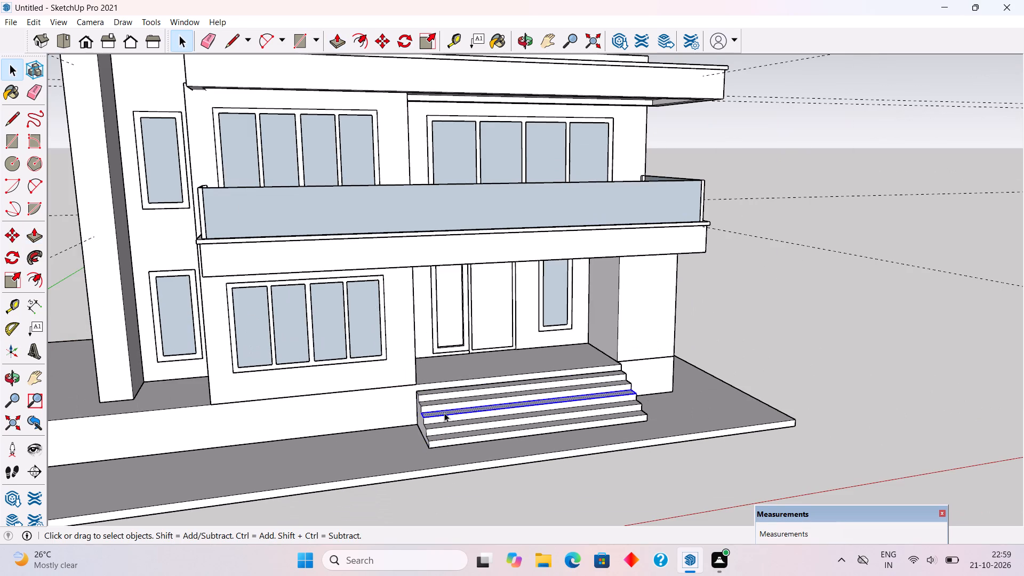
right_click(444, 413)
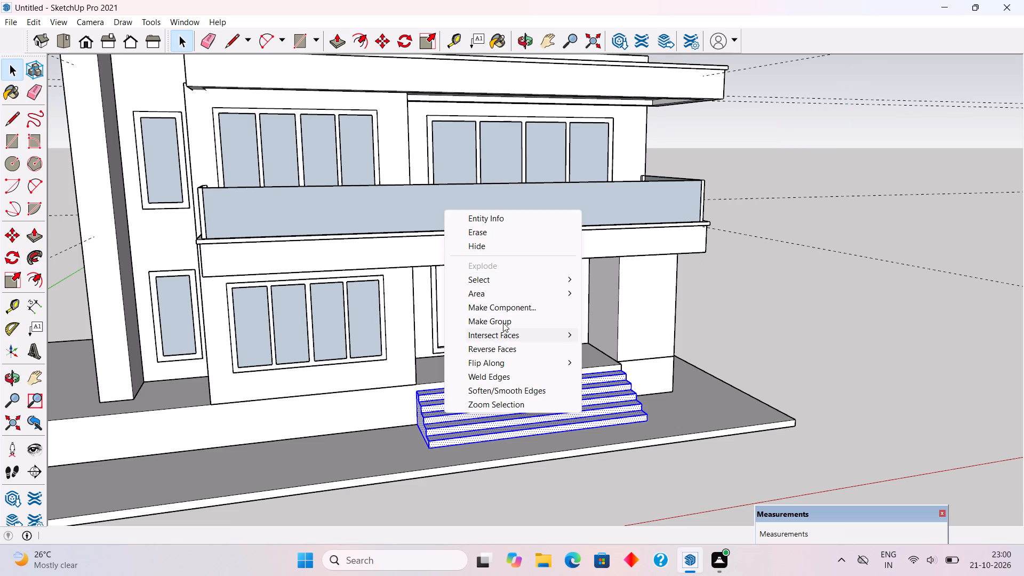
left_click(503, 323)
left_click(813, 303)
Move the stair group straight up about 6" from its bottom corner so the top tread meets the porch floor.
scroll(339, 438, "up", 4)
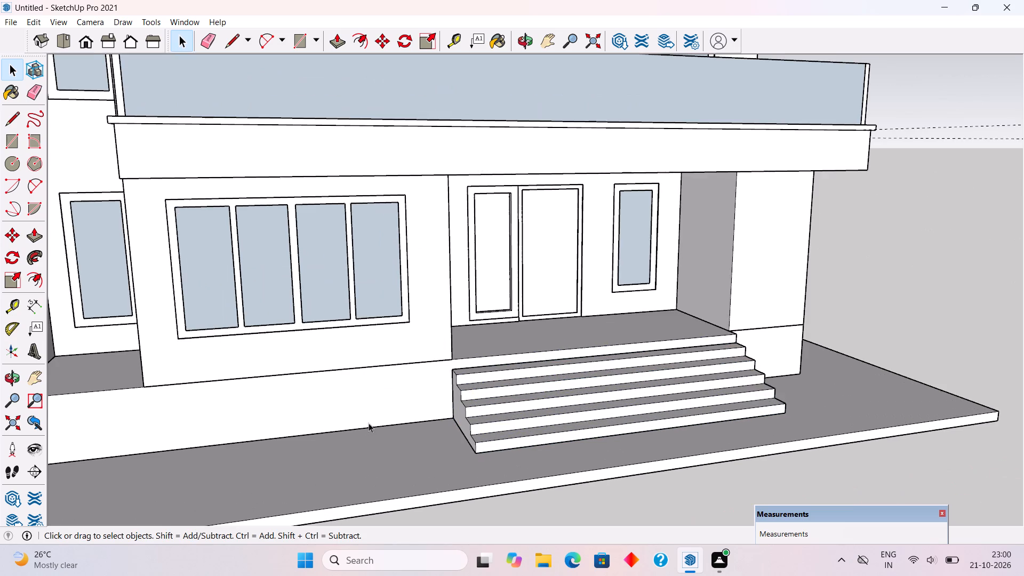
middle_click_drag(427, 406, 548, 385)
scroll(501, 394, "up", 1)
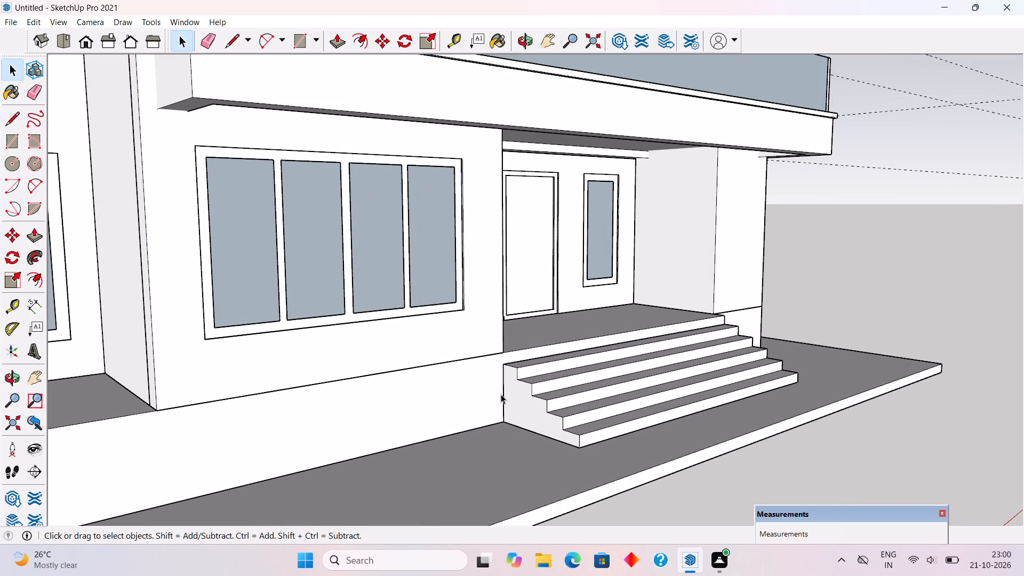
middle_click_drag(561, 377, 611, 406)
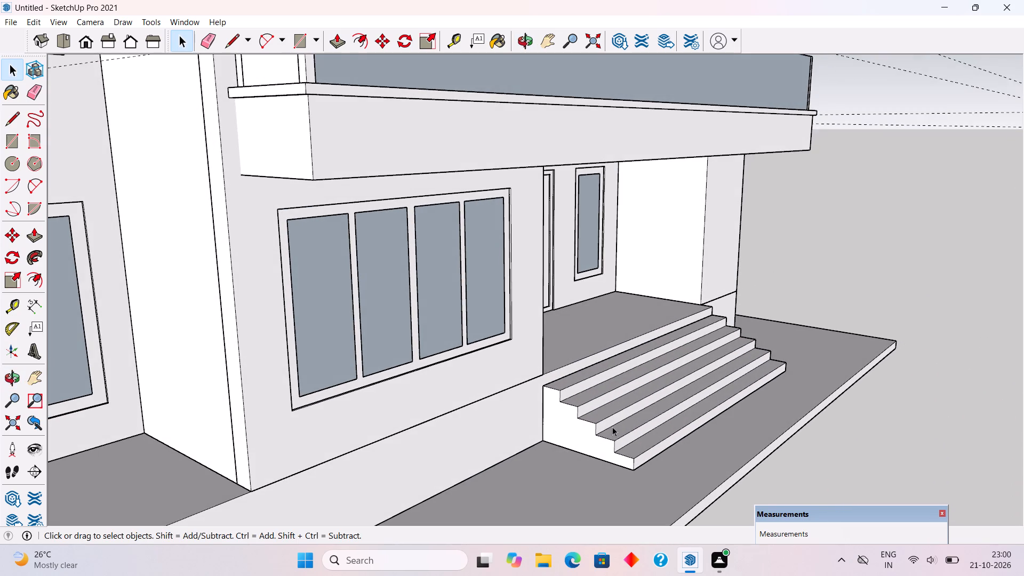
scroll(609, 448, "up", 3)
left_click(543, 398)
scroll(506, 468, "up", 4)
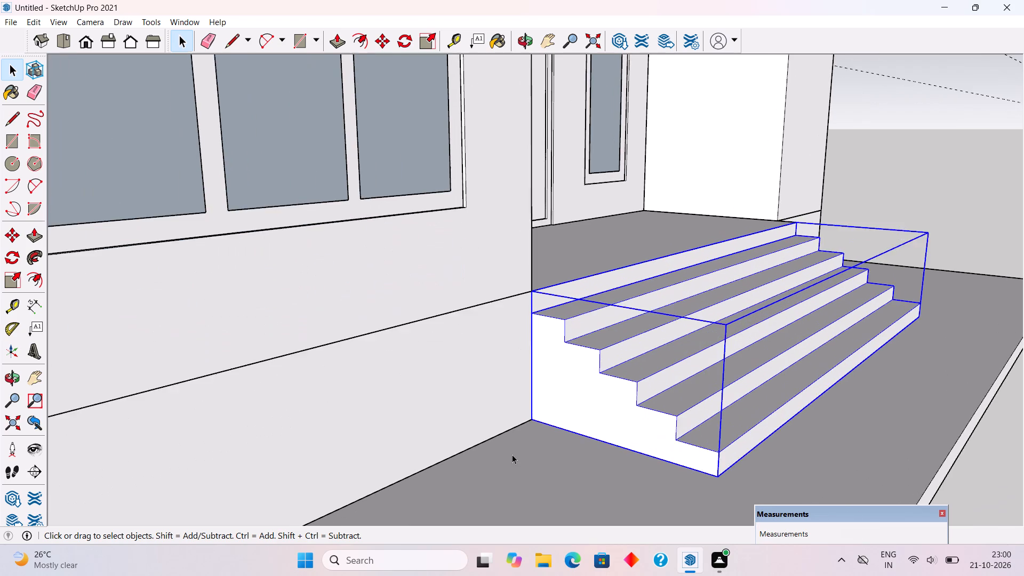
scroll(513, 452, "up", 1)
key("m")
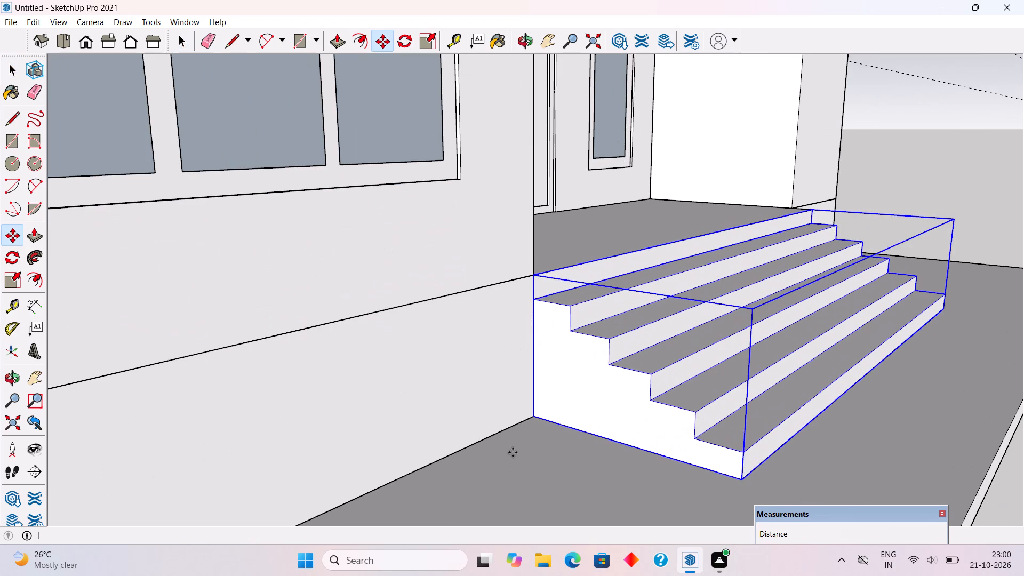
left_click(534, 421)
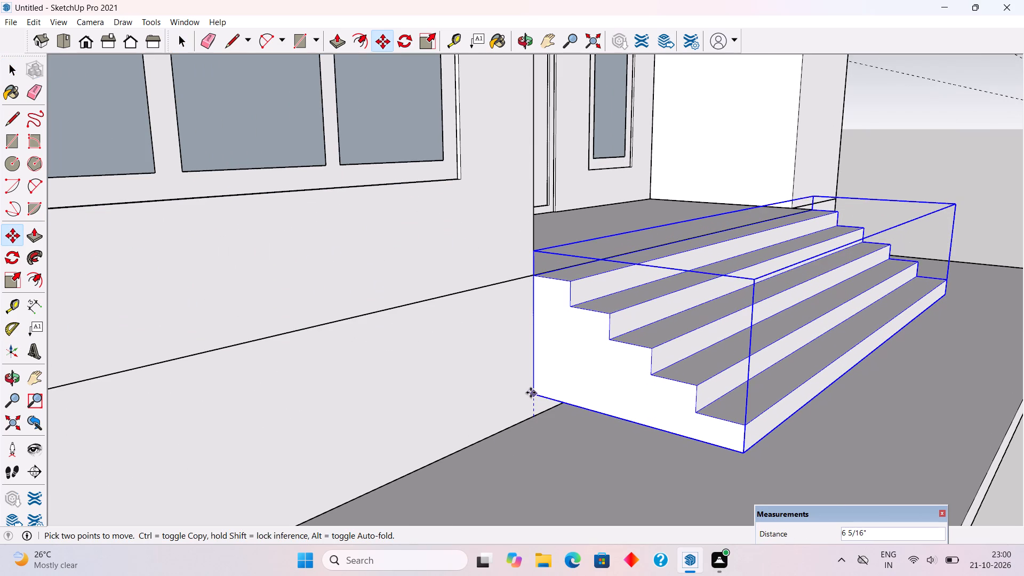
left_click(531, 393)
Inside the stair group, extend the underside face down to the ground slab with Push/Pull.
middle_click_drag(613, 422, 625, 334)
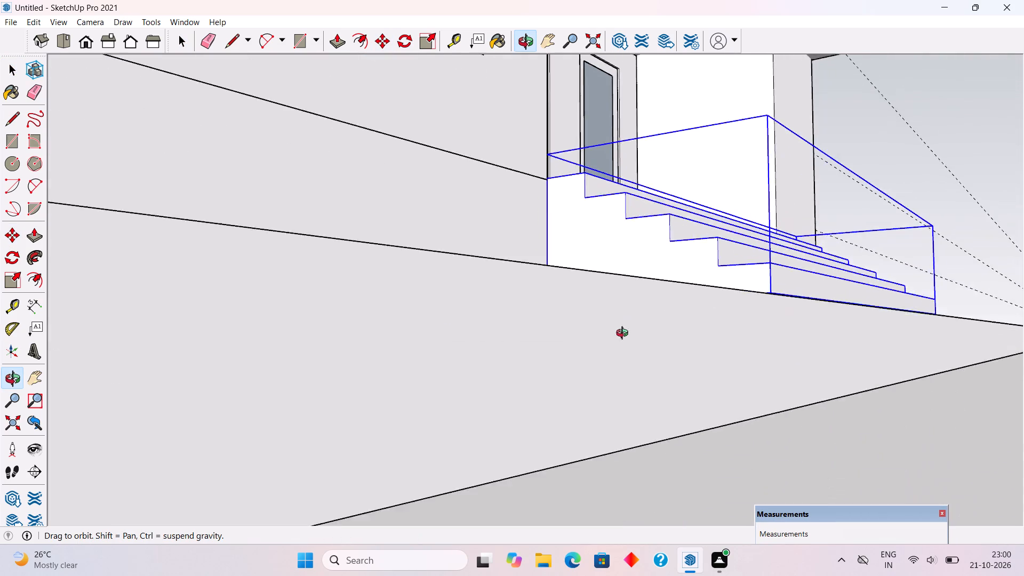
middle_click_drag(625, 334, 620, 355)
key("space")
double_click(682, 294)
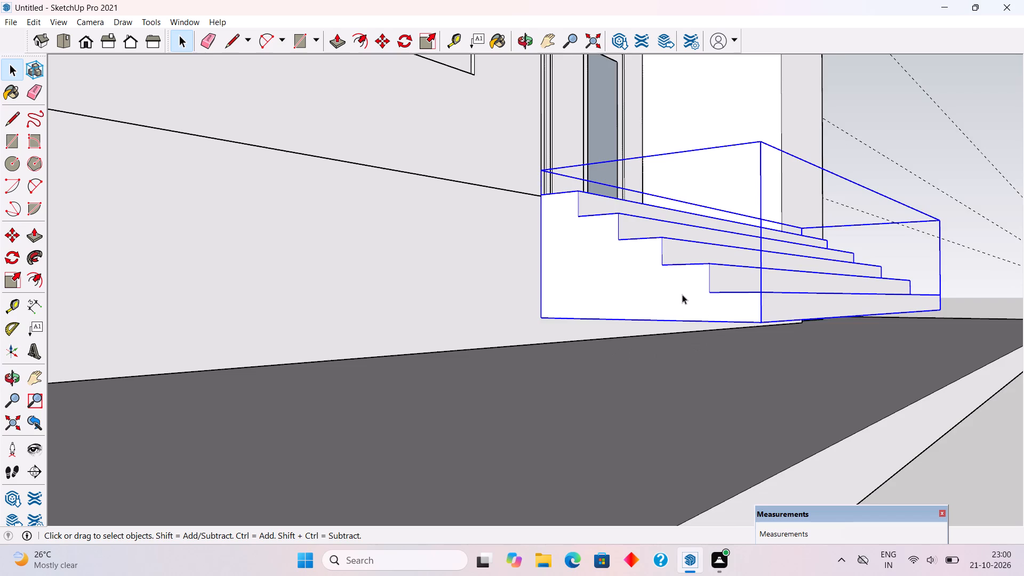
left_click(682, 294)
middle_click_drag(728, 346, 667, 337)
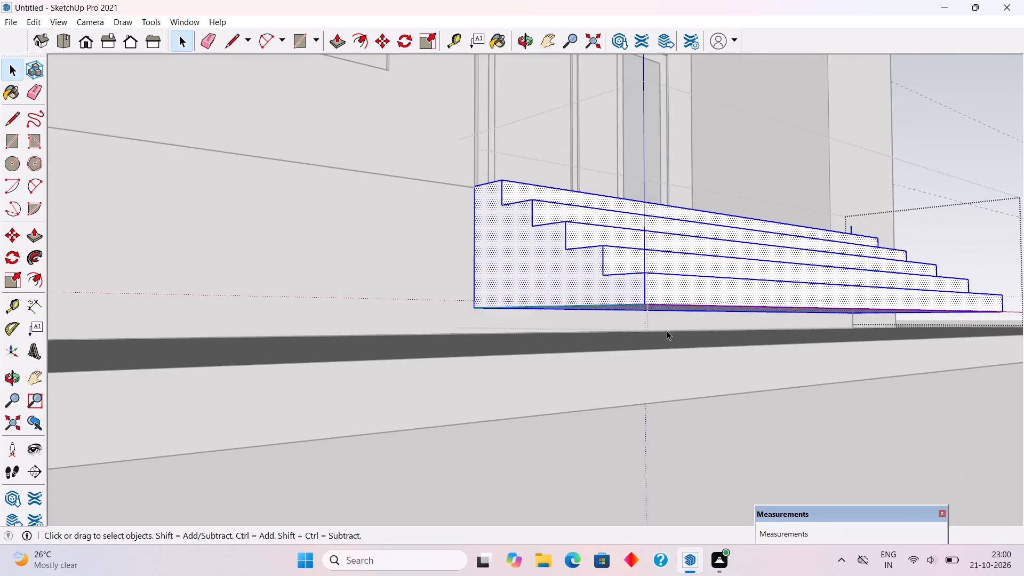
scroll(675, 326, "up", 6)
key("p")
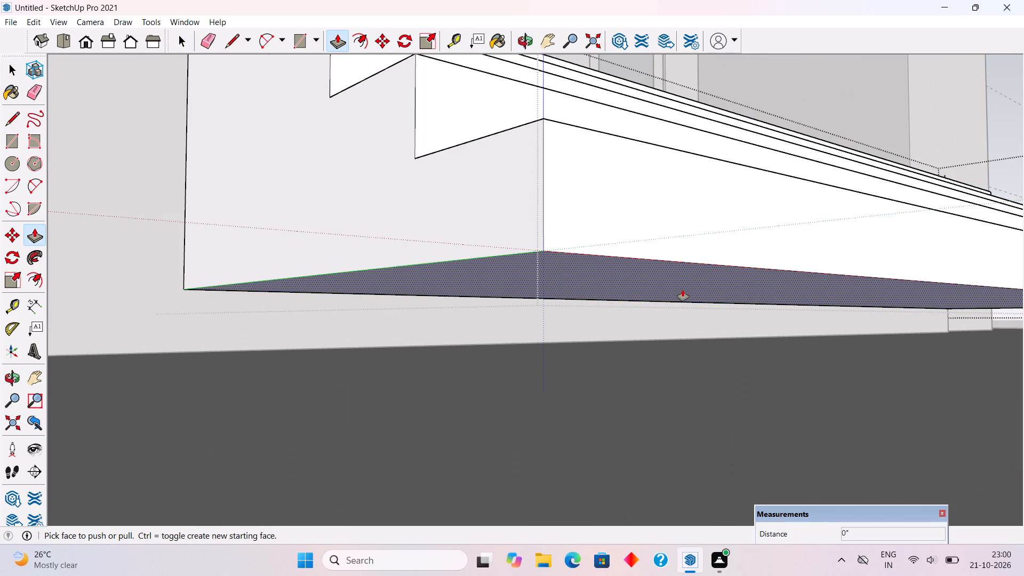
left_click(683, 290)
left_click(710, 412)
key("space")
scroll(710, 412, "down", 12)
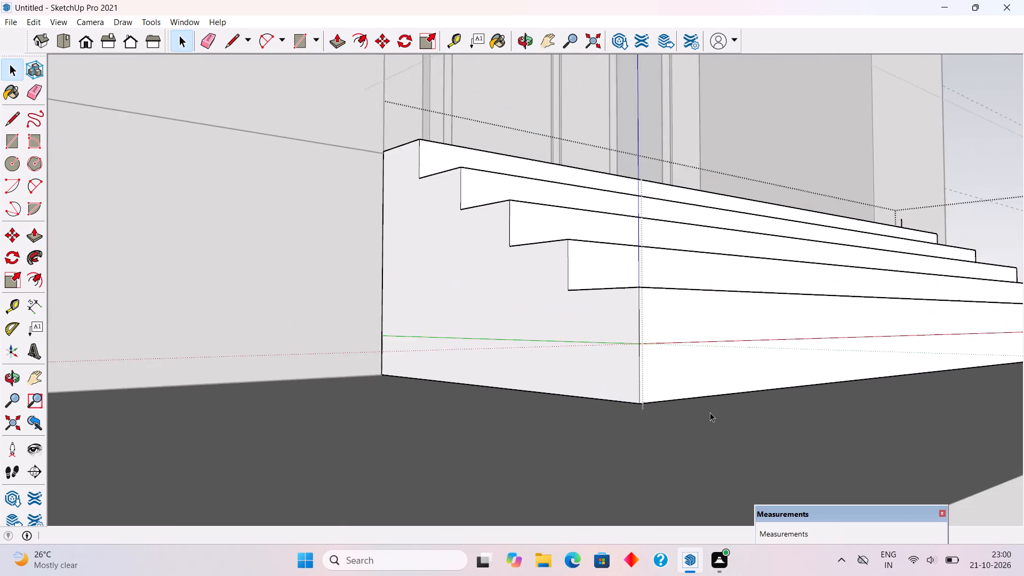
scroll(710, 412, "down", 20)
scroll(710, 412, "down", 3)
left_click(916, 466)
Inside the stair group, delete the stray vertical edge sticking up at the far end of the top step.
middle_click_drag(700, 355, 698, 355)
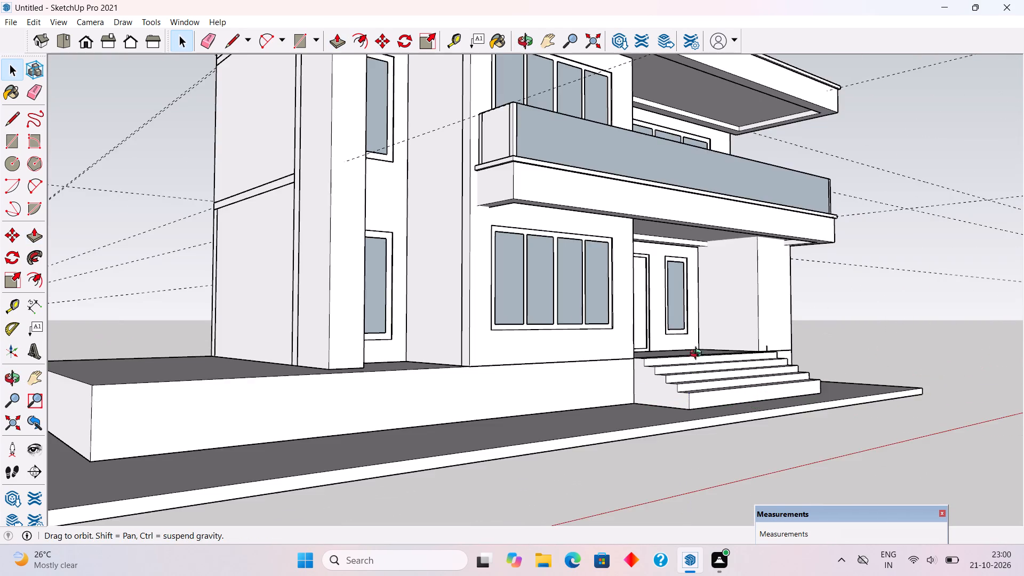
middle_click_drag(698, 355, 646, 409)
scroll(639, 409, "up", 4)
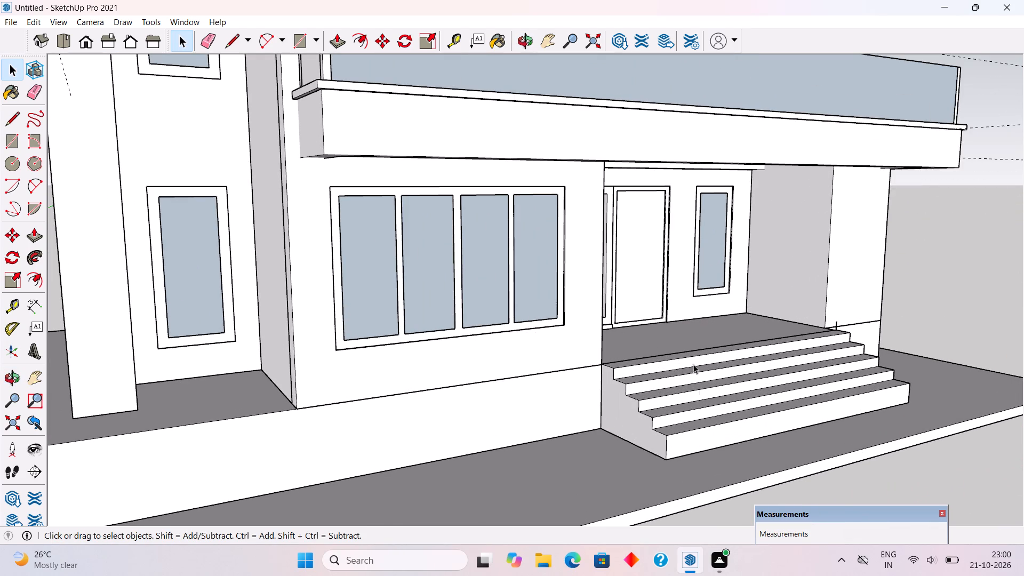
middle_click_drag(862, 310, 531, 378)
scroll(536, 386, "down", 3)
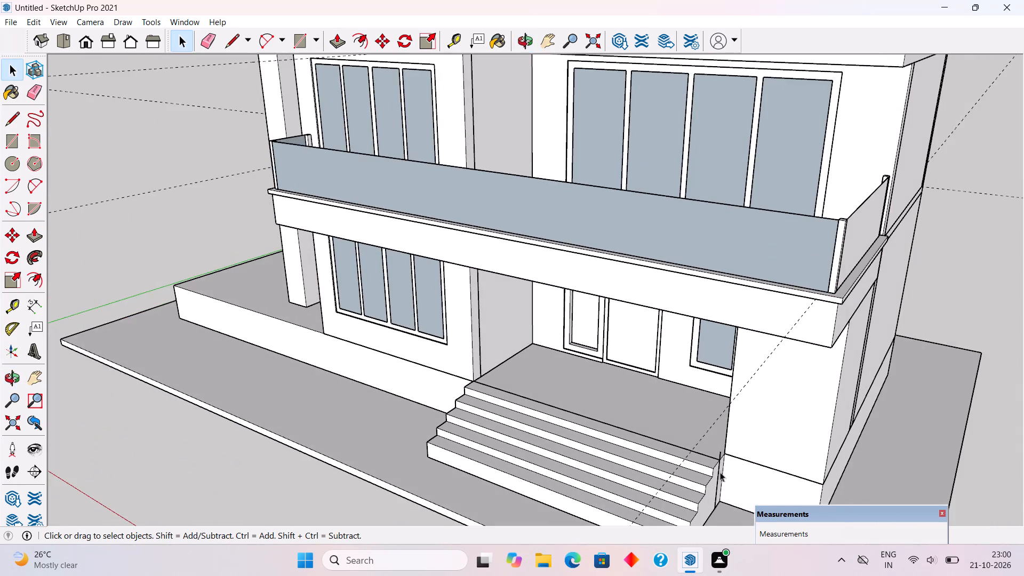
scroll(751, 445, "up", 3)
scroll(719, 514, "up", 3)
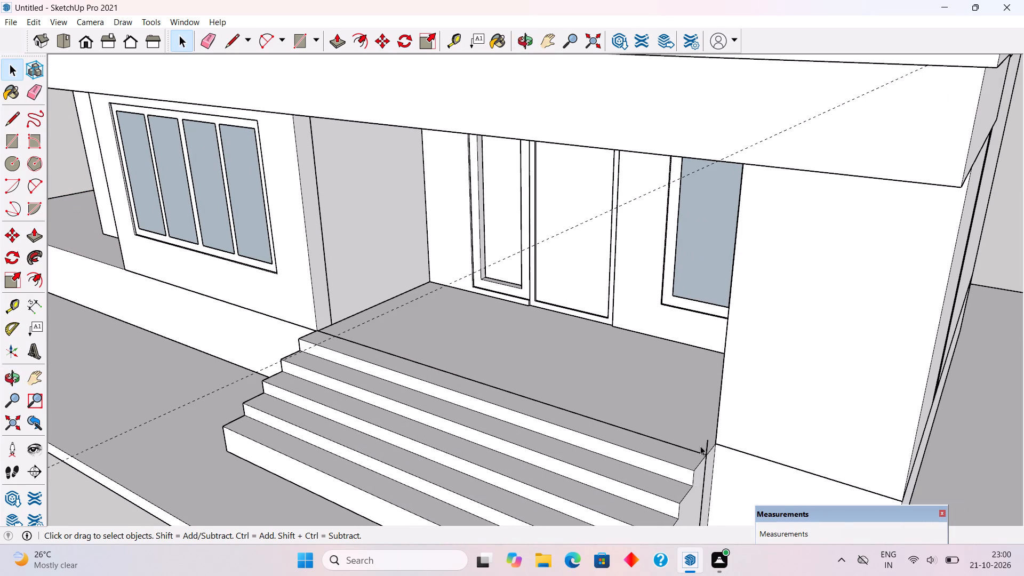
left_click(707, 450)
triple_click(707, 450)
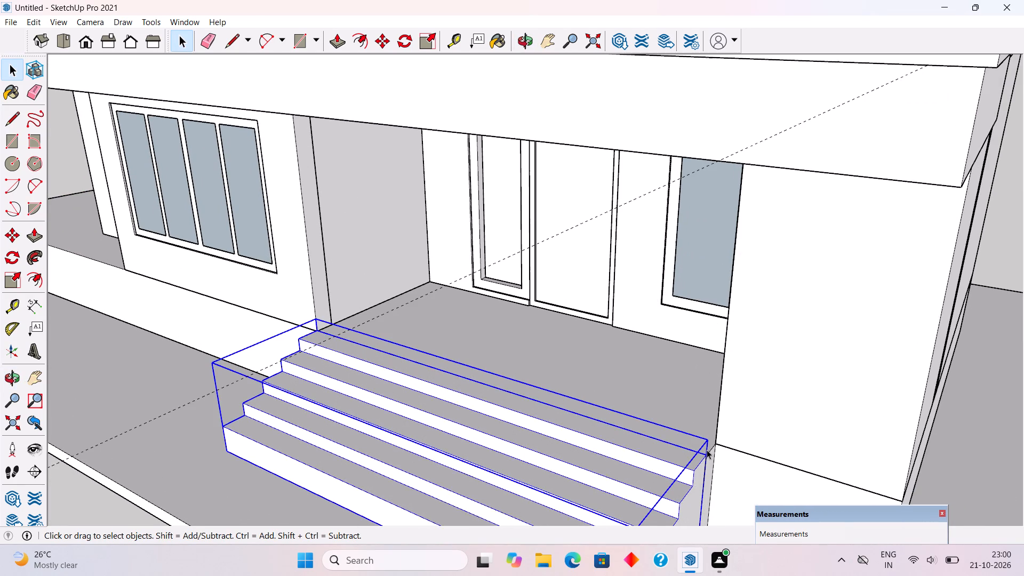
left_click(707, 450)
left_click(707, 450)
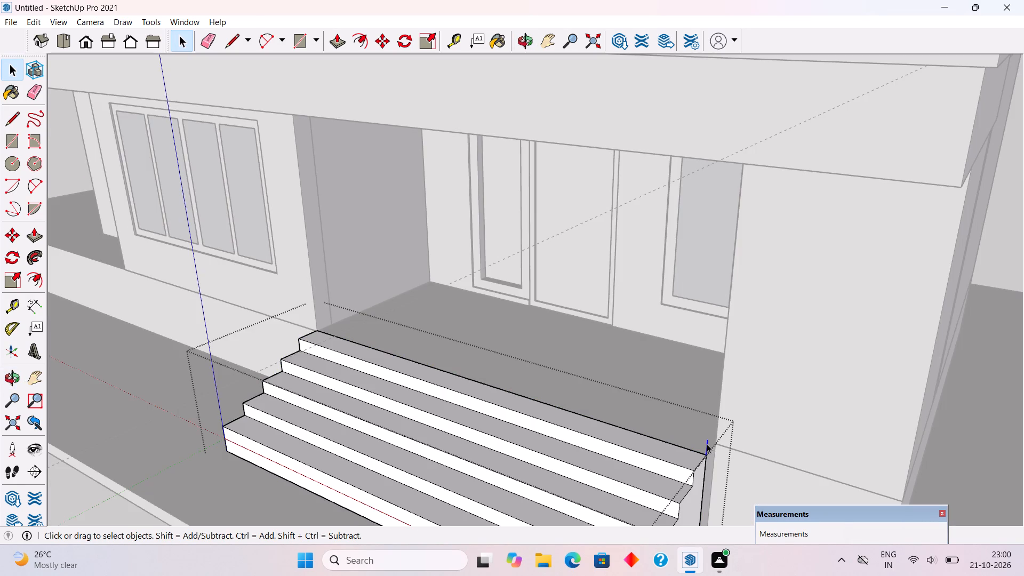
key("Delete")
Push/Pull the lowest riser of the stairs outward by 2' to deepen the bottom step.
scroll(707, 444, "down", 10)
middle_click_drag(707, 483, 639, 470)
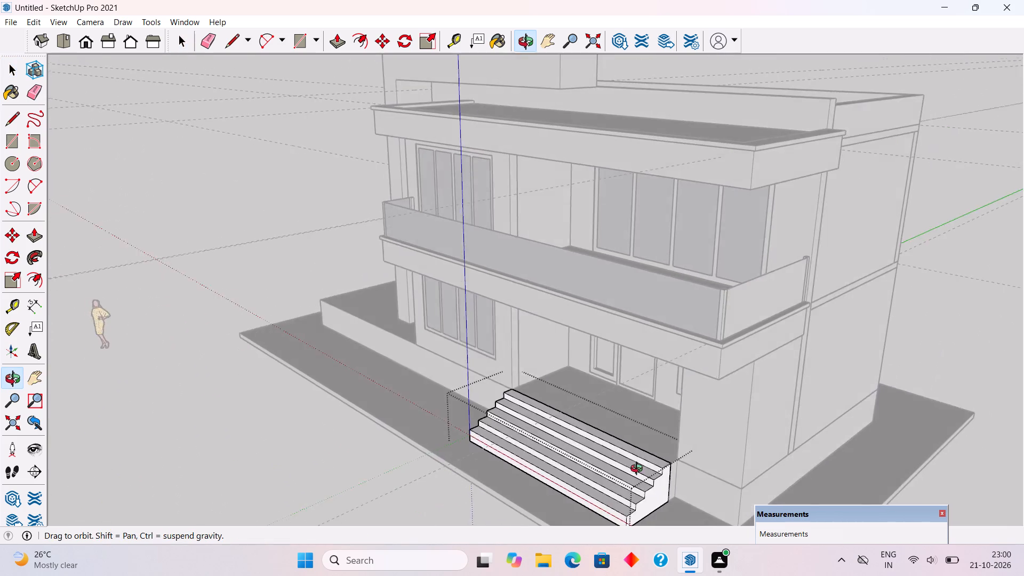
middle_click_drag(639, 470, 542, 408)
scroll(546, 486, "up", 5)
double_click(515, 488)
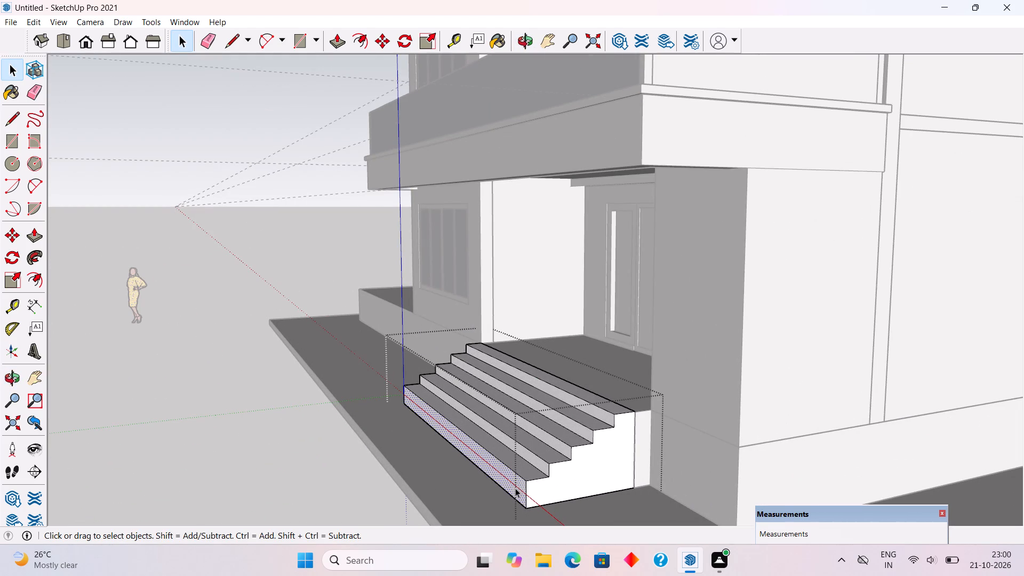
key("p")
left_click(515, 488)
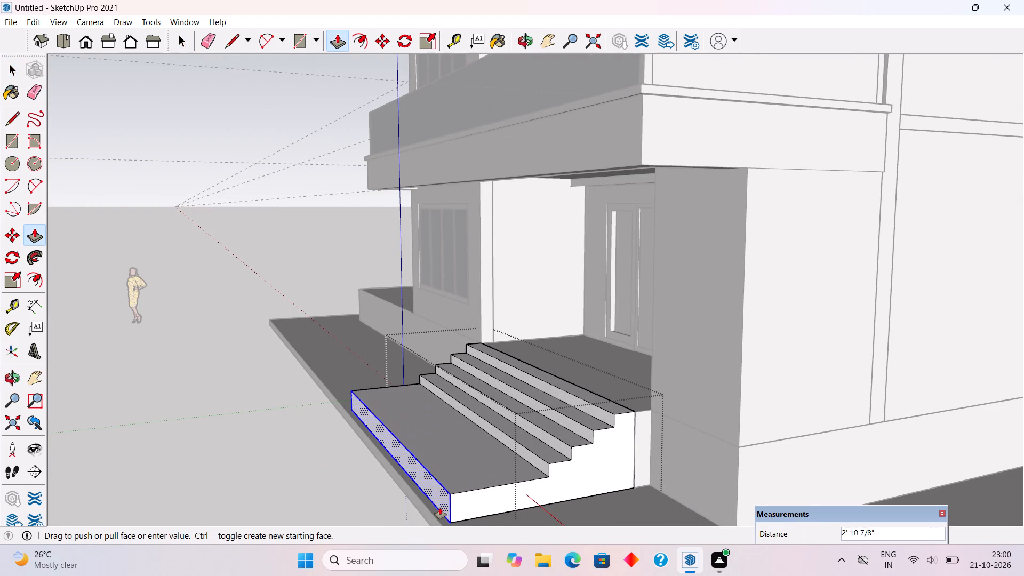
type("2'")
key("Return")
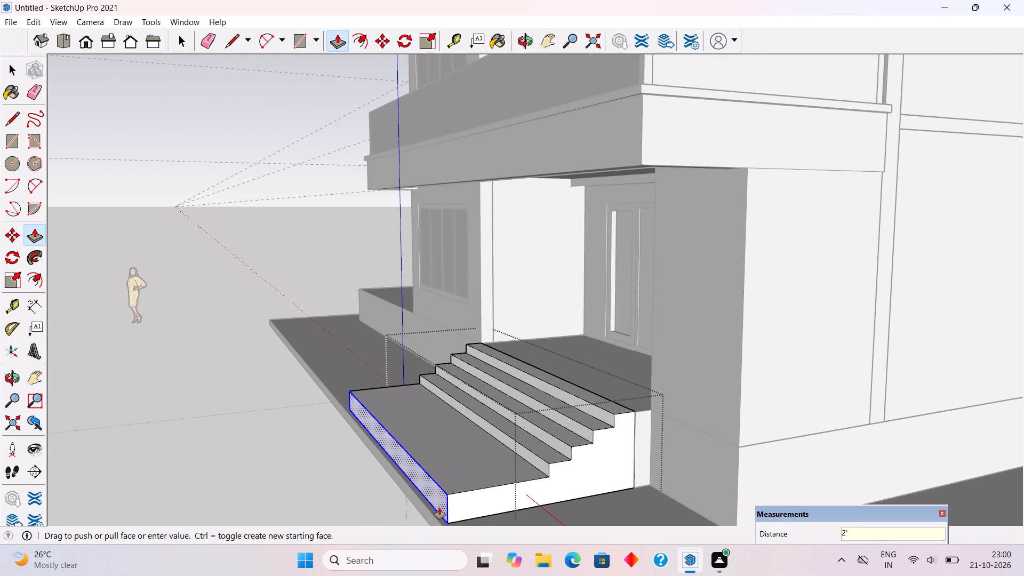
key("space")
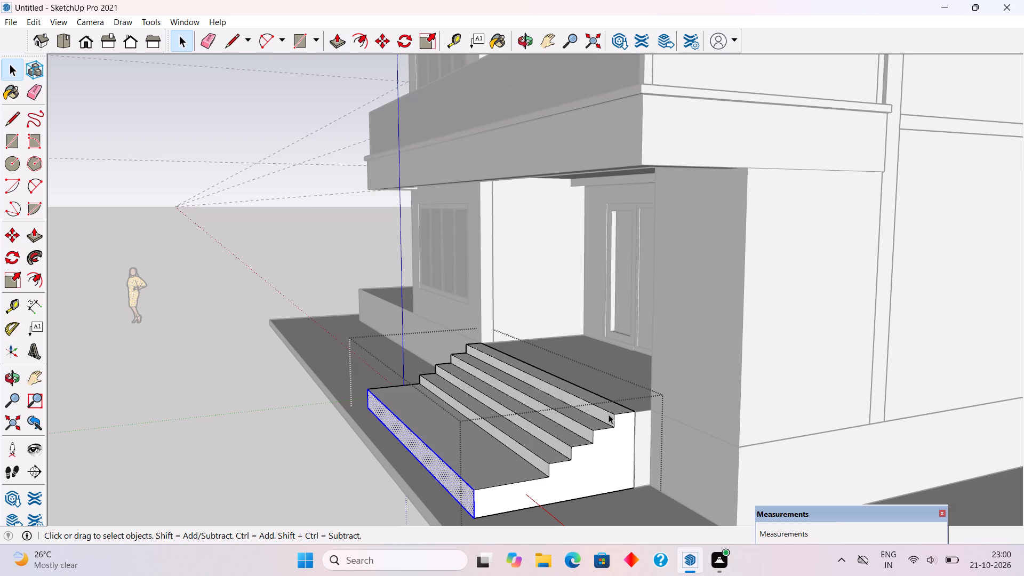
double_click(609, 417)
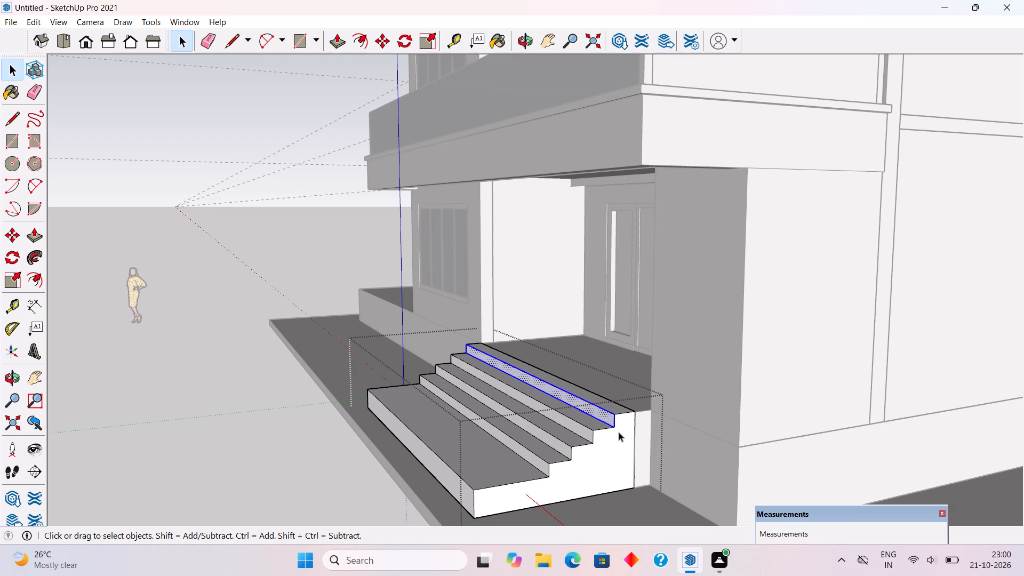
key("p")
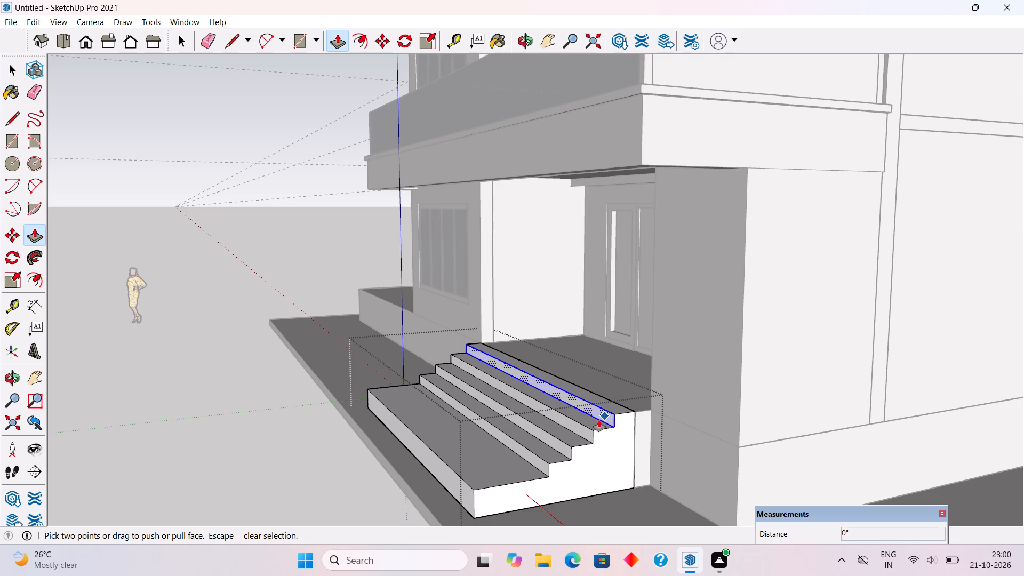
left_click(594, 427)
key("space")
Push/Pull the topmost riser of the stairs outward by 4".
scroll(612, 407, "up", 10)
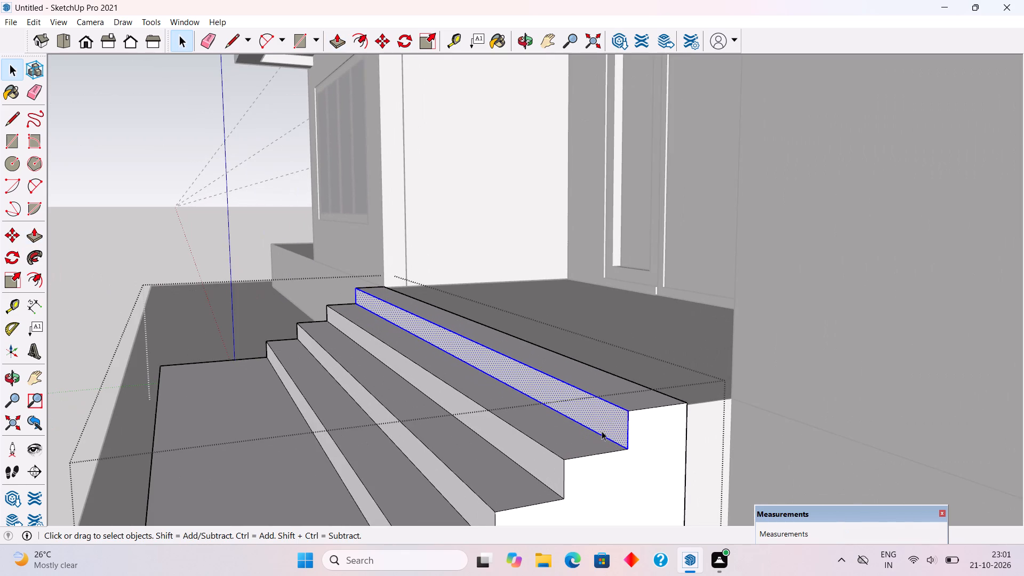
left_click(615, 415)
key("p")
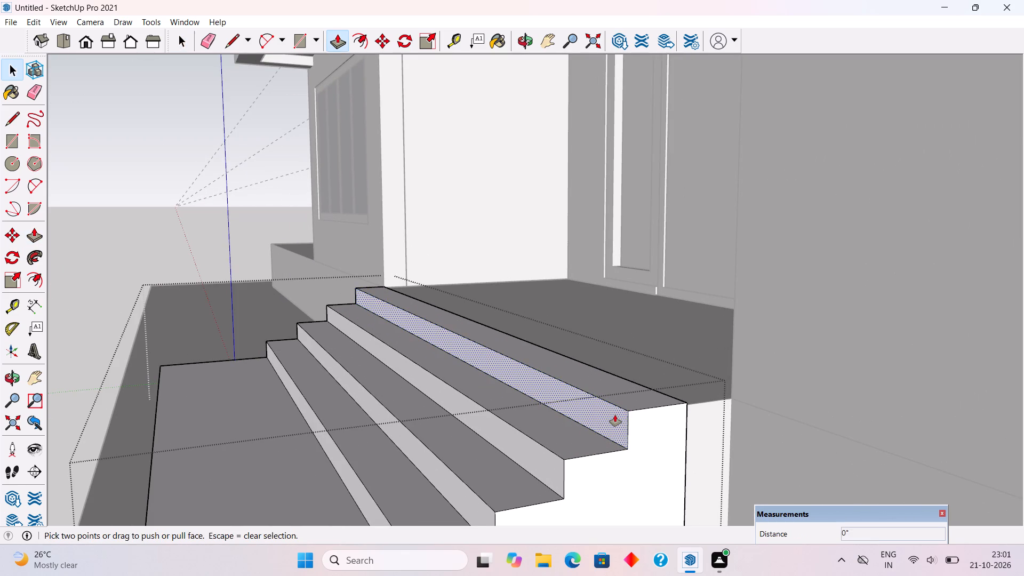
left_click(615, 415)
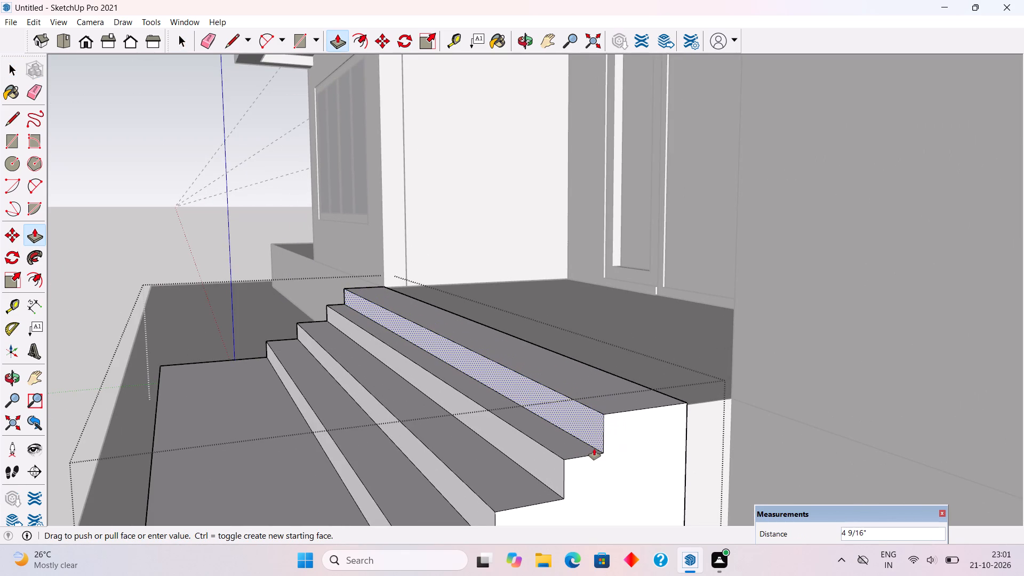
type("4\"")
key("Return")
key("space")
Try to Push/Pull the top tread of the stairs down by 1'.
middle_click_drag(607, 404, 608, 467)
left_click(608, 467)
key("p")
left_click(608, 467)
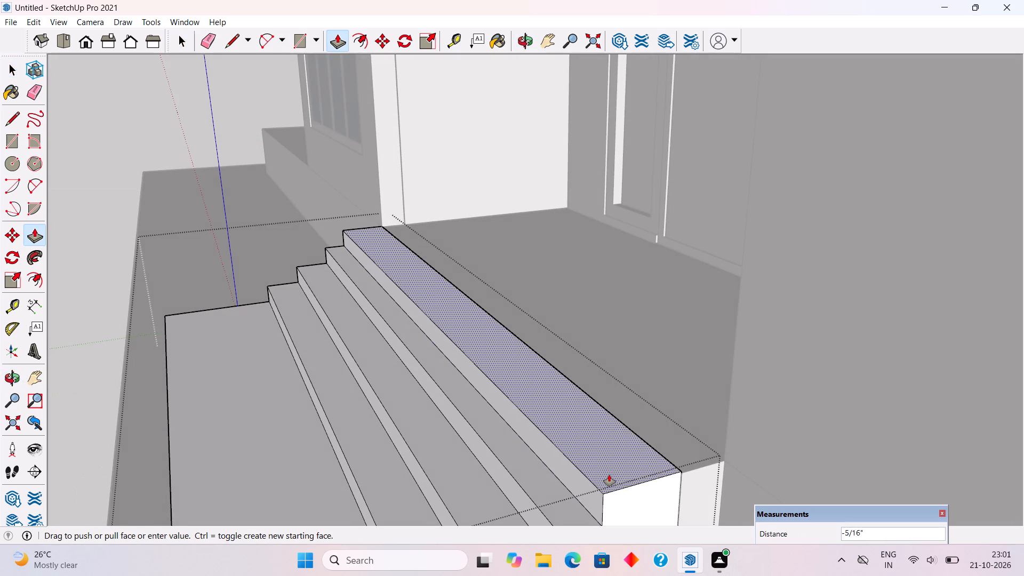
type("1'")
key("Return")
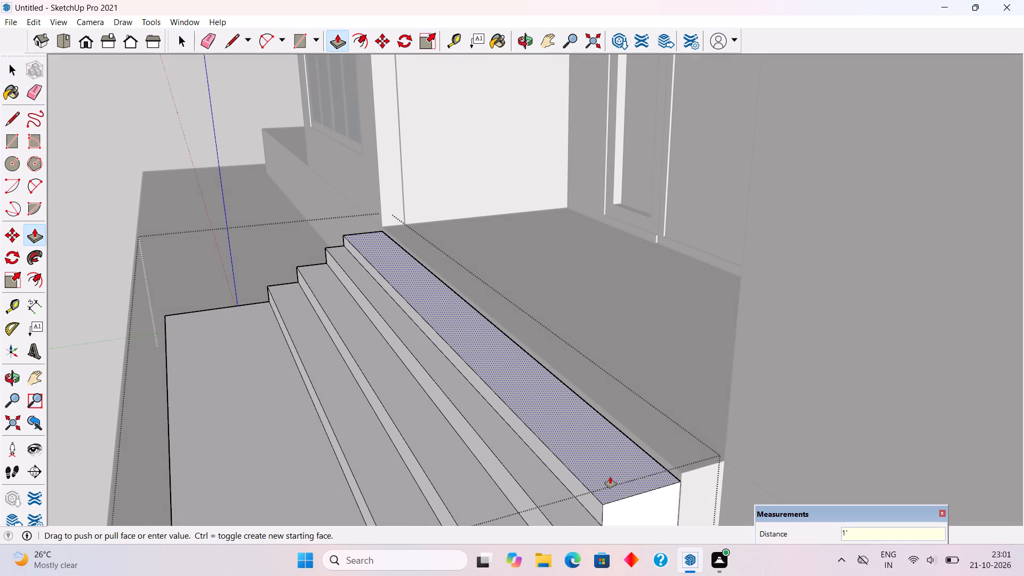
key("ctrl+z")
Push the top tread down 1", then pull it back up 1" as a new face to form a separate tread slab.
left_click(610, 477)
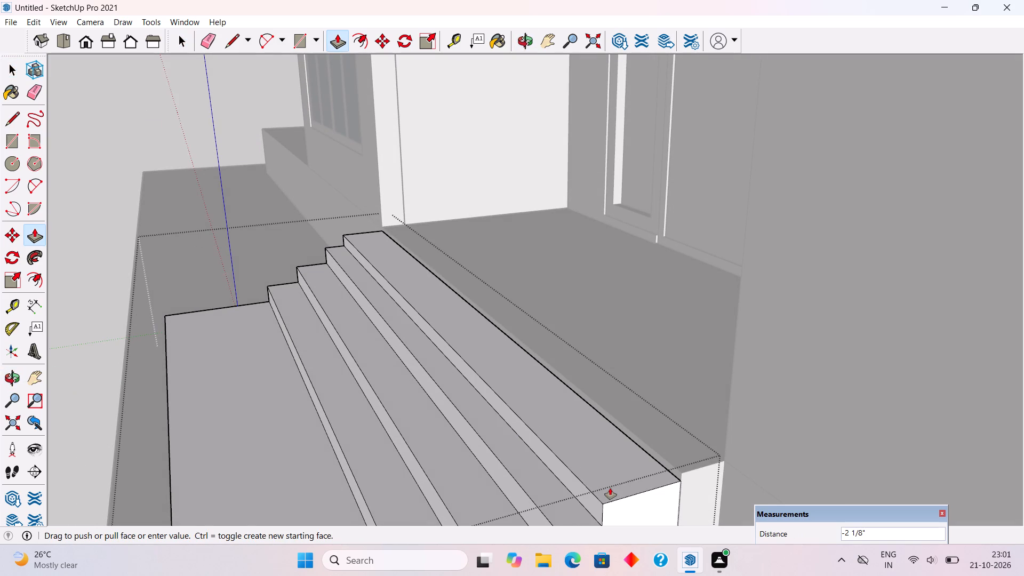
type("1\"")
key("Return")
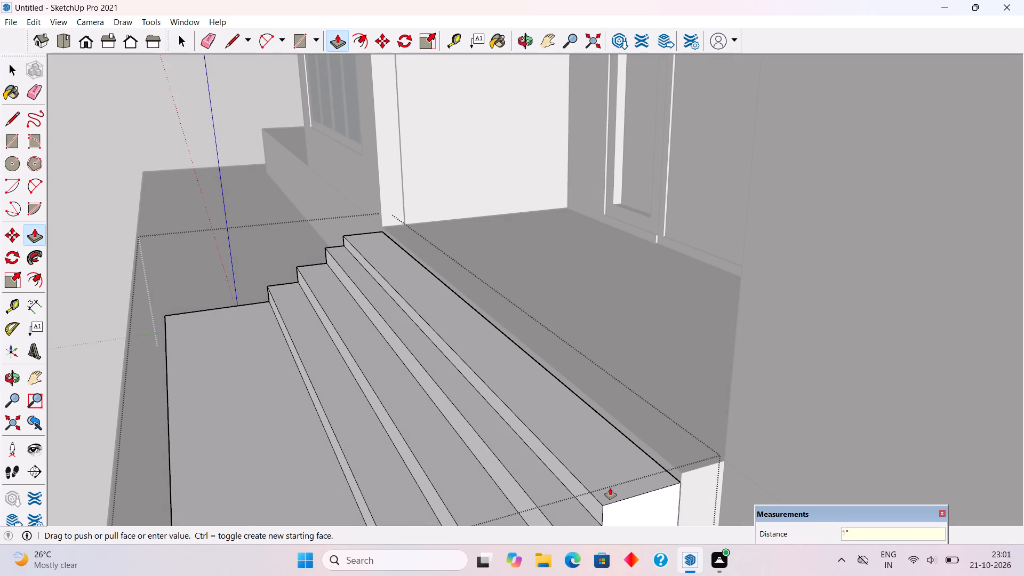
left_click(610, 488)
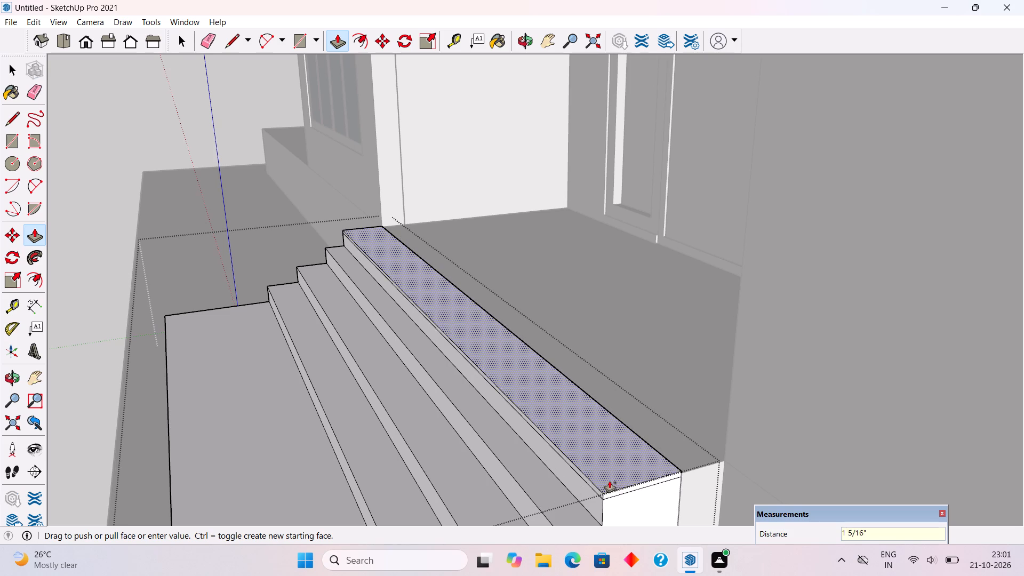
type("1\"")
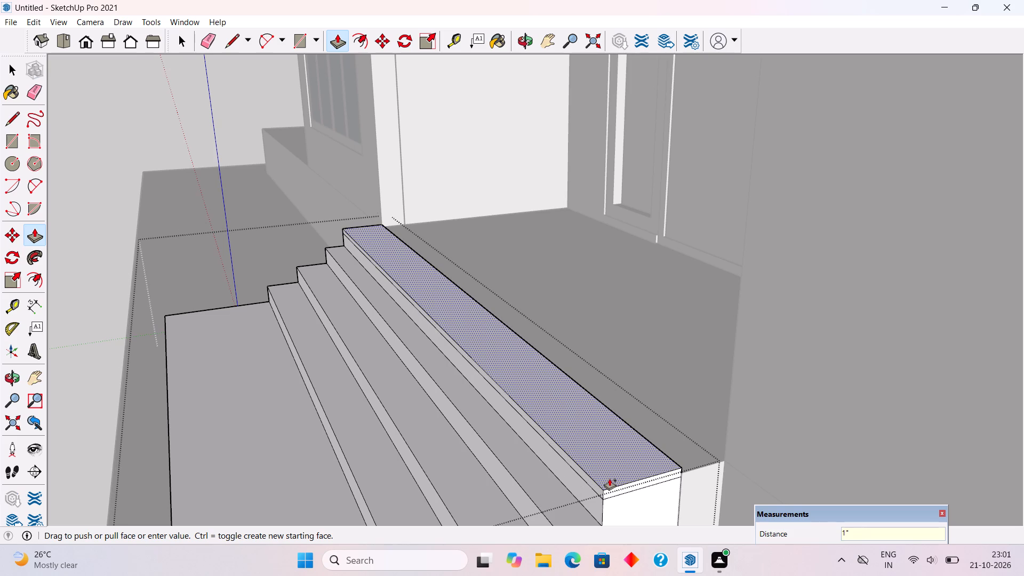
key("Return")
Repeat the last 1" Push/Pull on the front edge of the top tread slab to form an overhanging nosing.
scroll(594, 492, "up", 4)
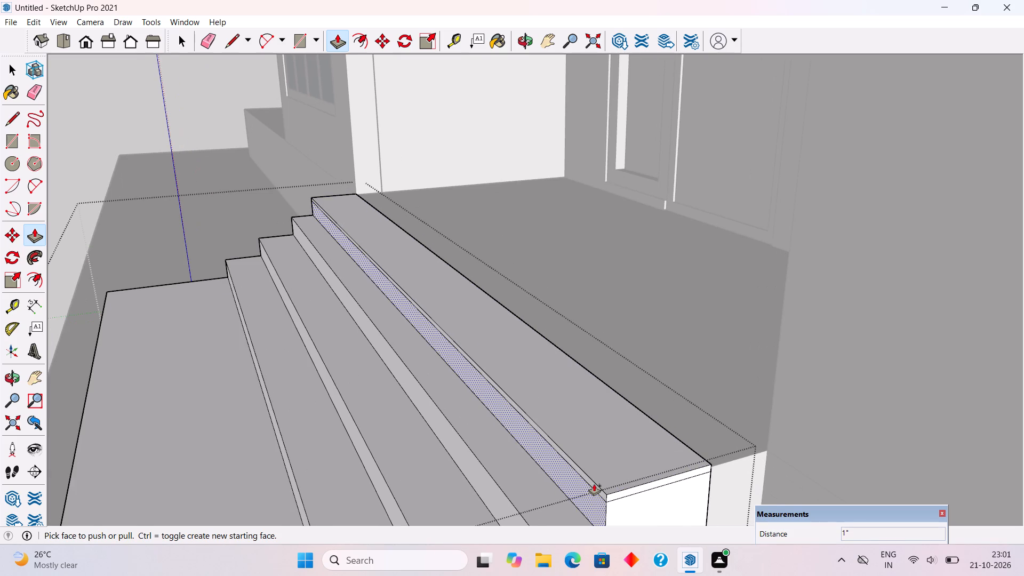
left_click(594, 484)
left_click(594, 484)
key("ctrl+z")
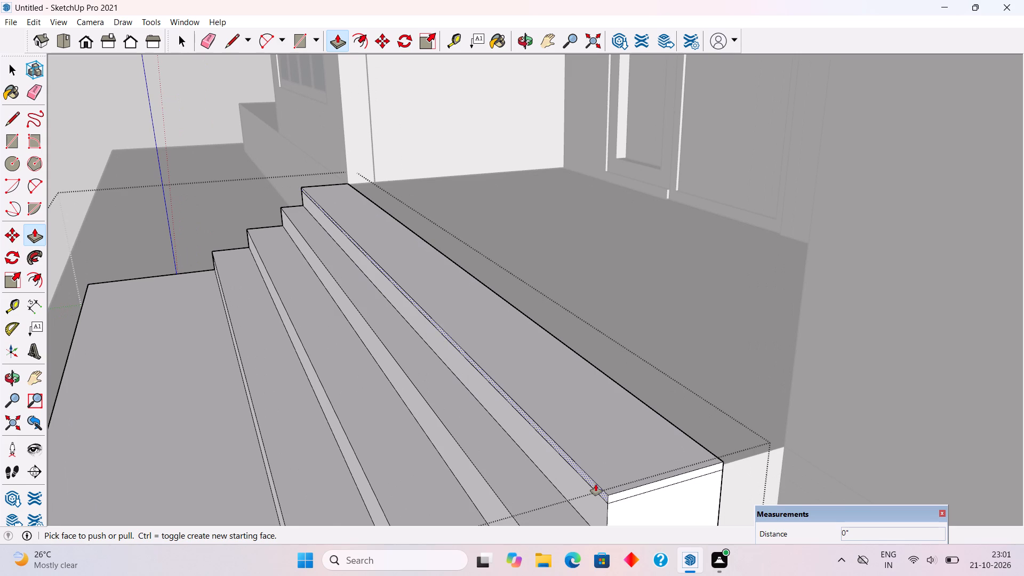
double_click(596, 484)
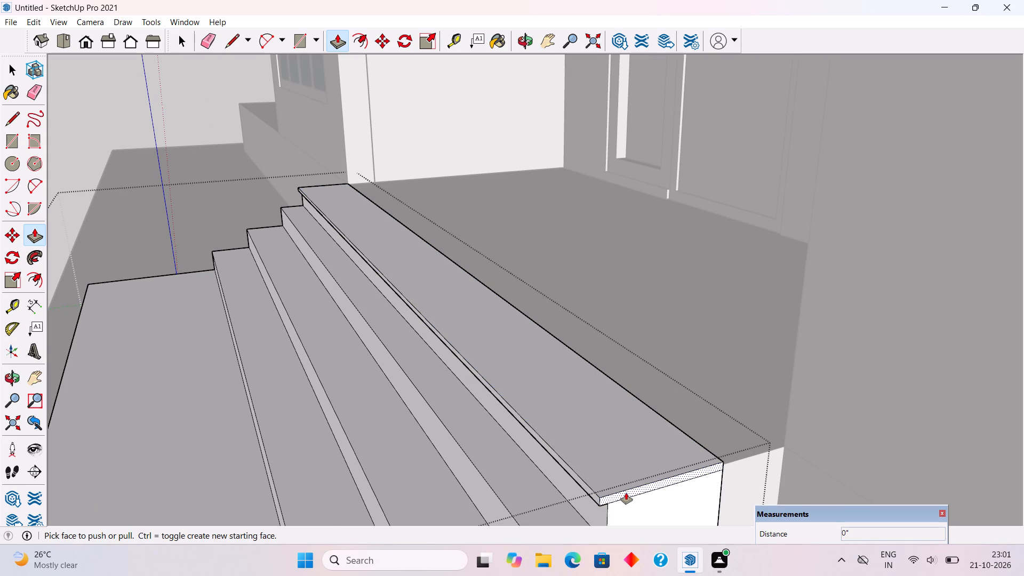
scroll(559, 383, "down", 5)
key("space")
Push/Pull the second riser from the top outward by 4".
scroll(561, 466, "down", 6)
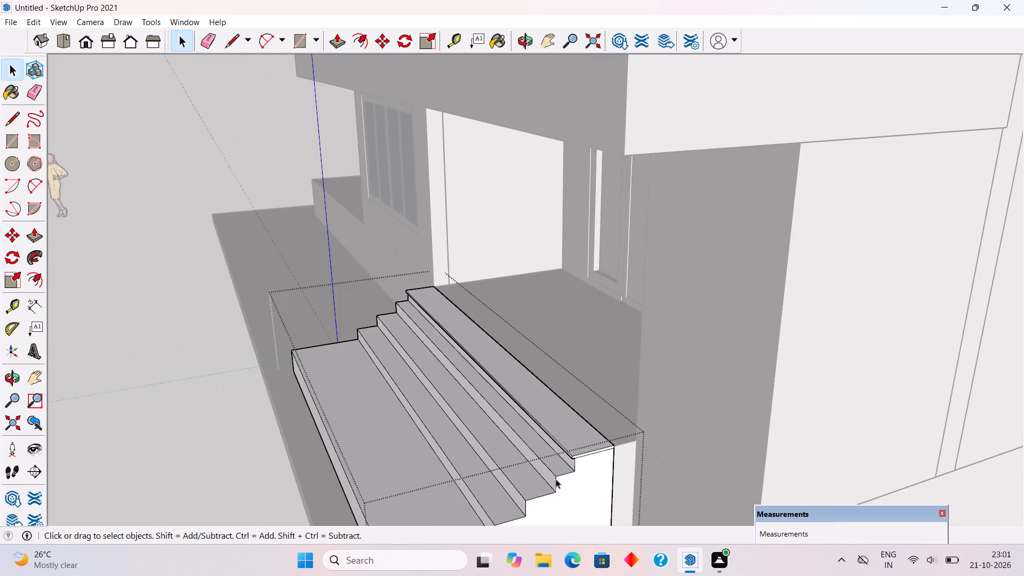
scroll(545, 491, "up", 1)
middle_click_drag(540, 487, 506, 419)
scroll(497, 402, "up", 5)
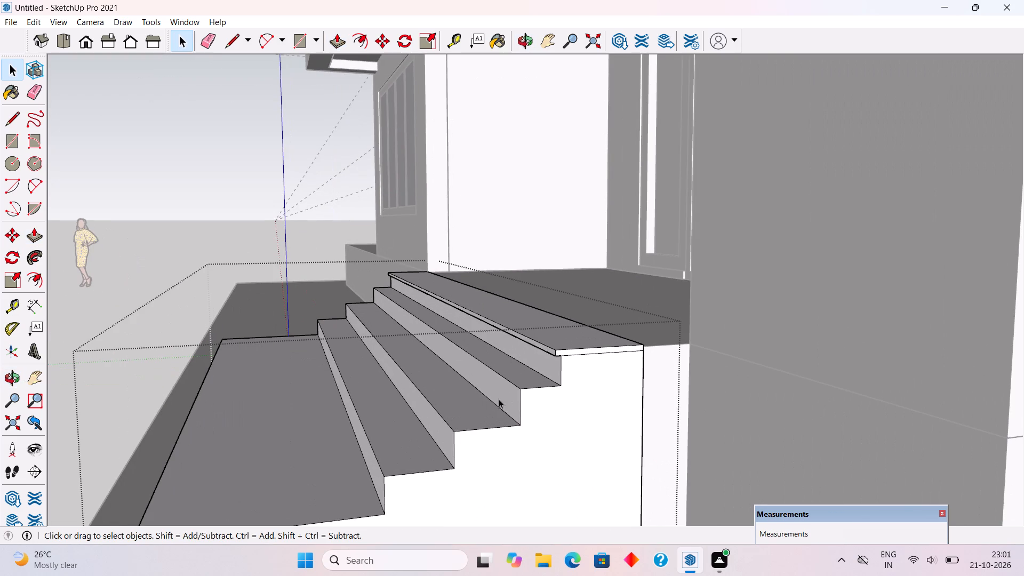
double_click(508, 394)
key("p")
left_click(508, 394)
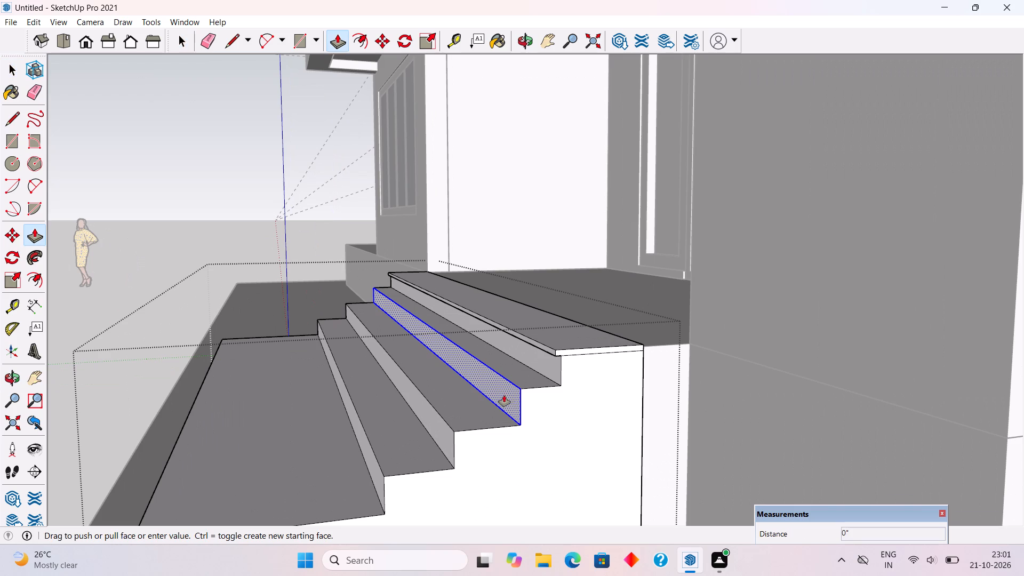
key("4")
key("shift+quotedbl")
key("Return")
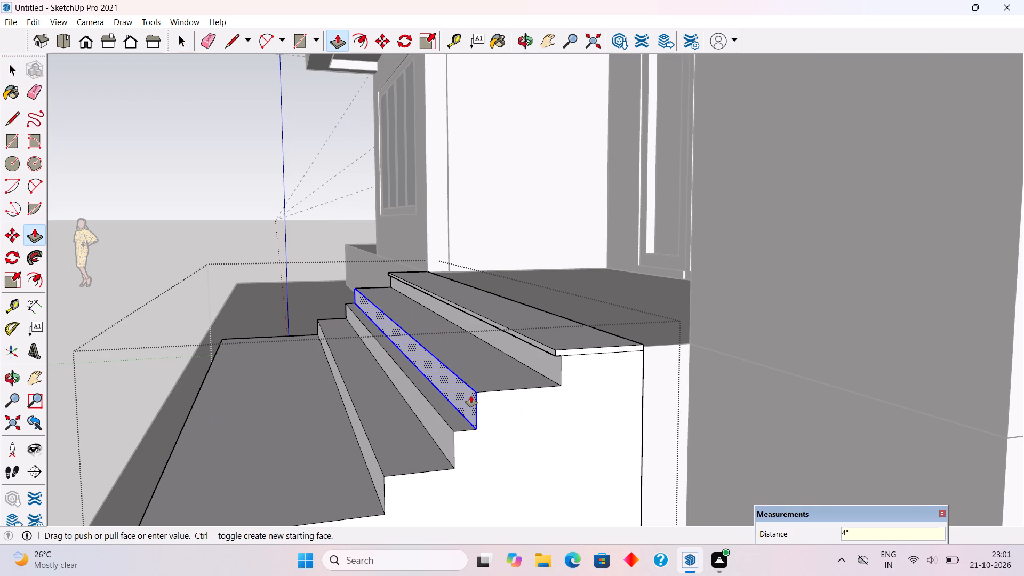
key("space")
Push the second tread from the top down by 1".
middle_click_drag(463, 363, 457, 410)
left_click(476, 423)
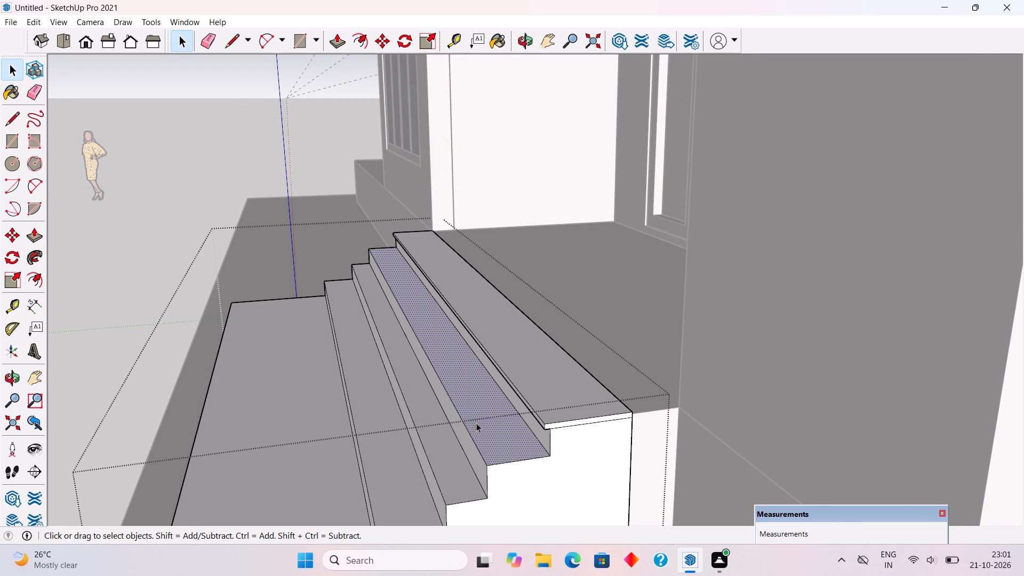
key("p")
left_click(484, 427)
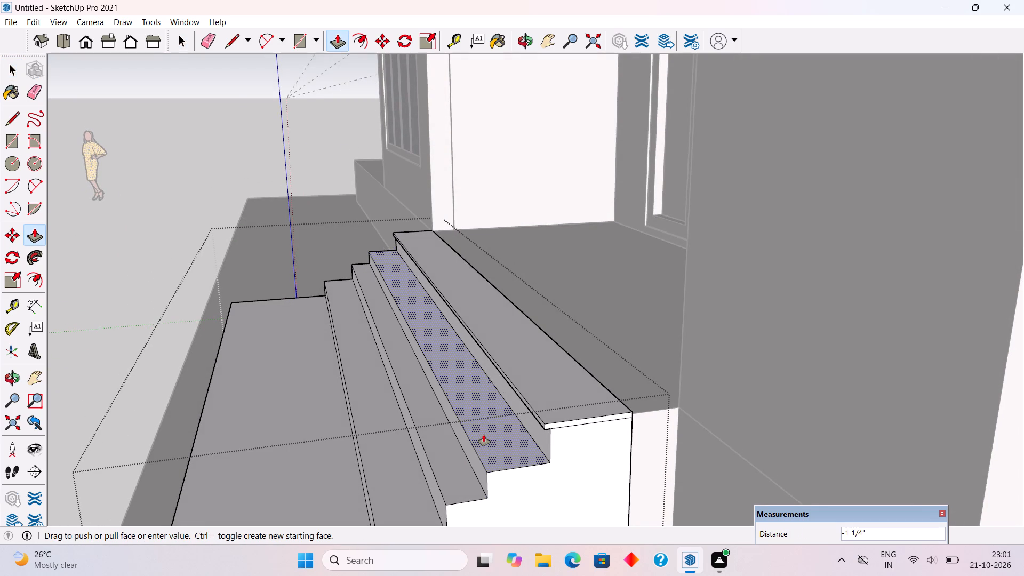
type("1\"")
key("Return")
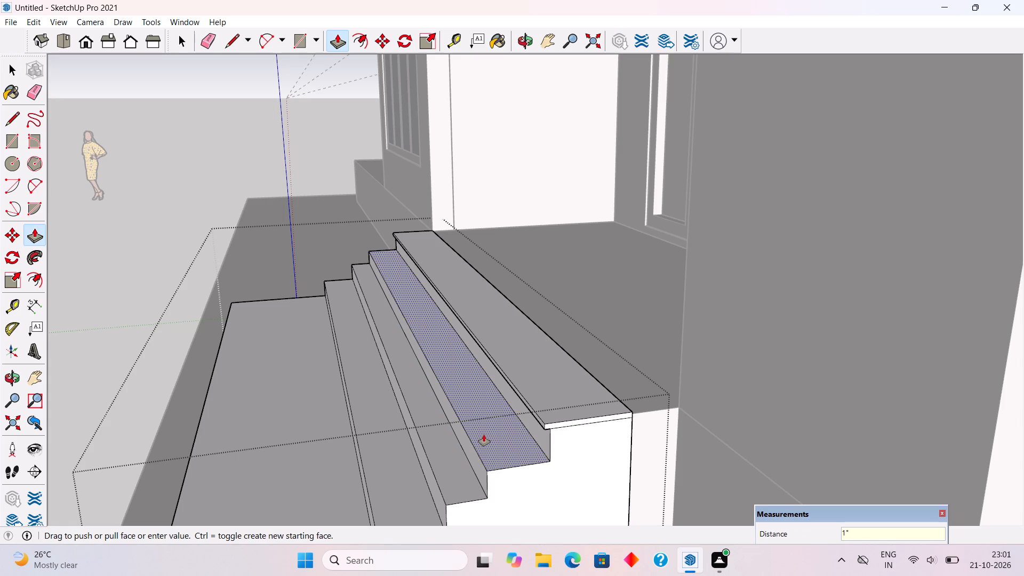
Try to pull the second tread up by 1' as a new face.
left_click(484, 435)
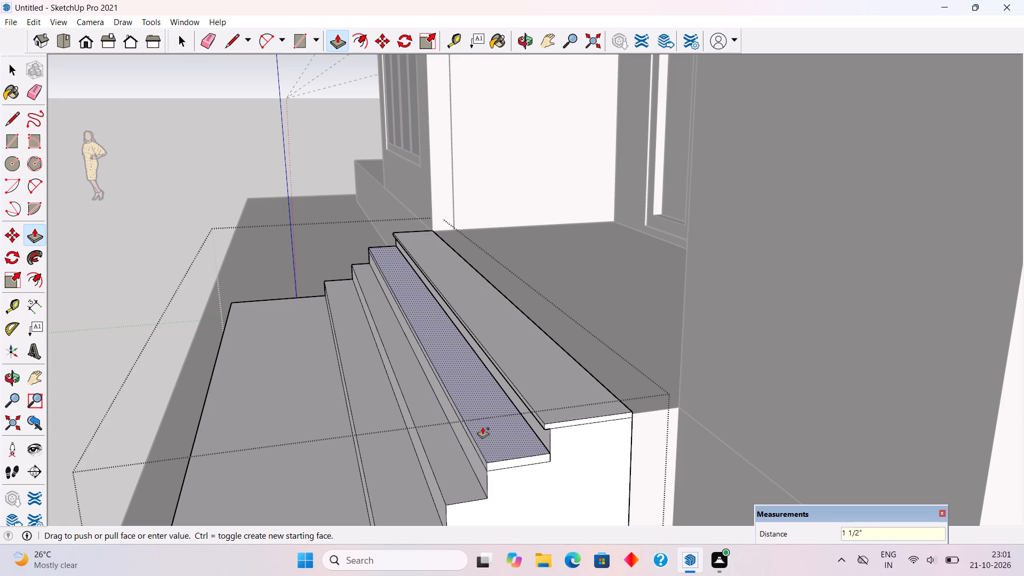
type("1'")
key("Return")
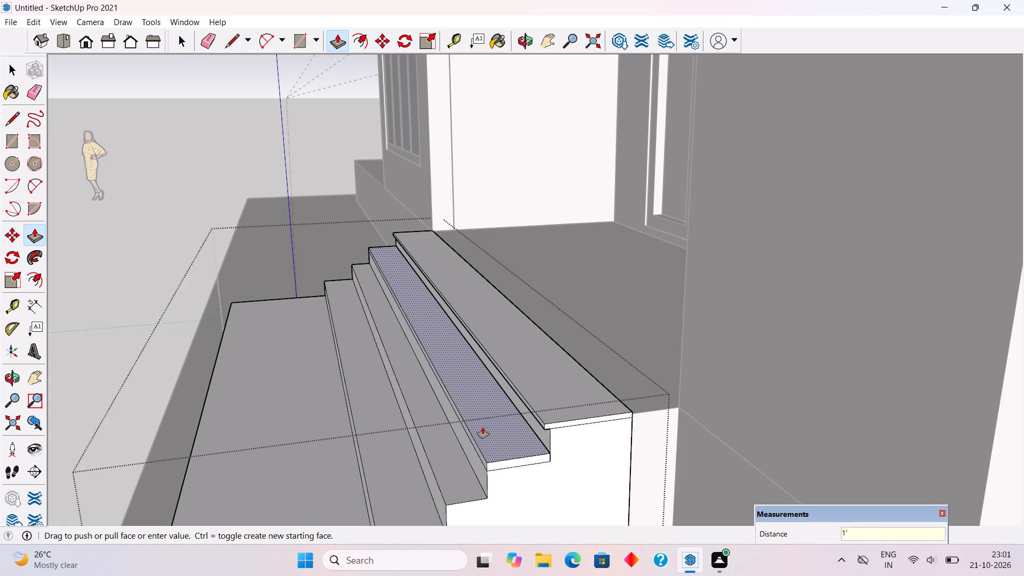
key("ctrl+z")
Pull the second tread up 1" as a new face to form its tread slab.
left_click(490, 438)
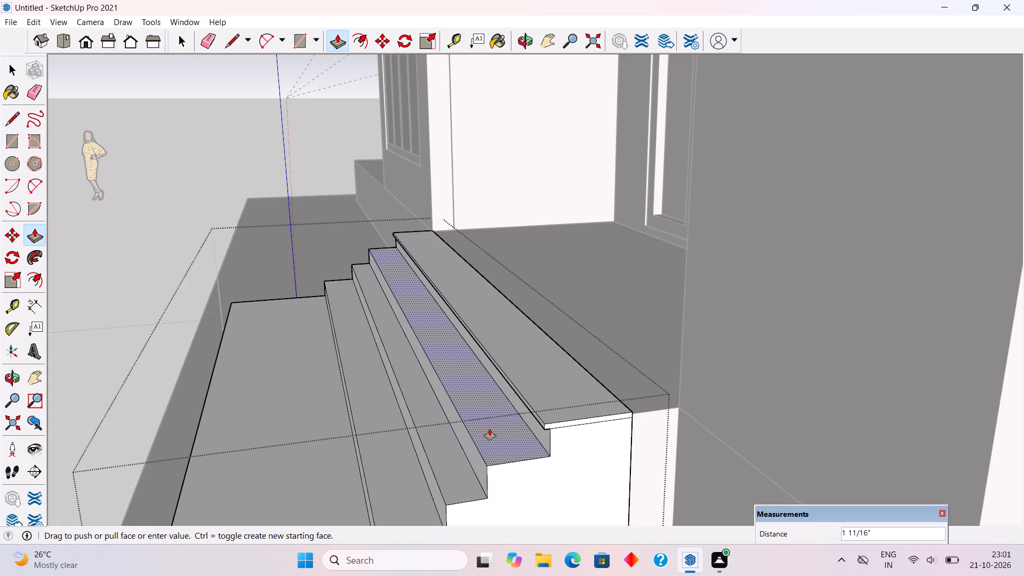
type("1\"")
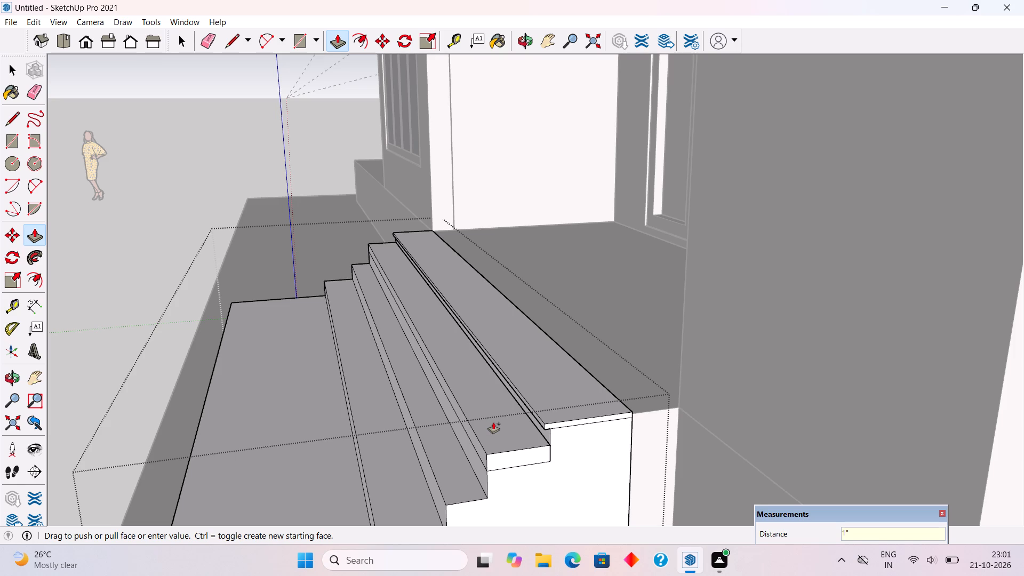
key("Return")
key("space")
Push/Pull the front edge of the second tread slab outward by 1" to form a nosing.
scroll(479, 460, "up", 9)
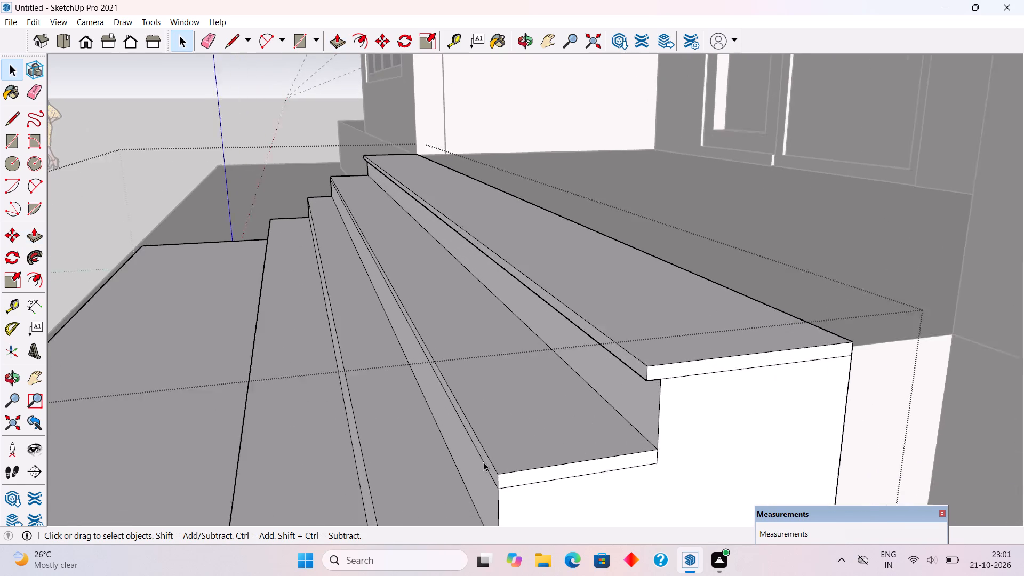
scroll(483, 462, "up", 1)
key("p")
left_click(487, 460)
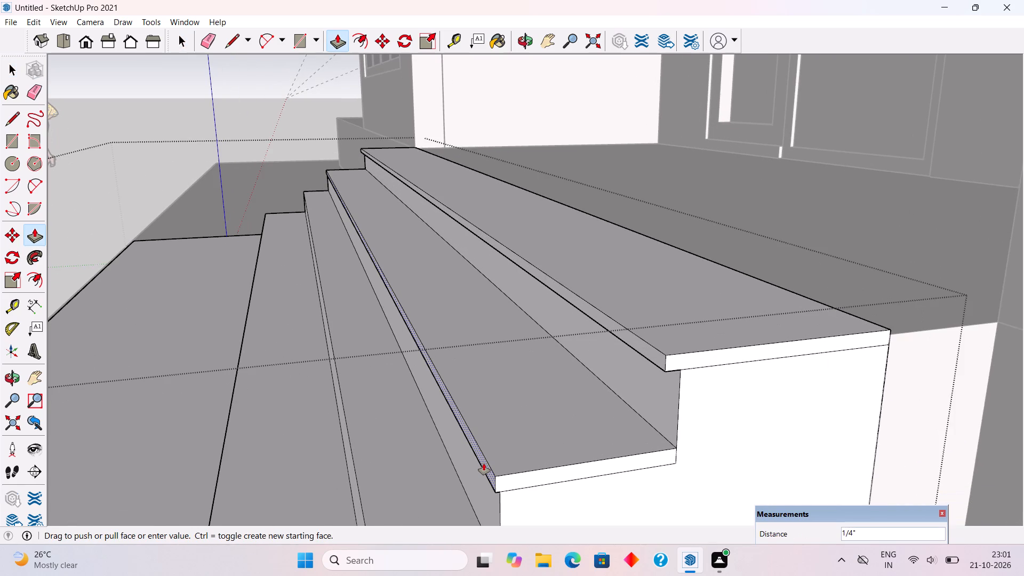
type("1\"")
key("Return")
key("space")
Push/Pull the third riser from the top outward by 4".
scroll(484, 463, "down", 6)
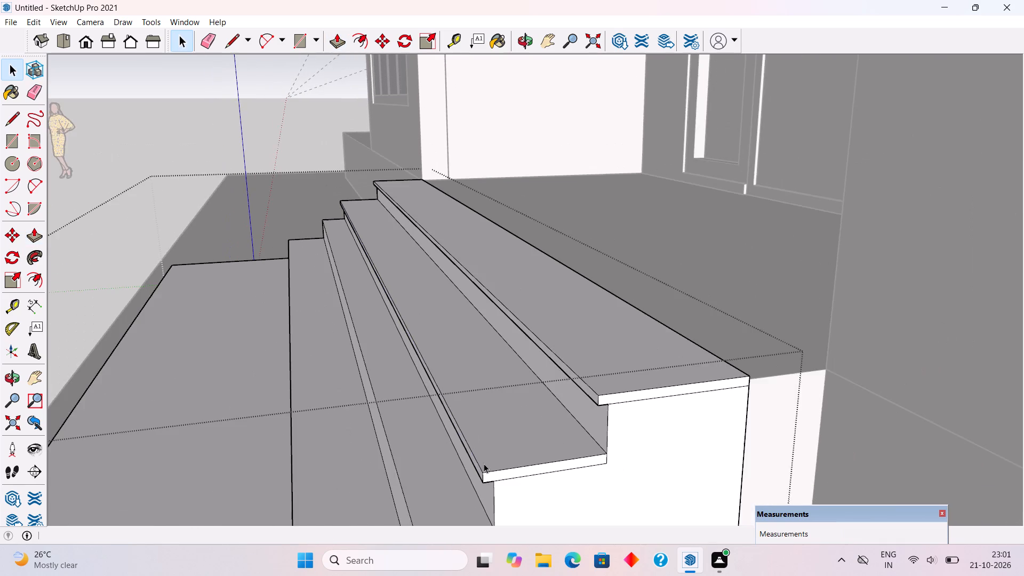
scroll(479, 425, "down", 11)
scroll(466, 472, "up", 3)
middle_click_drag(455, 465, 449, 415)
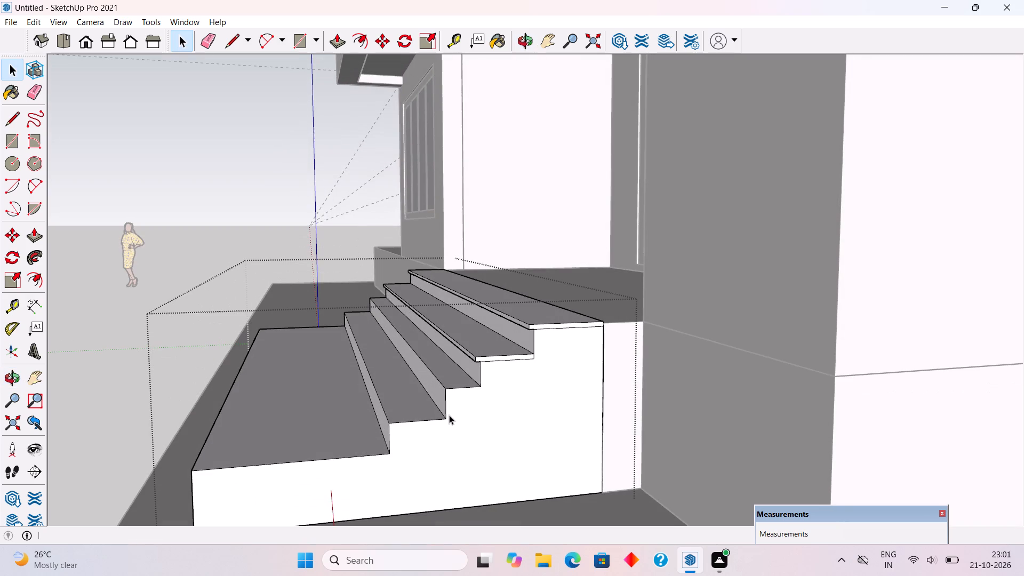
left_click(440, 397)
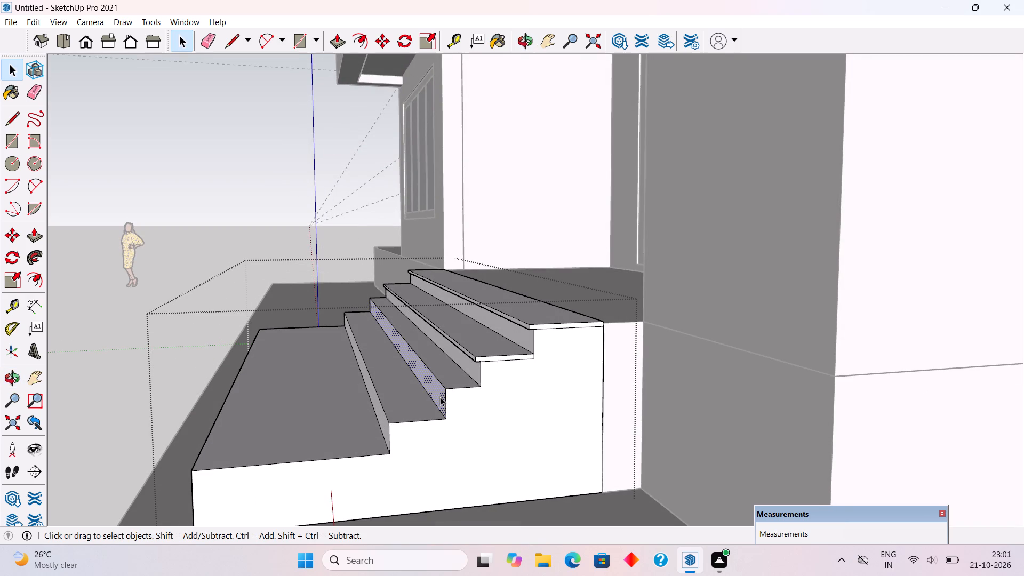
key("p")
left_click(440, 397)
type("4\"")
key("Return")
key("space")
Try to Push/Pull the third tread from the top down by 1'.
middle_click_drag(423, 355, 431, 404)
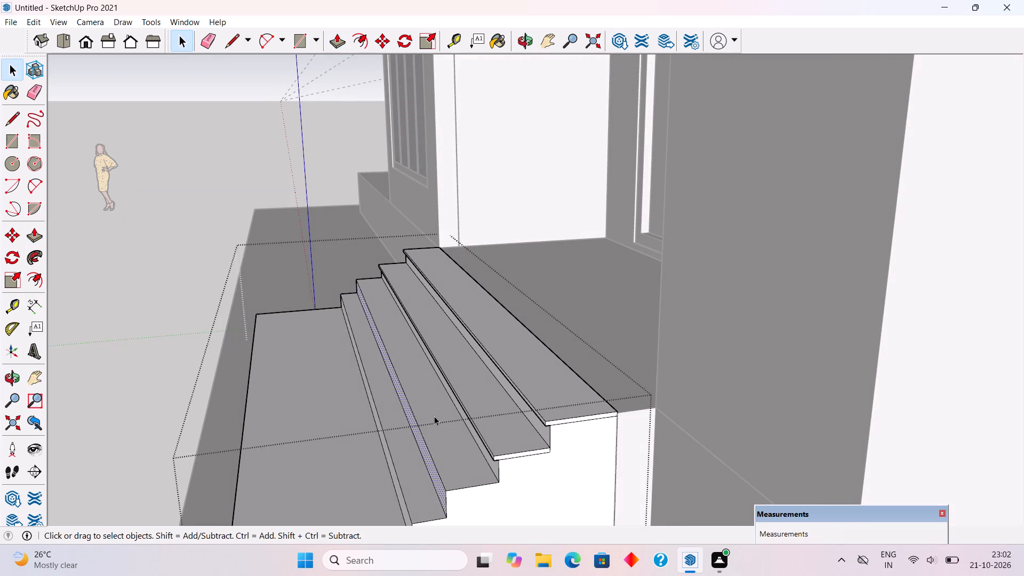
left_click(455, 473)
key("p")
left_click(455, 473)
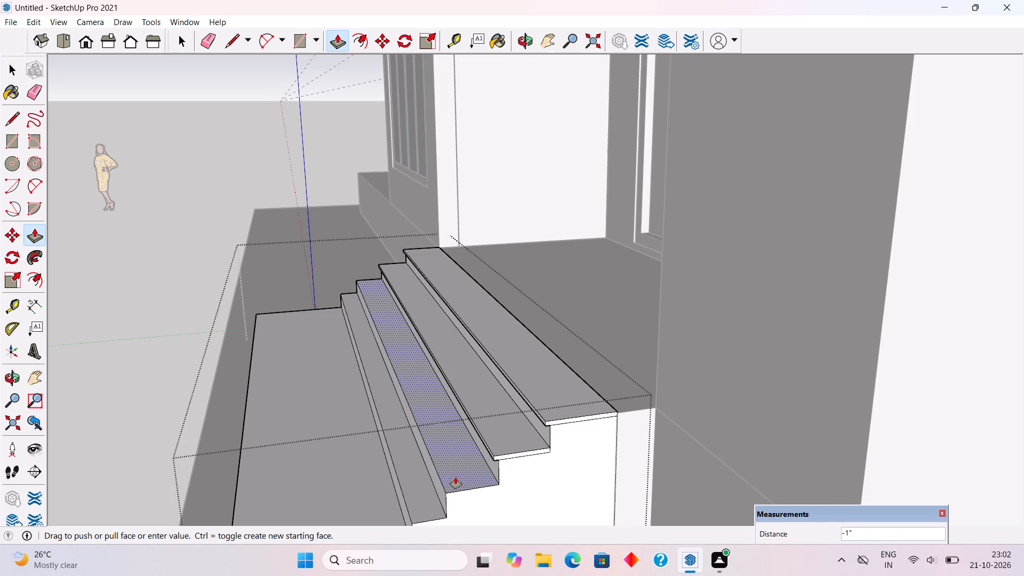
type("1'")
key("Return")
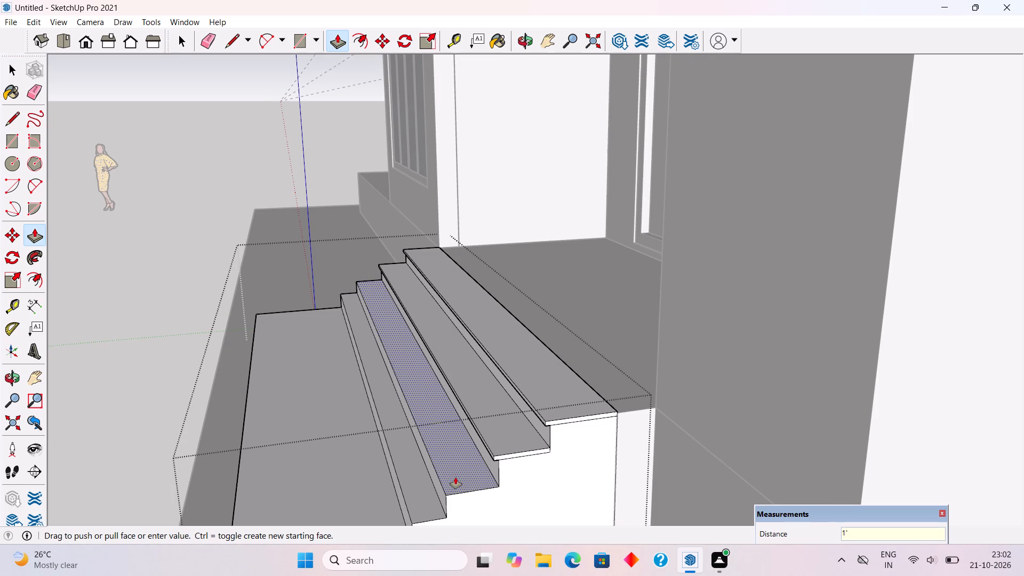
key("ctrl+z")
Push the third tread from the top down 1", then pull it back up 1" as a new face to form a tread slab.
left_click(455, 477)
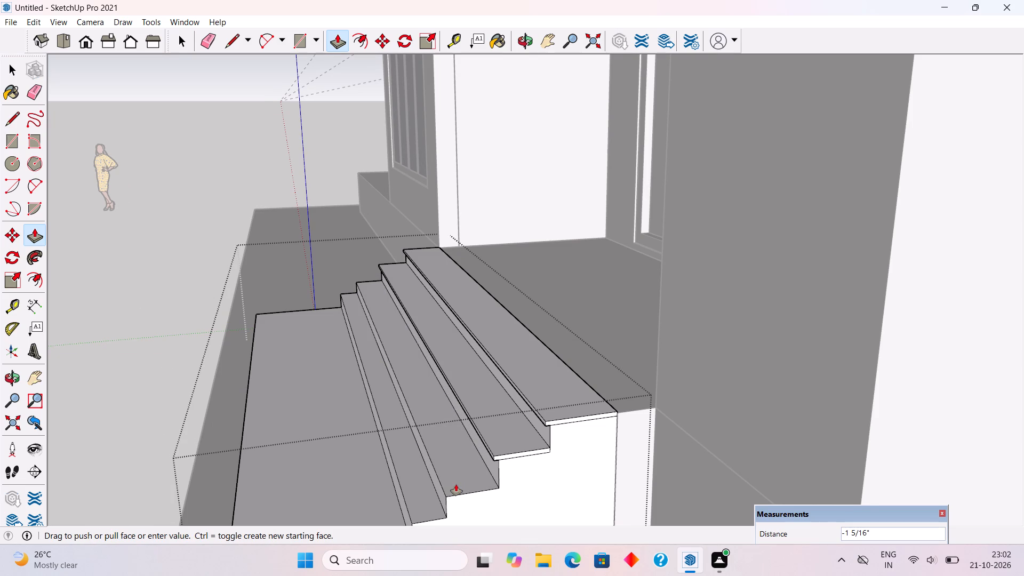
type("1\"")
key("Return")
left_click(456, 484)
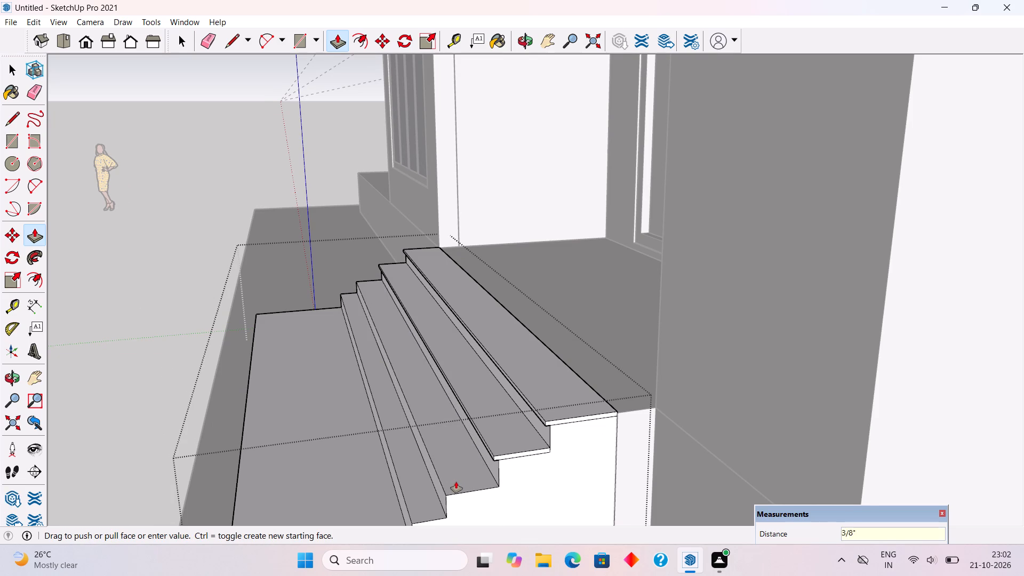
type("1\"")
key("Return")
key("space")
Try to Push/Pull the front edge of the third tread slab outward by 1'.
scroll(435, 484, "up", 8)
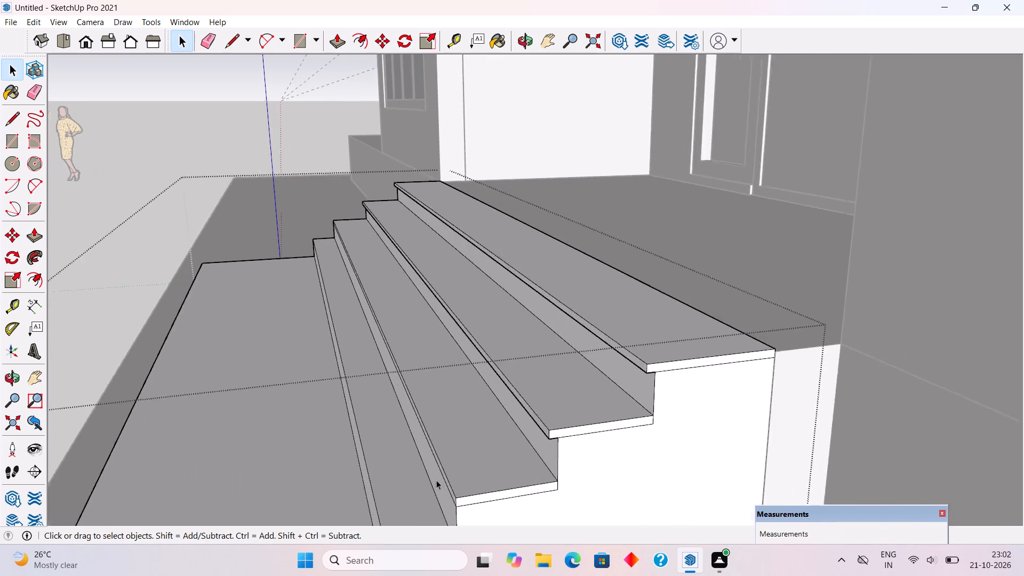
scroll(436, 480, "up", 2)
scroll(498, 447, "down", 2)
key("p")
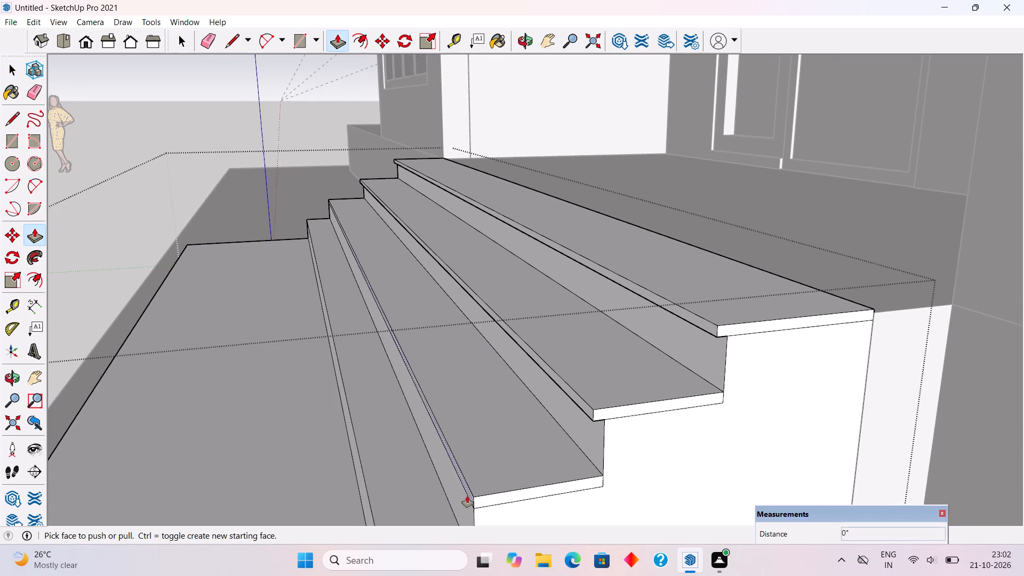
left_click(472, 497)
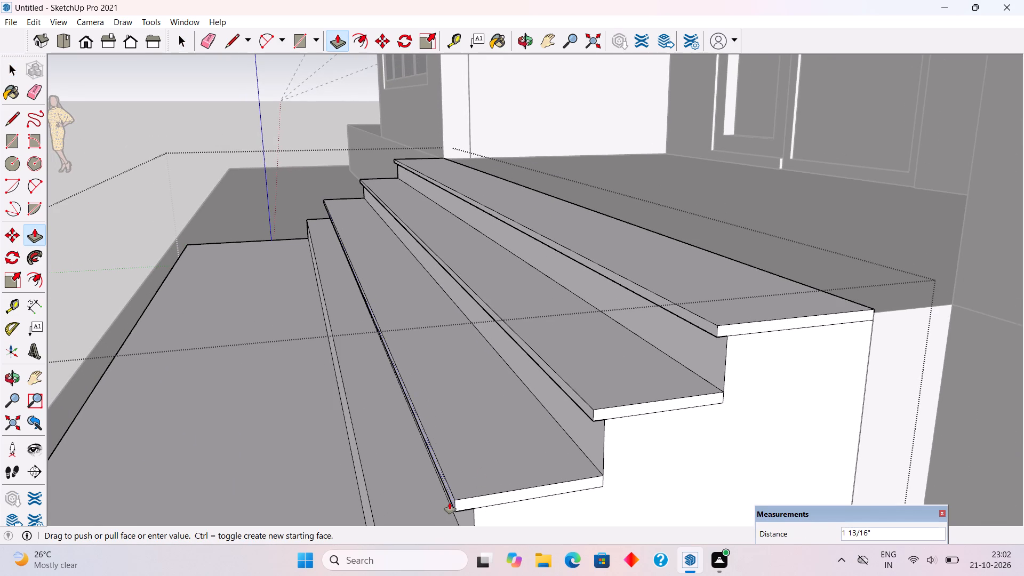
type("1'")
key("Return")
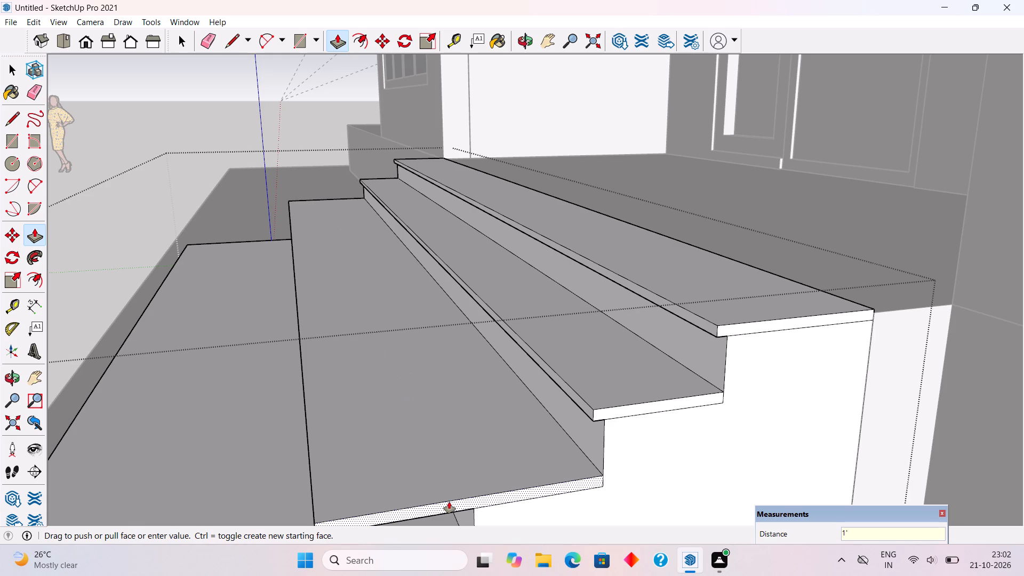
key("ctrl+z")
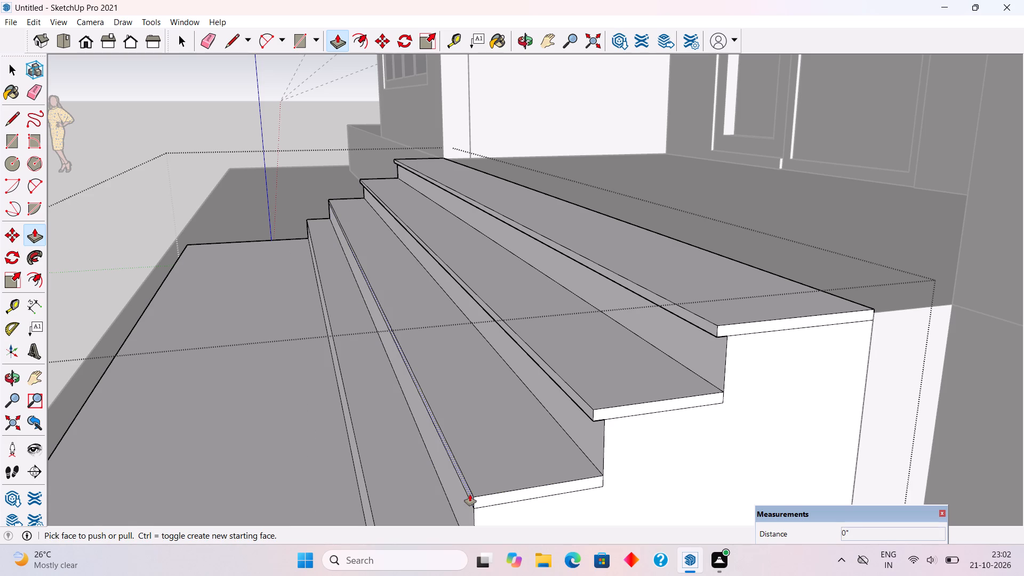
Push/Pull the front edge of the third tread slab from the top outward by 1".
left_click(470, 494)
key("1")
key("shift+quotedbl")
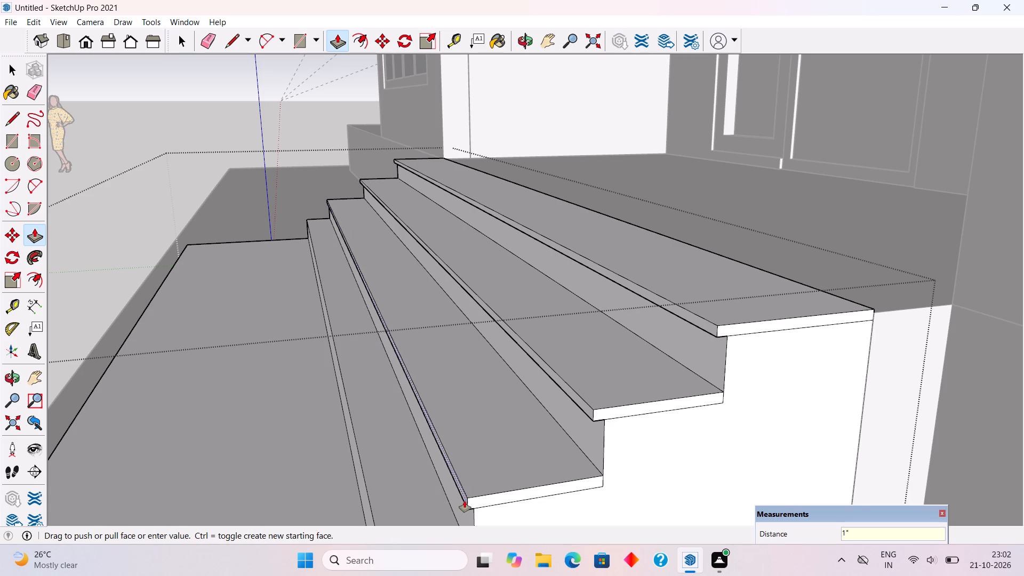
key("Return")
key("space")
Push/Pull the fourth riser from the top outward by 4".
scroll(462, 478, "down", 10)
scroll(481, 387, "down", 2)
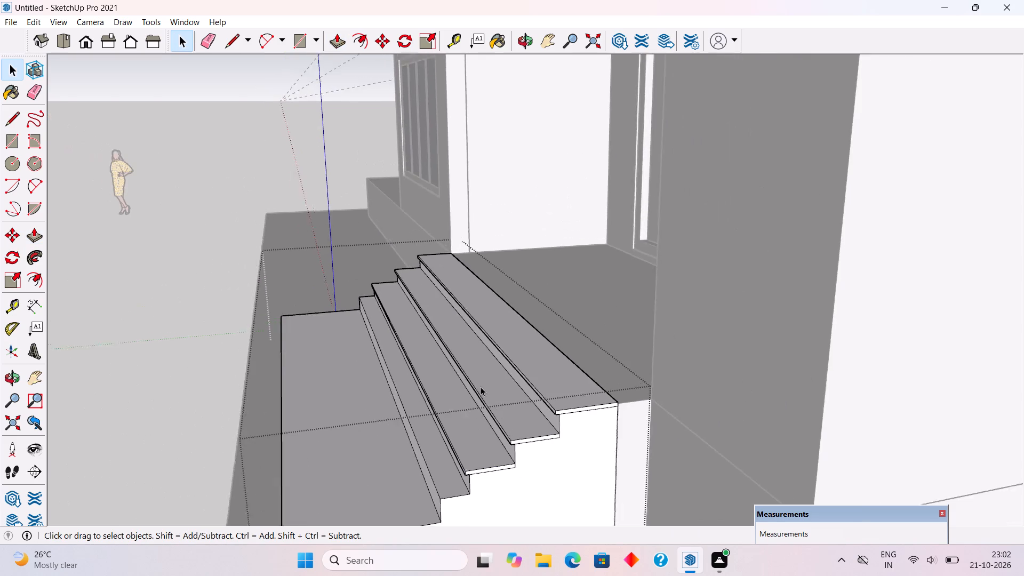
scroll(481, 387, "down", 5)
scroll(501, 343, "down", 4)
scroll(474, 452, "up", 18)
scroll(462, 372, "up", 4)
left_click(439, 347)
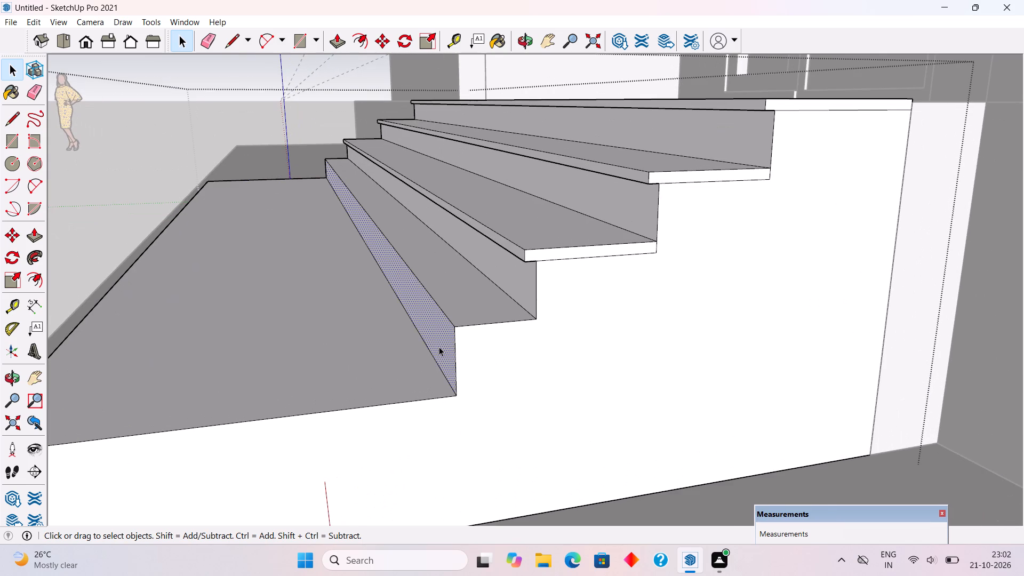
key("p")
left_click(439, 347)
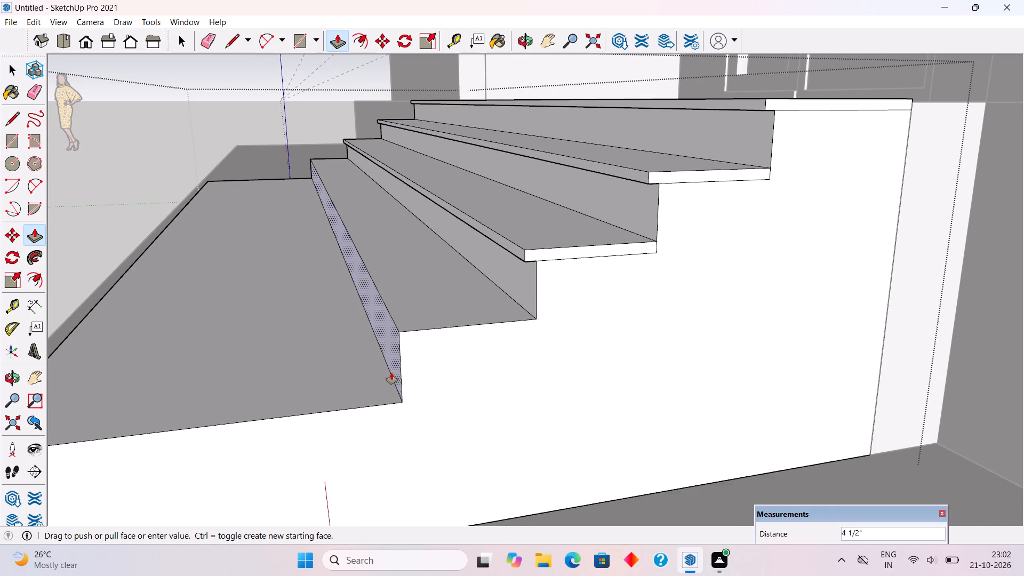
type("4\"")
key("Return")
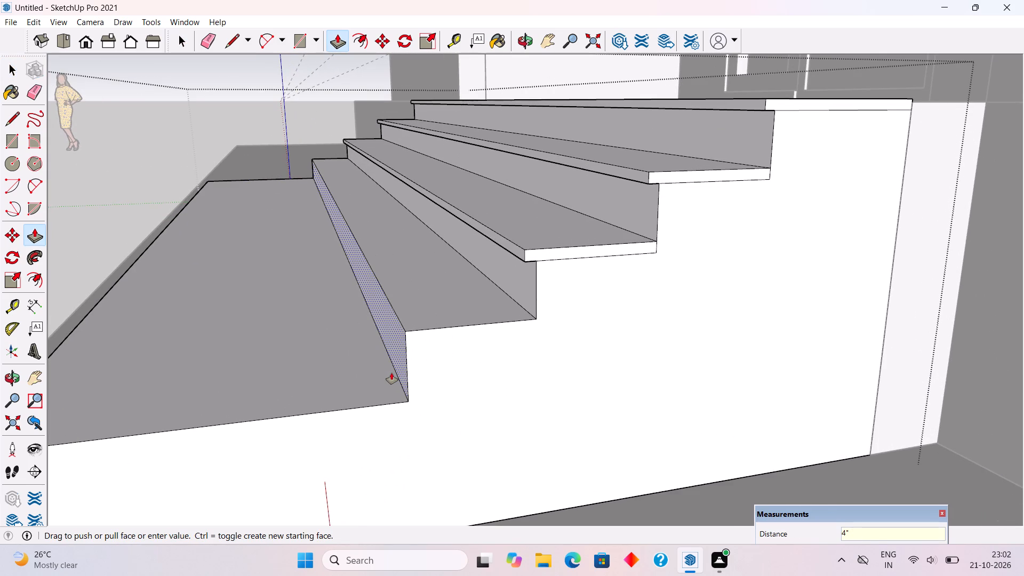
key("c")
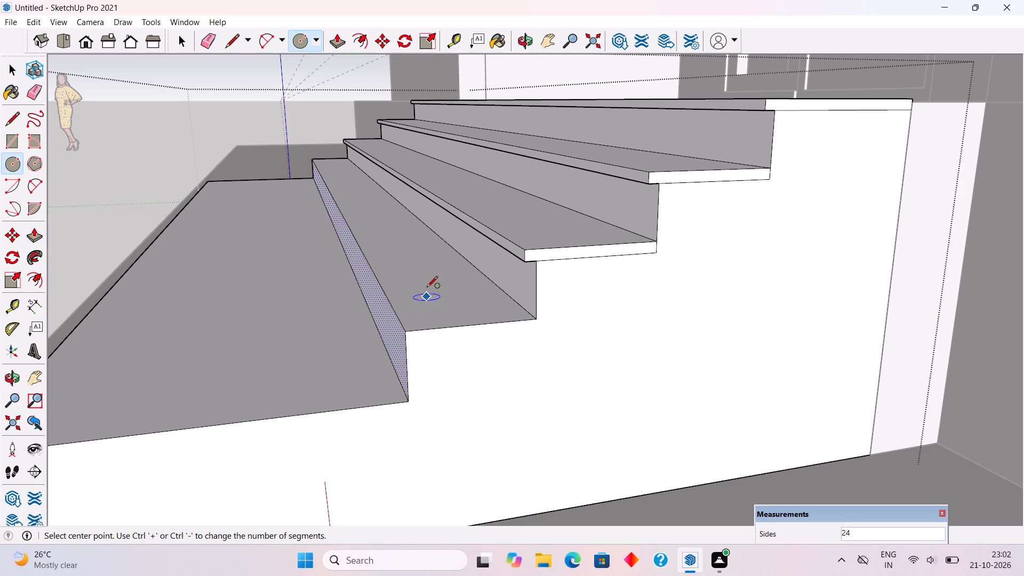
key("space")
Push the fourth tread from the top down 1", then pull it back up 1" as a new face to form a tread slab.
left_click(427, 286)
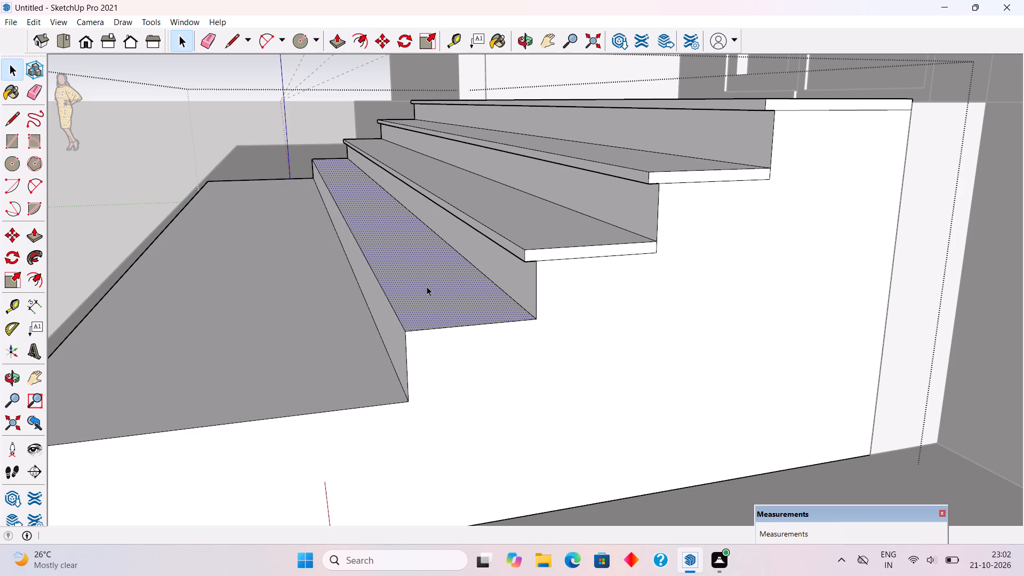
key("p")
left_click(427, 286)
type("1\"")
key("Return")
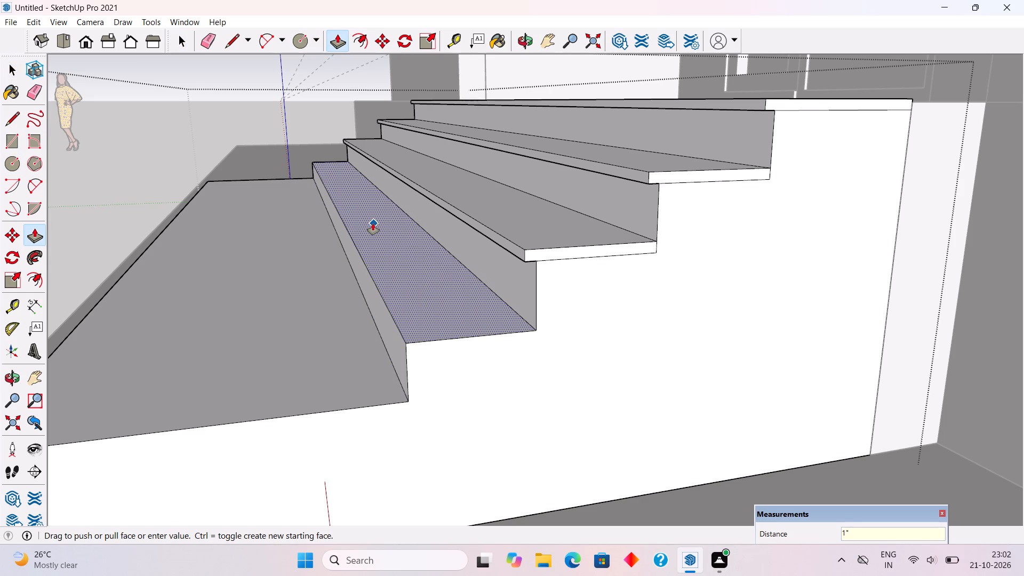
left_click(410, 248)
type("1\"")
key("Return")
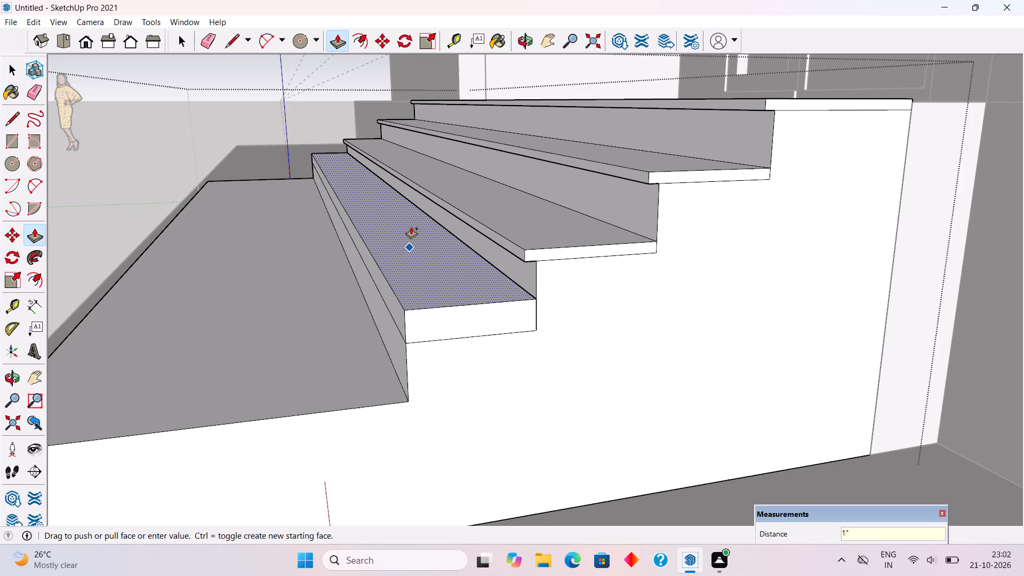
key("space")
Push/Pull the front edge of the fourth tread slab outward by 1" to form its nosing.
key("p")
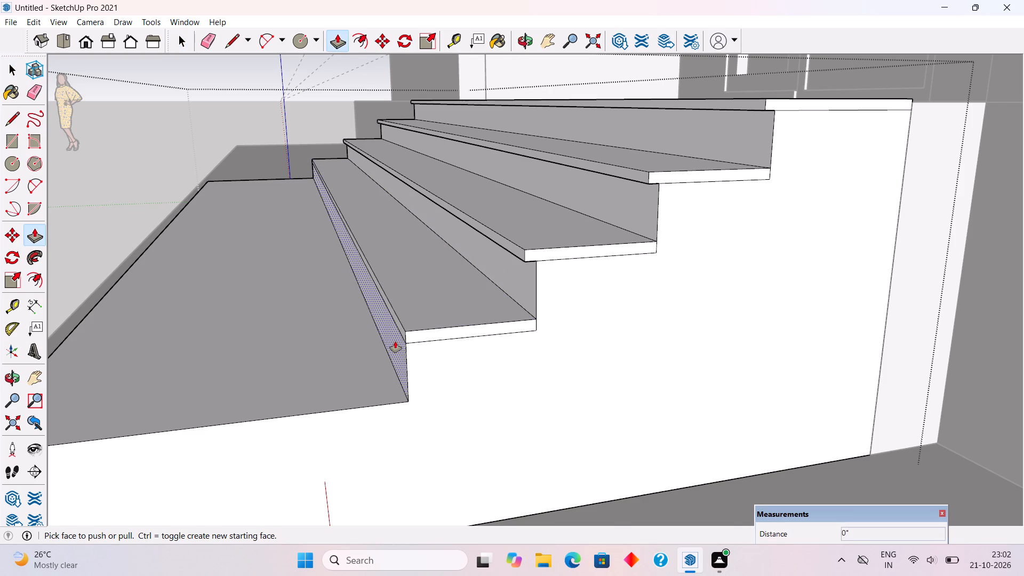
scroll(394, 331, "up", 3)
left_click(401, 324)
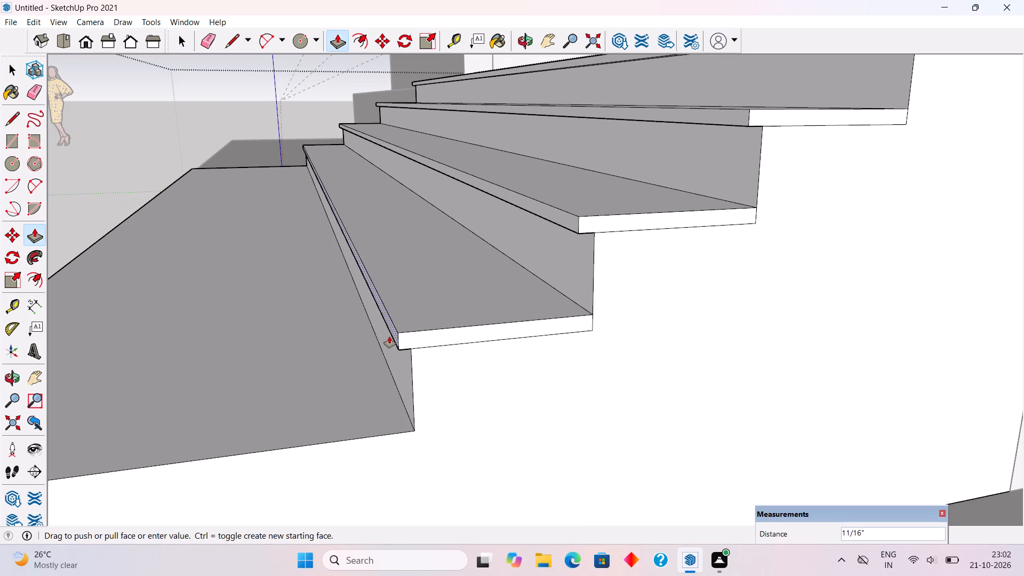
type("1\"")
key("Return")
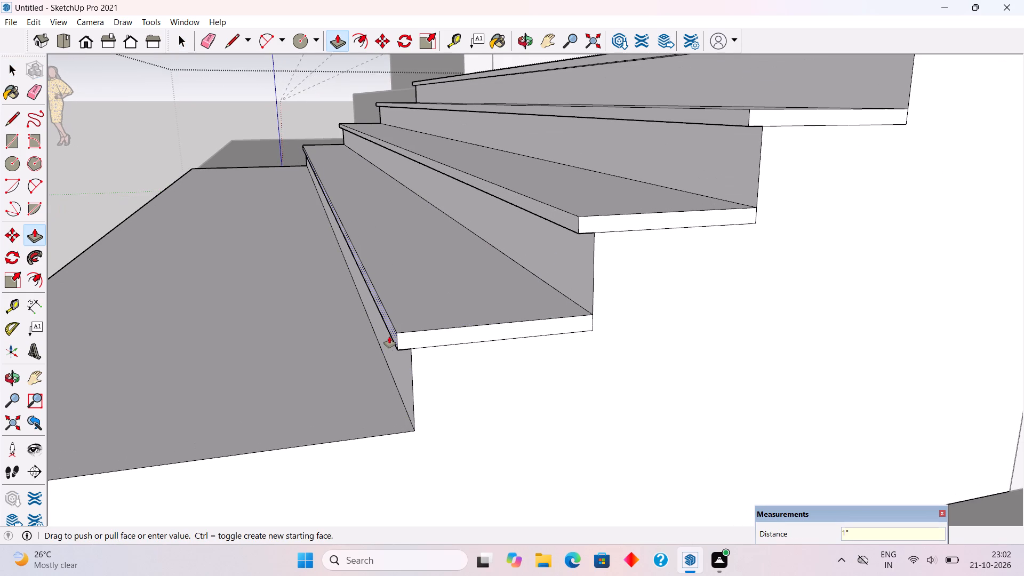
key("space")
Push/Pull the front face of the wide bottom step outward to near the edge of the house's base slab, then leave the steps group.
scroll(389, 337, "down", 16)
left_click(210, 276)
middle_click_drag(220, 317, 485, 379)
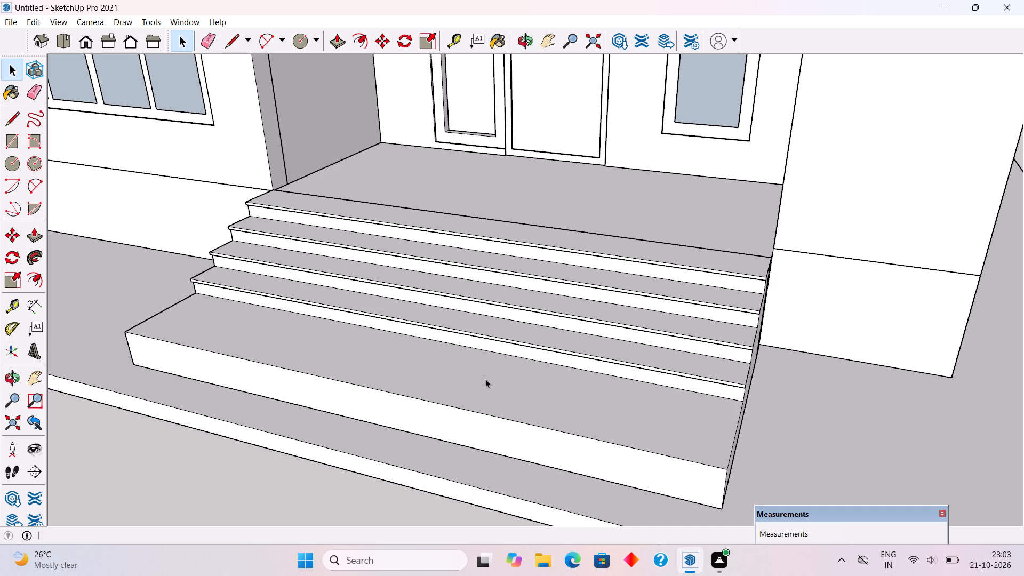
scroll(485, 379, "down", 5)
triple_click(474, 416)
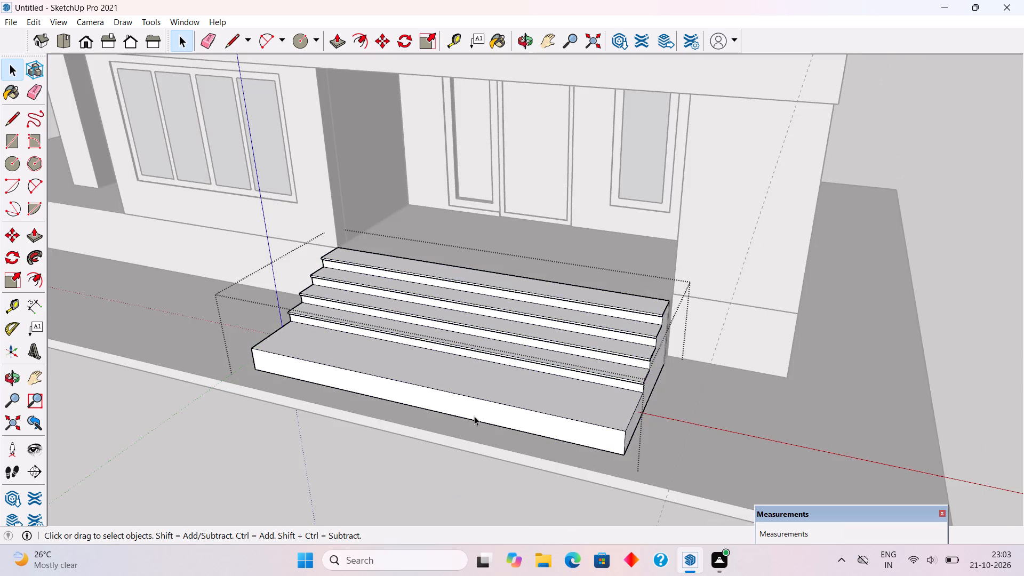
key("p")
left_click(479, 412)
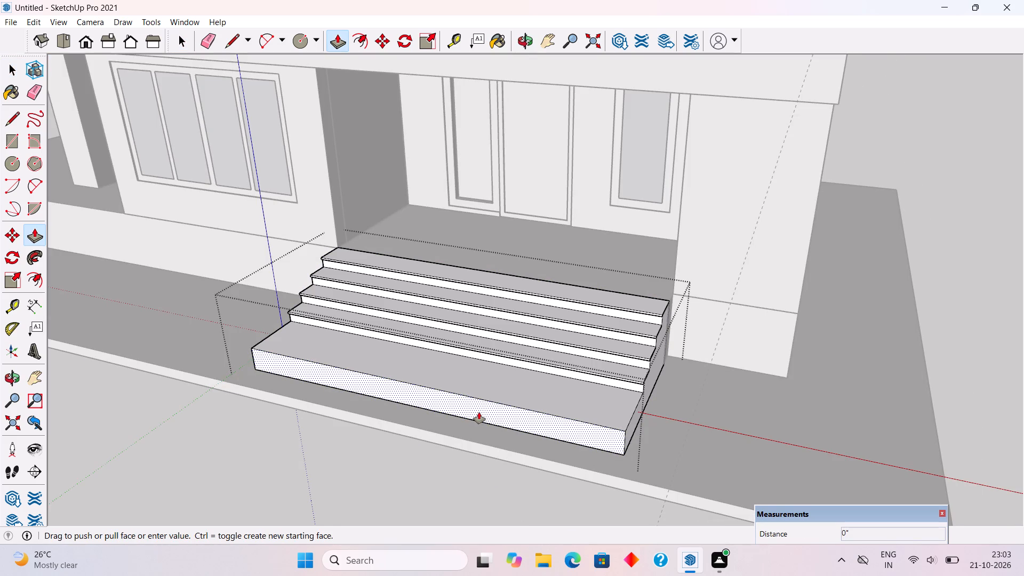
left_click(491, 445)
key("space")
scroll(501, 441, "down", 5)
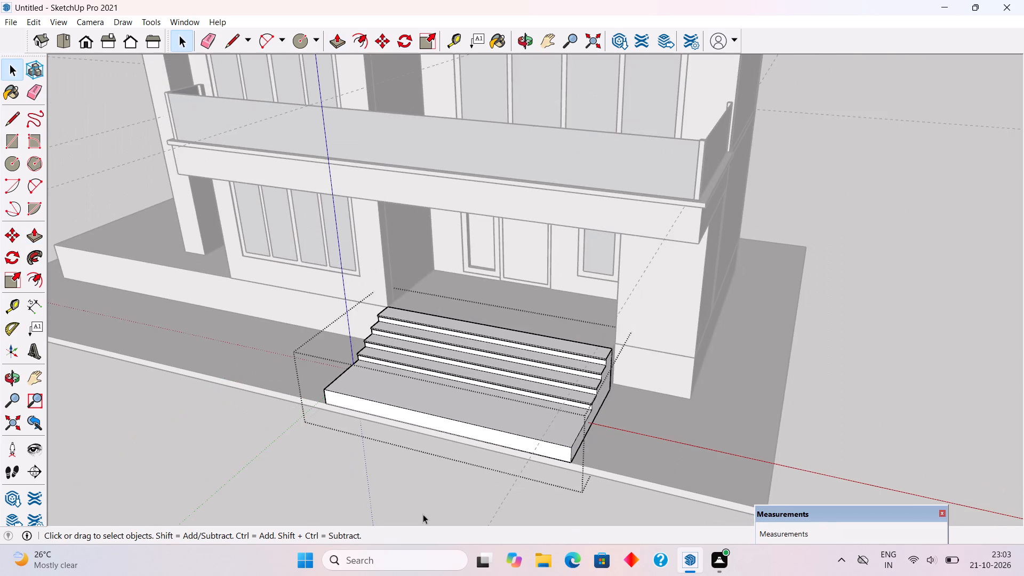
left_click(423, 514)
Inside the steps group, Push/Pull the top face of the wide bottom step down by 6", then leave the group.
middle_click_drag(435, 498, 613, 502)
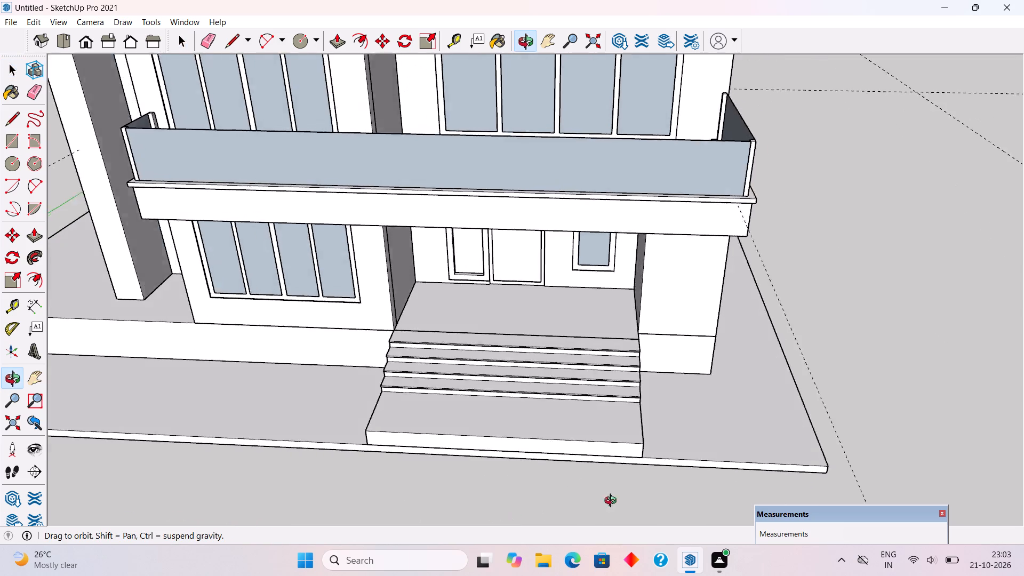
middle_click_drag(613, 502, 636, 500)
scroll(650, 392, "up", 6)
middle_click_drag(735, 383, 425, 342)
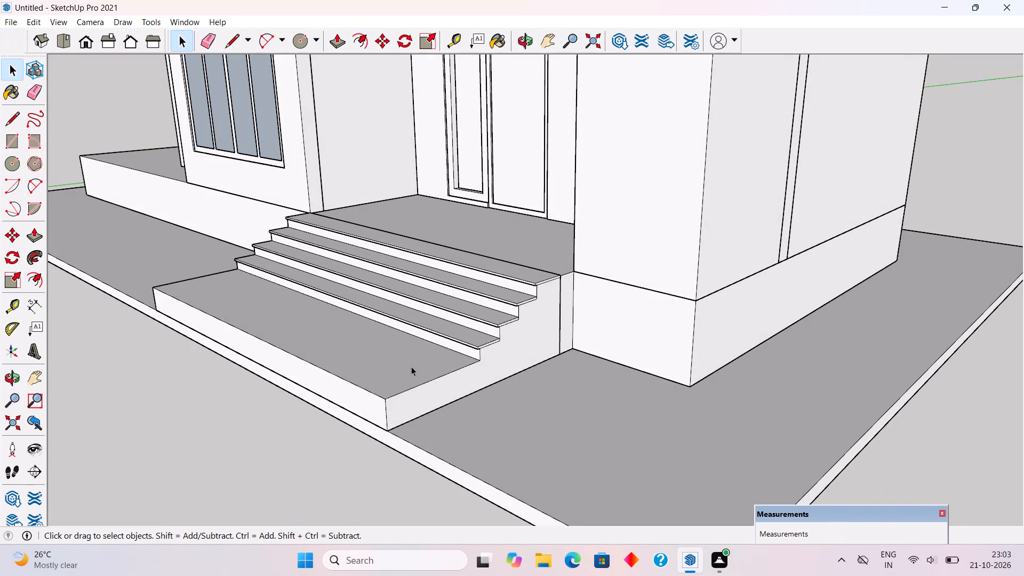
left_click(411, 366)
scroll(411, 366, "up", 3)
triple_click(411, 366)
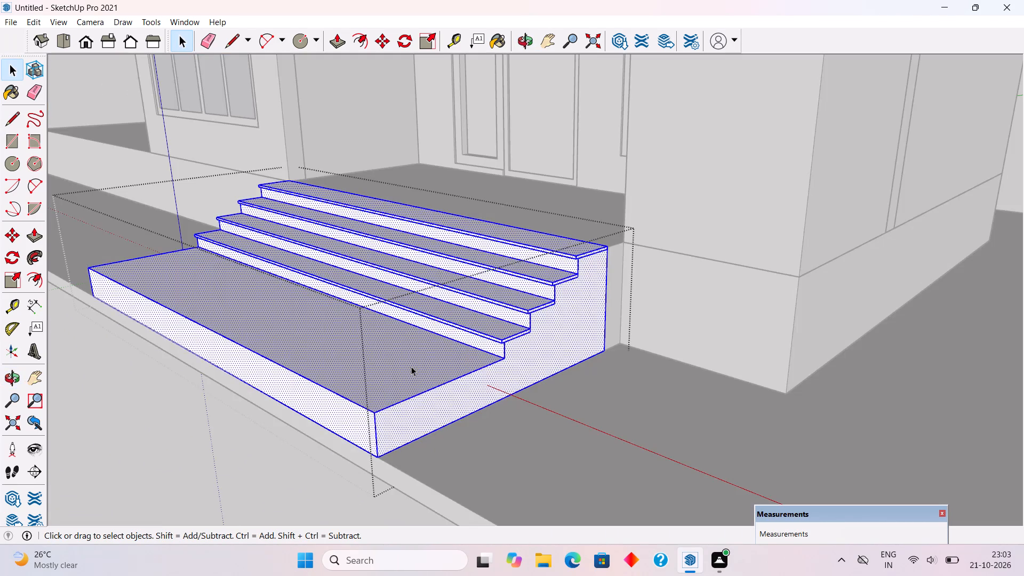
key("p")
left_click(411, 377)
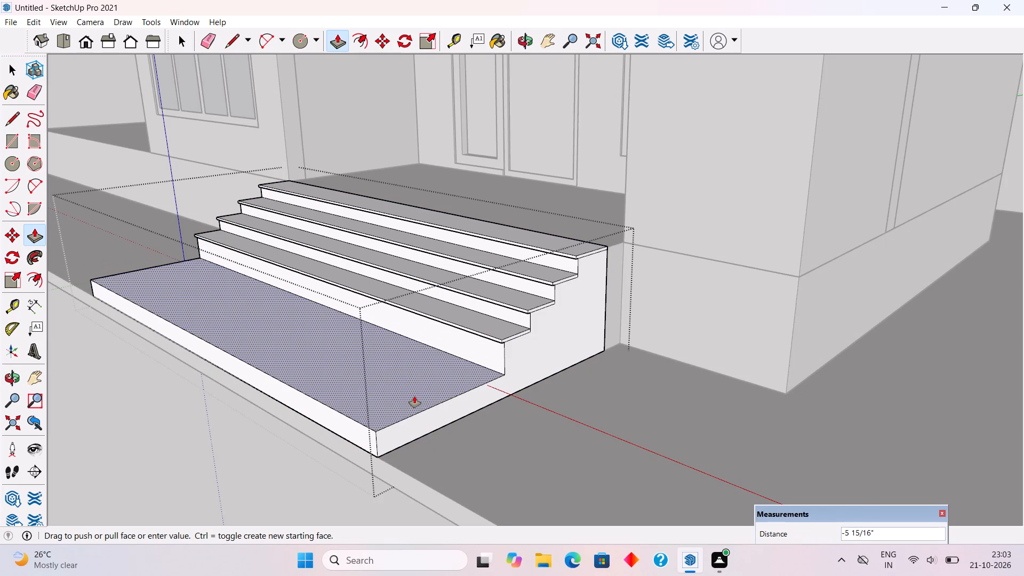
type("6\"")
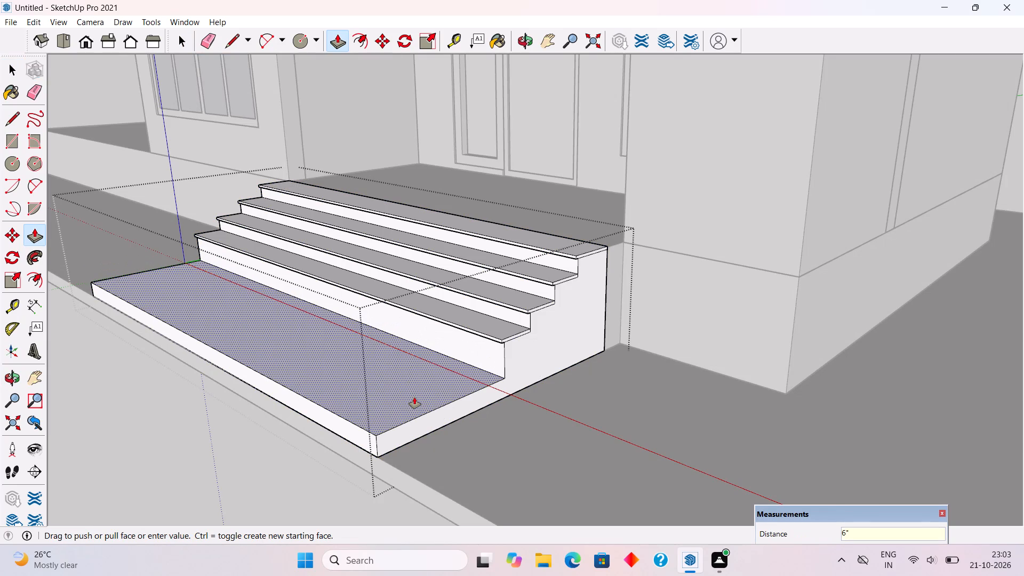
key("Return")
key("space")
left_click(305, 446)
middle_click(310, 404)
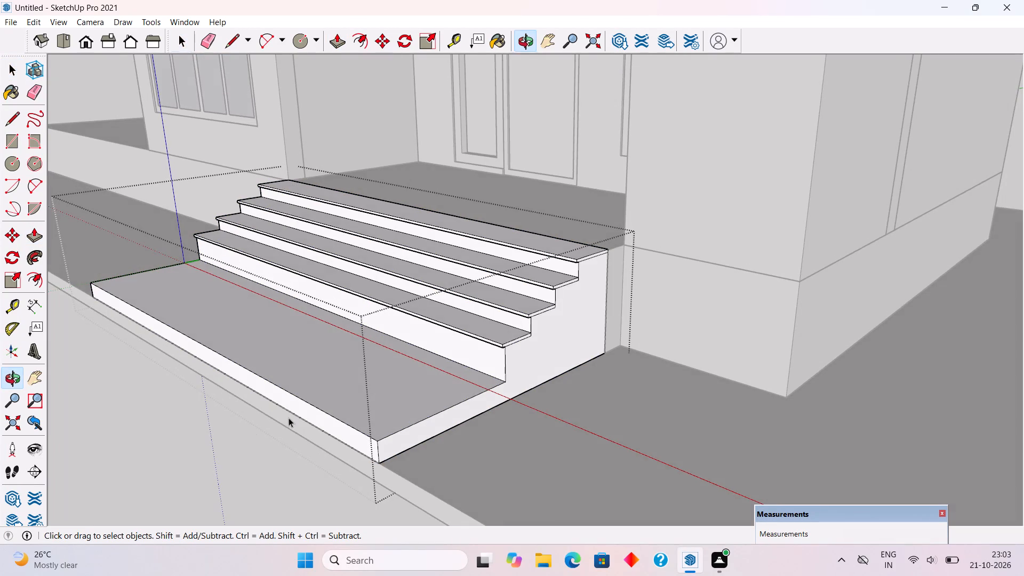
left_click(229, 435)
Draw a rectangle about 9' 6" by 1' 10 3/4" on the bottom step, from mid-riser to the step's side edge.
middle_click_drag(326, 446, 548, 494)
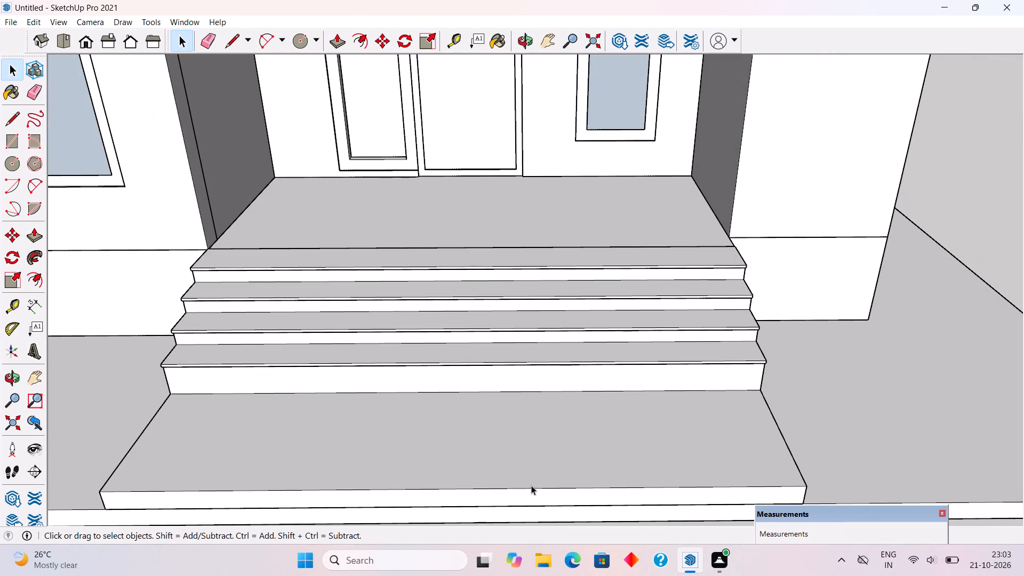
key("r")
left_click(411, 393)
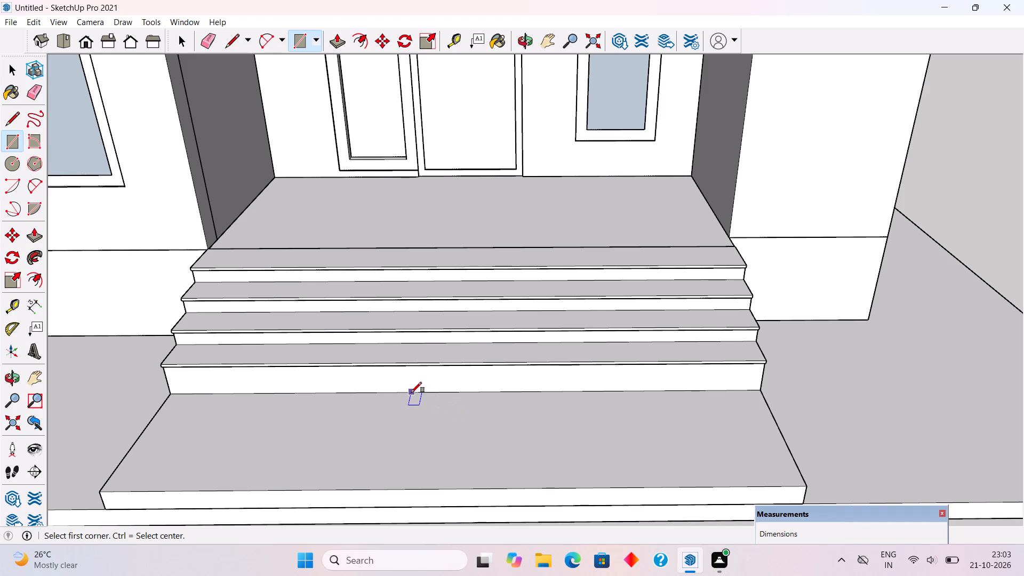
left_click(780, 433)
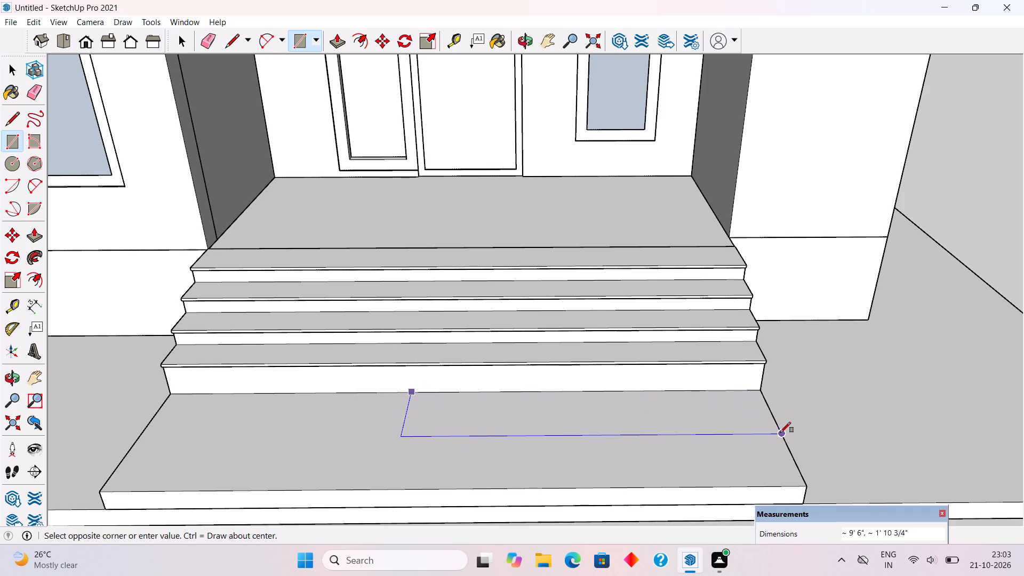
Push/Pull the rectangle up 3", then pull its top up another 1" as a new face to form a tread slab.
key("p")
left_click(750, 419)
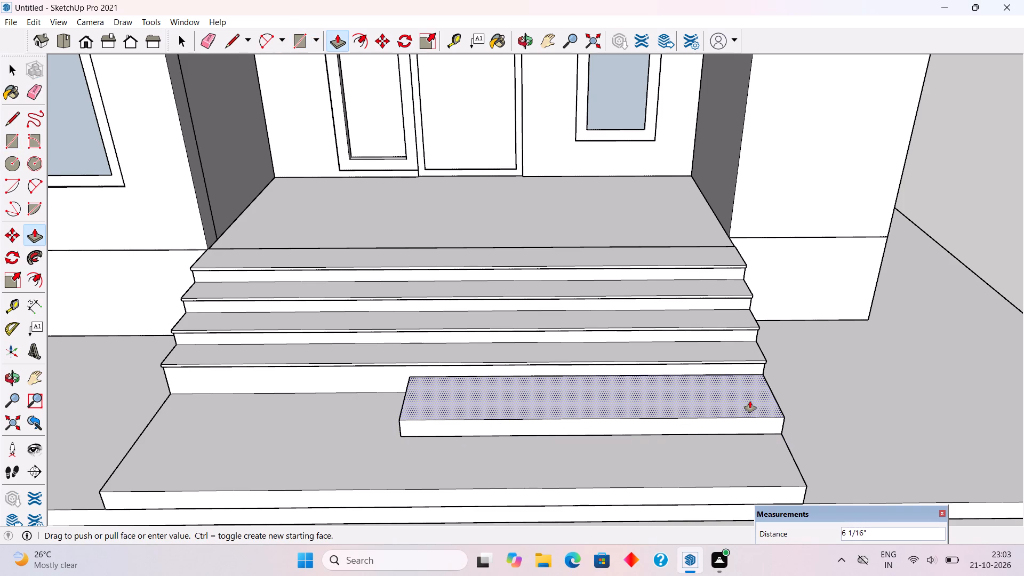
type("3\"")
key("Return")
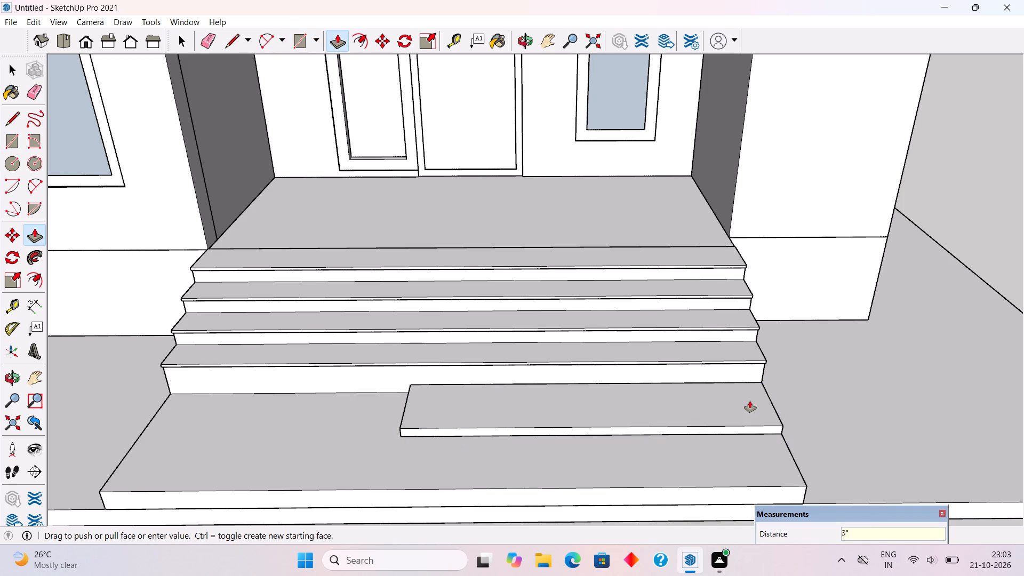
left_click(750, 401)
left_click(750, 401)
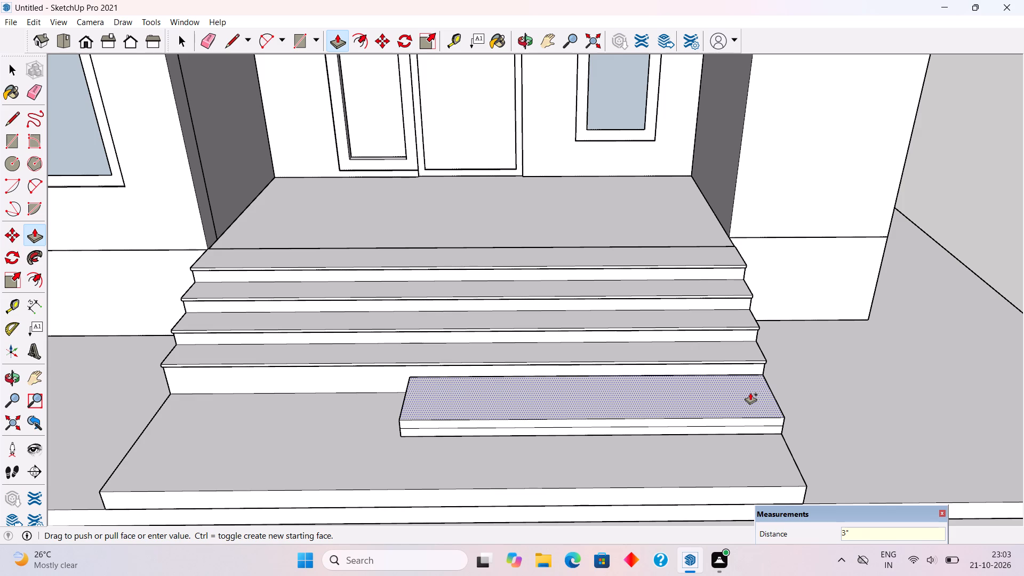
type("1\"")
key("Return")
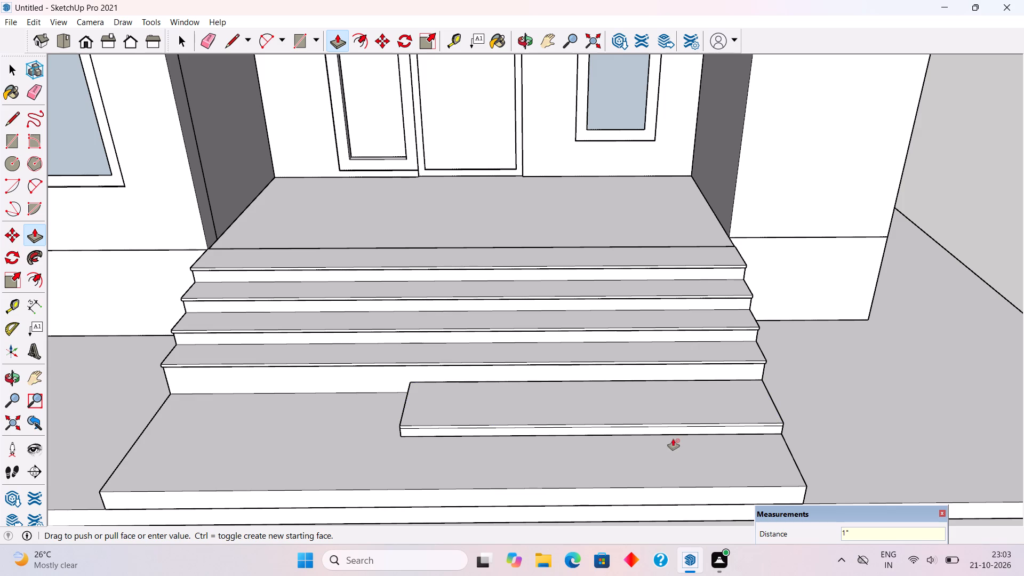
key("space")
Select the whole new step block with all its faces and edges and make it a group.
scroll(455, 446, "up", 1)
middle_click_drag(455, 443, 457, 421)
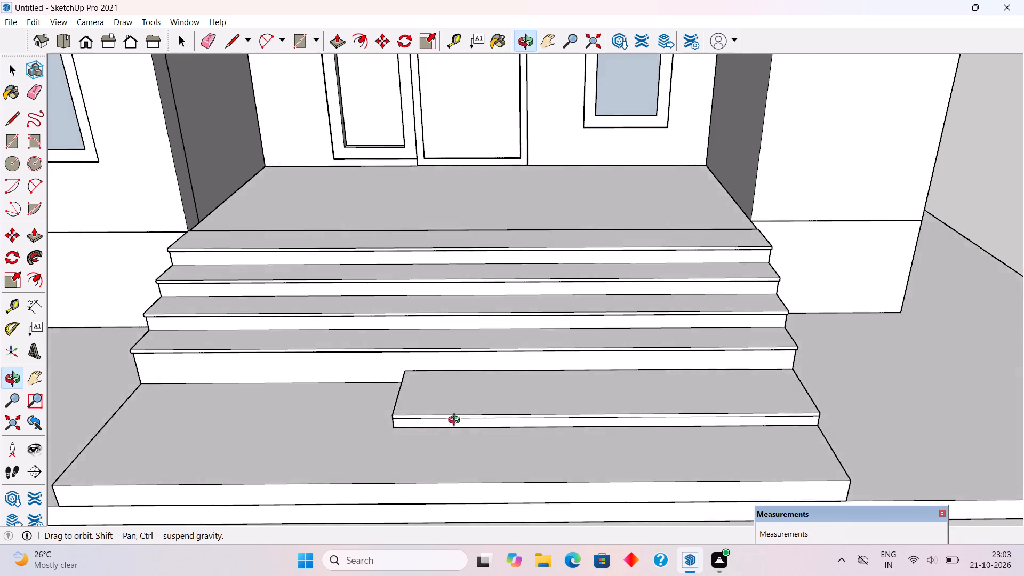
middle_click_drag(457, 421, 493, 388)
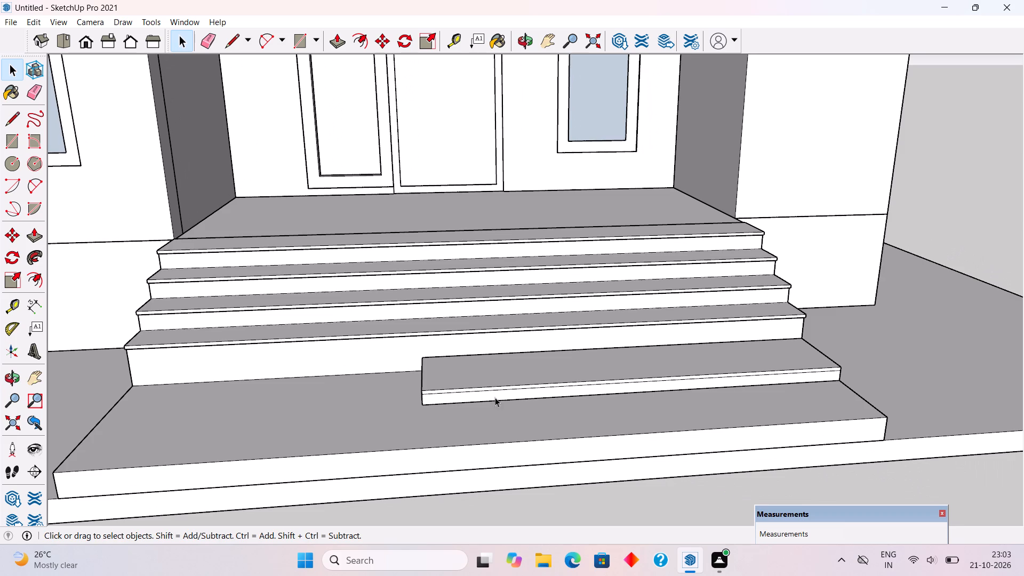
scroll(516, 394, "up", 3)
left_click(524, 387)
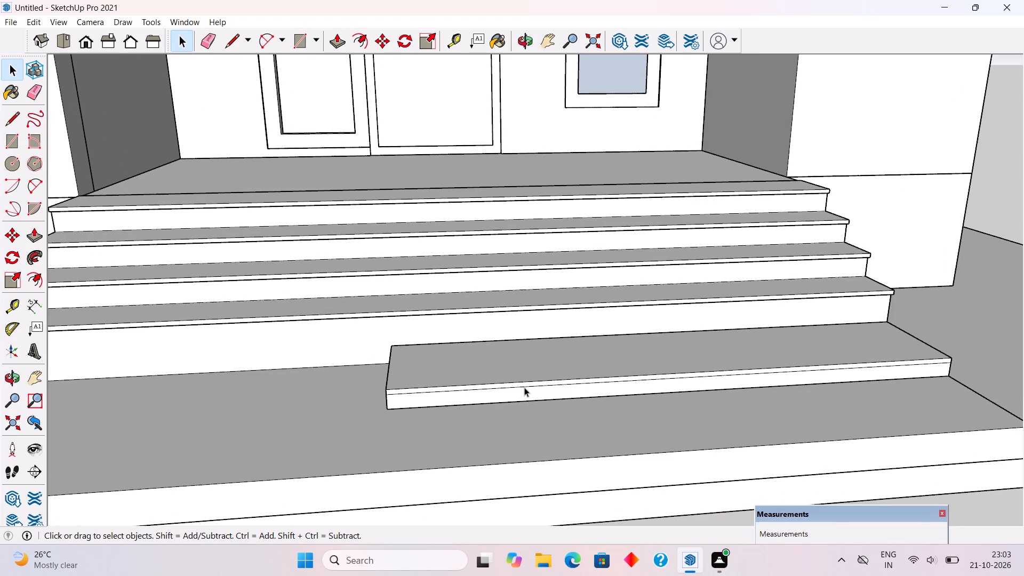
triple_click(524, 387)
right_click(524, 387)
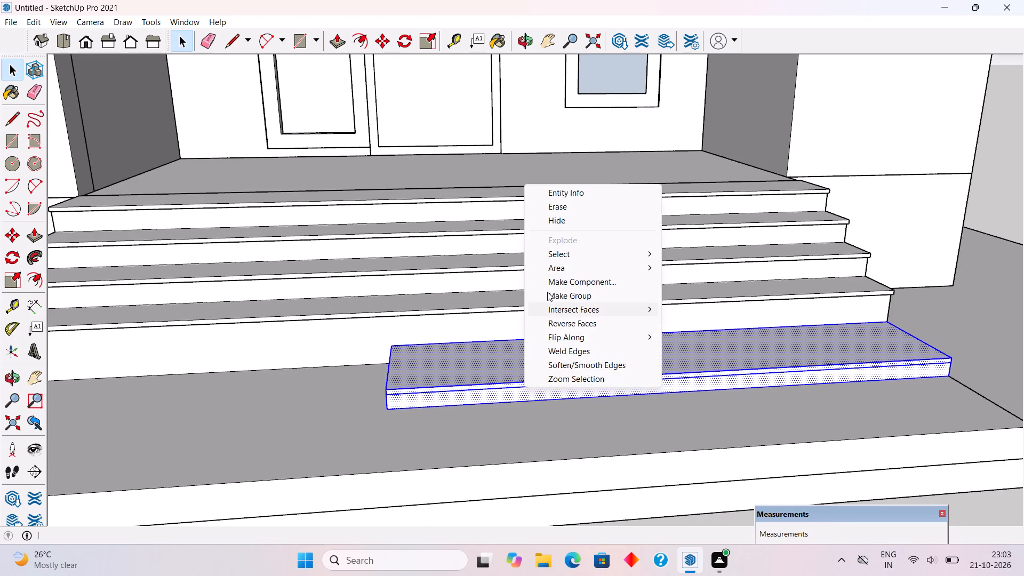
left_click(549, 291)
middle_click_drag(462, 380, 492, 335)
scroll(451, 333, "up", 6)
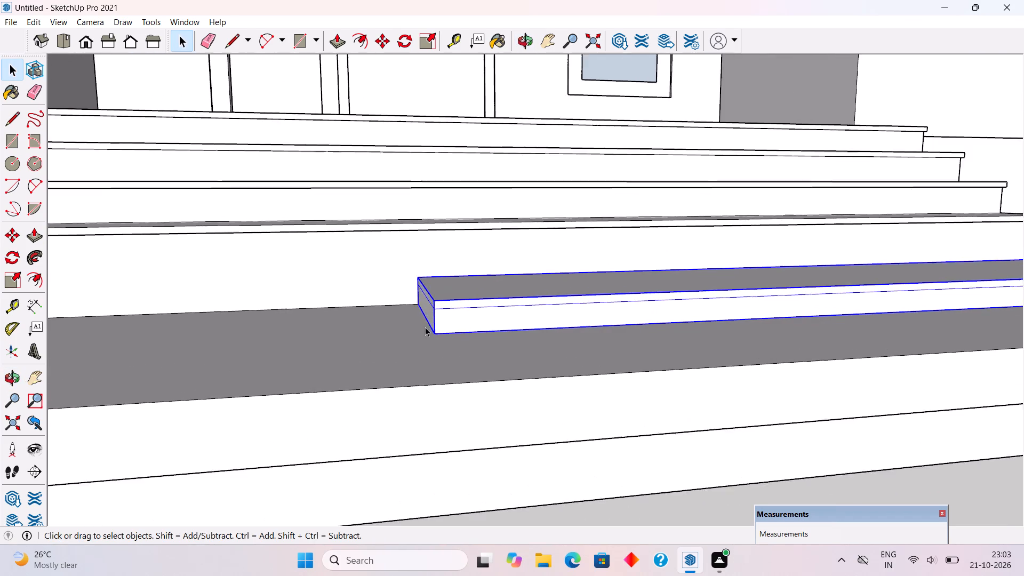
Move the grouped step block on the bottom platform straight up by 3".
middle_click_drag(393, 314, 537, 323)
scroll(486, 299, "up", 3)
key("m")
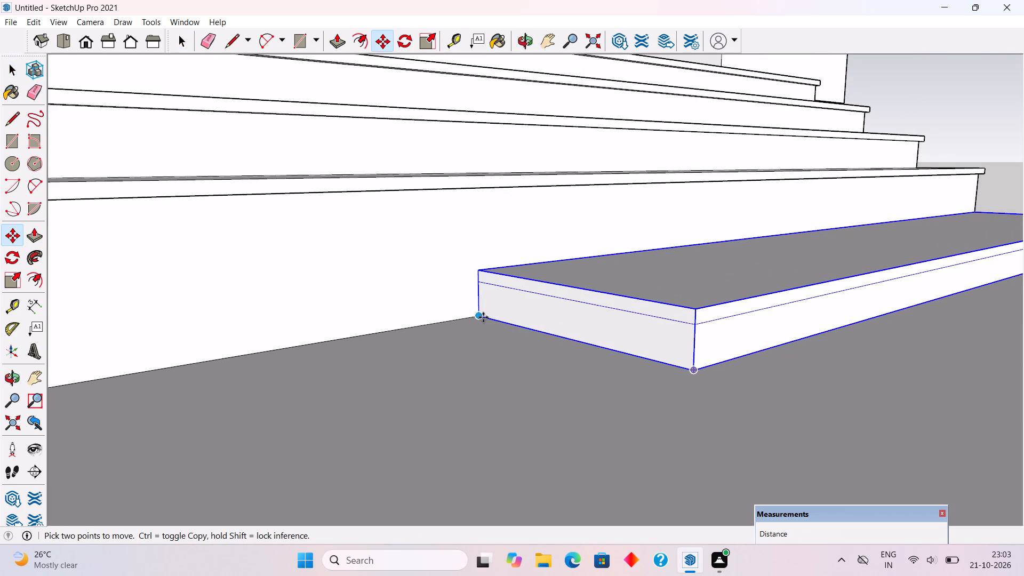
left_click(482, 318)
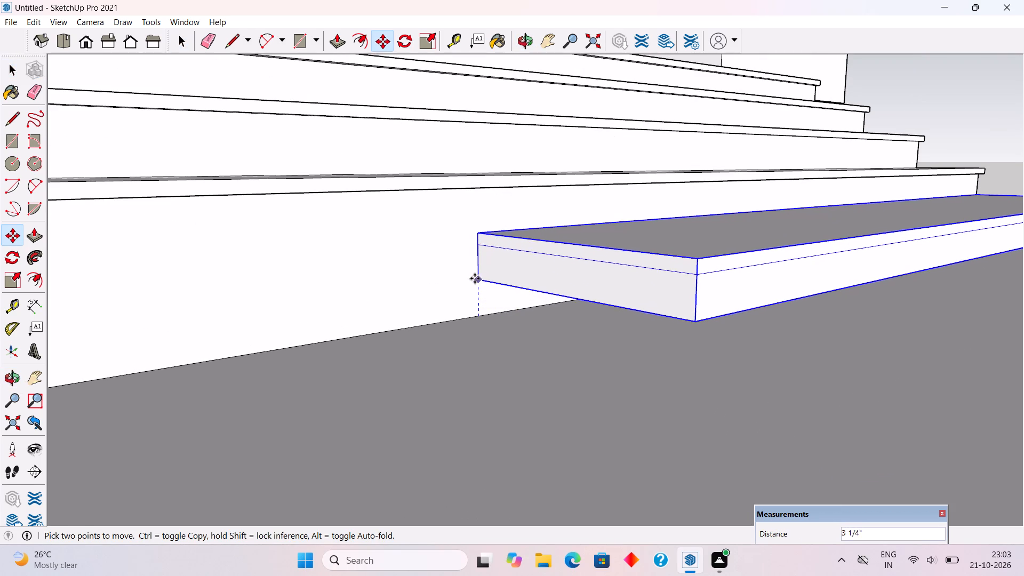
type("3\"")
key("Return")
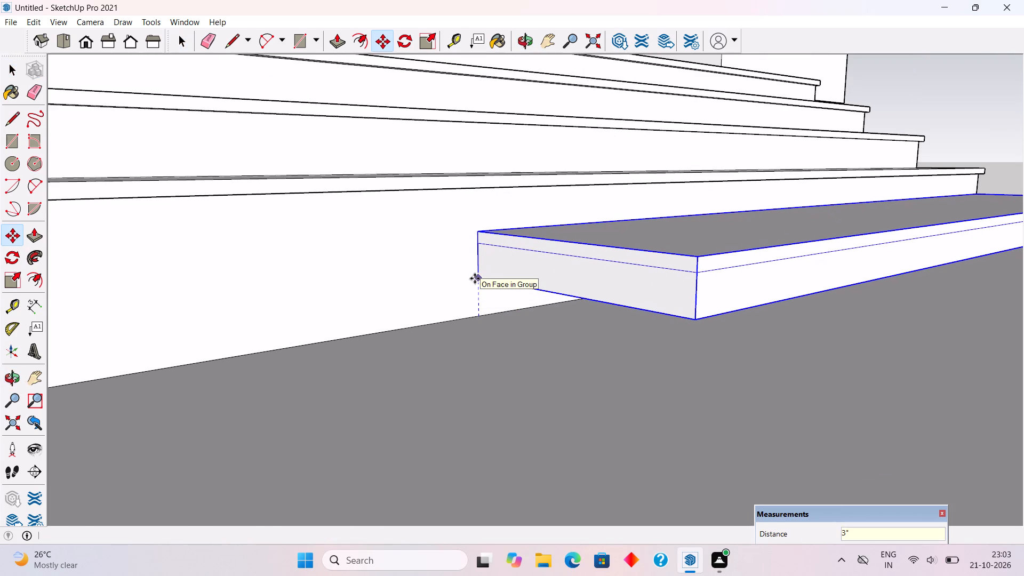
Inside the raised block's group, Push/Pull its bottom face down to the platform surface, then leave the group.
key("space")
middle_click_drag(673, 317, 666, 254)
triple_click(670, 278)
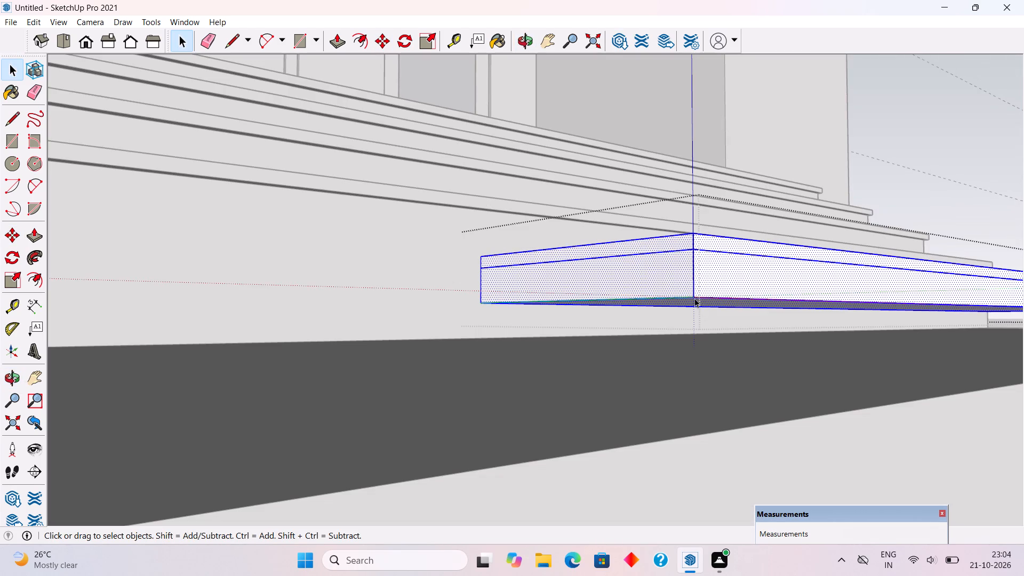
key("p")
left_click(715, 304)
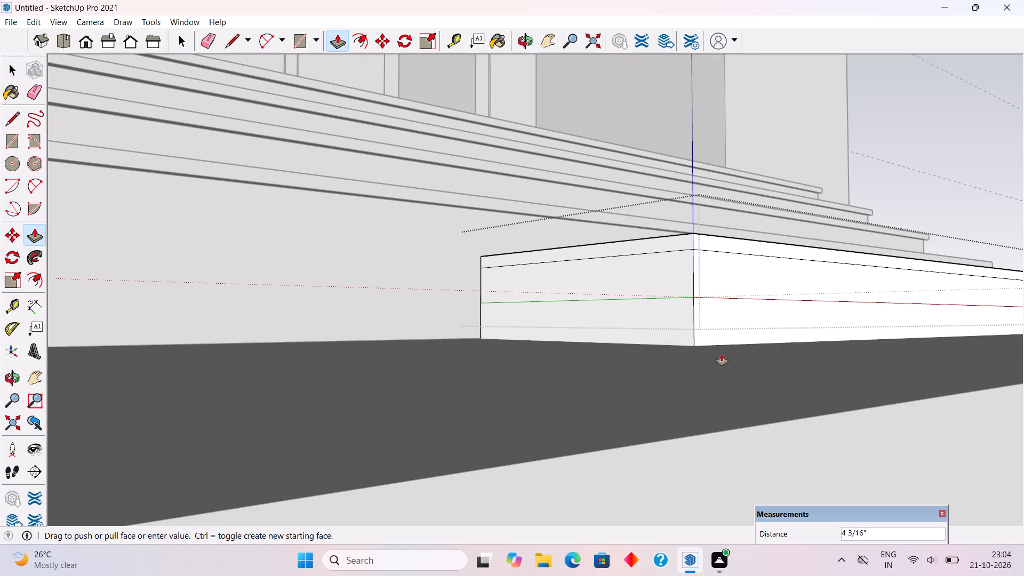
left_click(723, 365)
key("space")
scroll(723, 365, "down", 17)
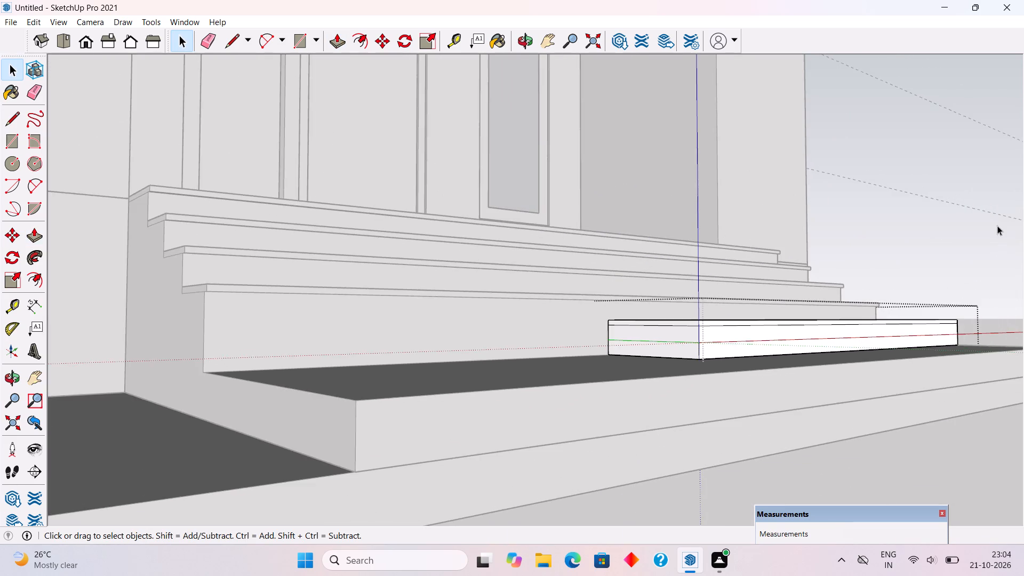
left_click(997, 226)
Draw a rectangle about 8' by 1' 1" on the platform, from the grouped block's front bottom edge to the platform's side edge.
middle_click_drag(871, 329, 665, 407)
scroll(662, 403, "down", 4)
scroll(647, 358, "down", 4)
middle_click_drag(635, 369, 612, 436)
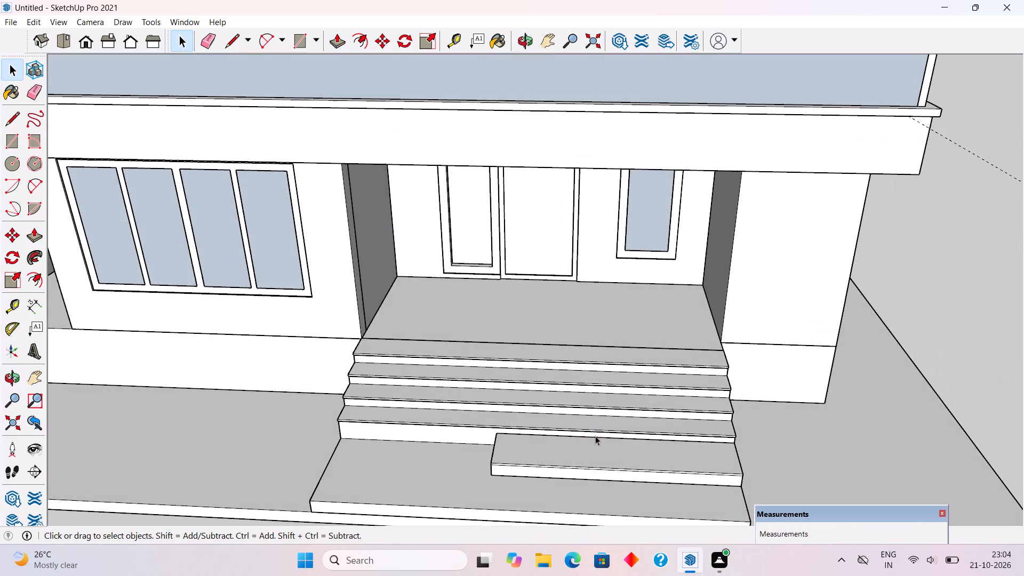
scroll(634, 323, "down", 5)
scroll(590, 454, "up", 6)
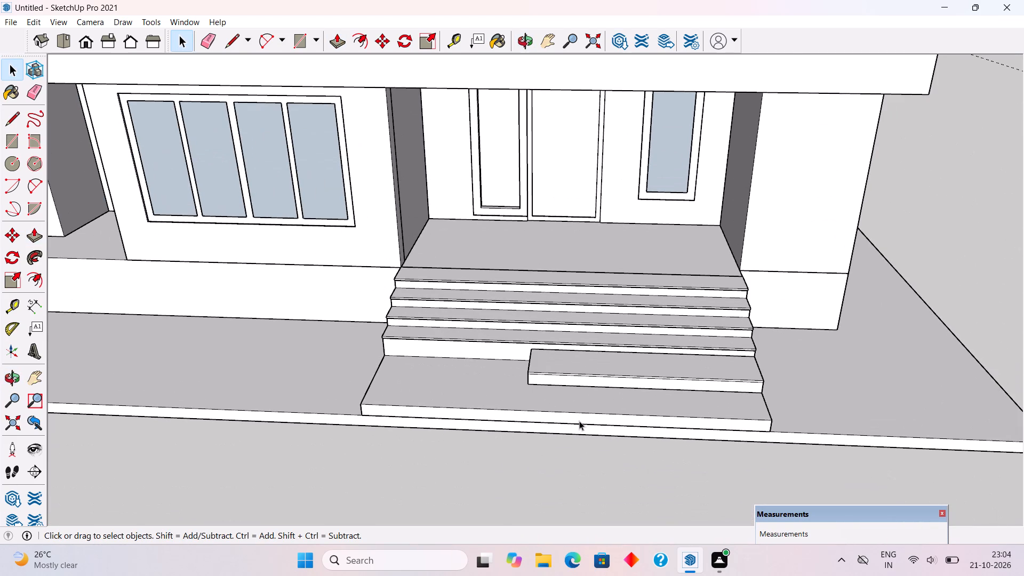
scroll(579, 421, "up", 1)
key("r")
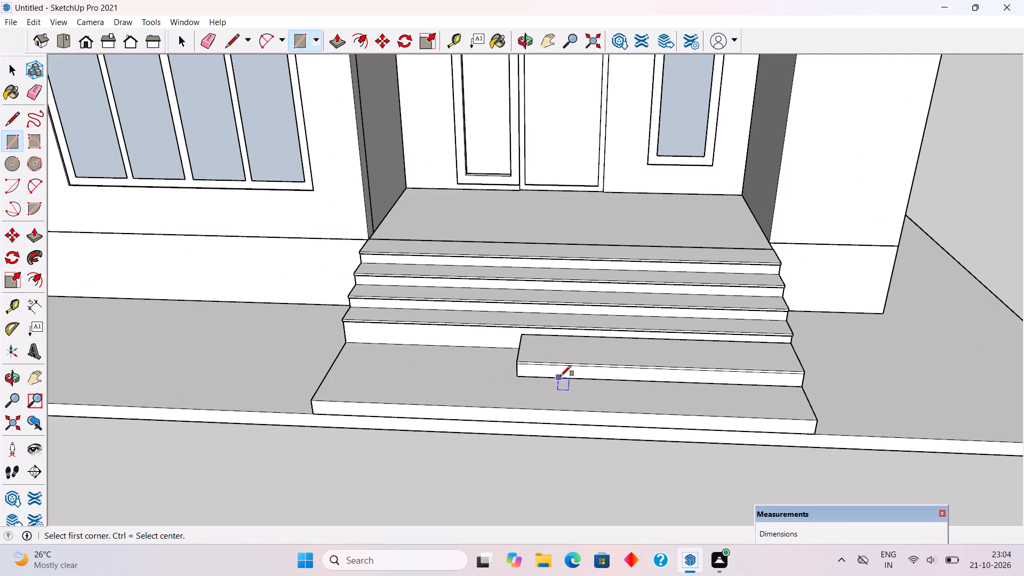
left_click(561, 376)
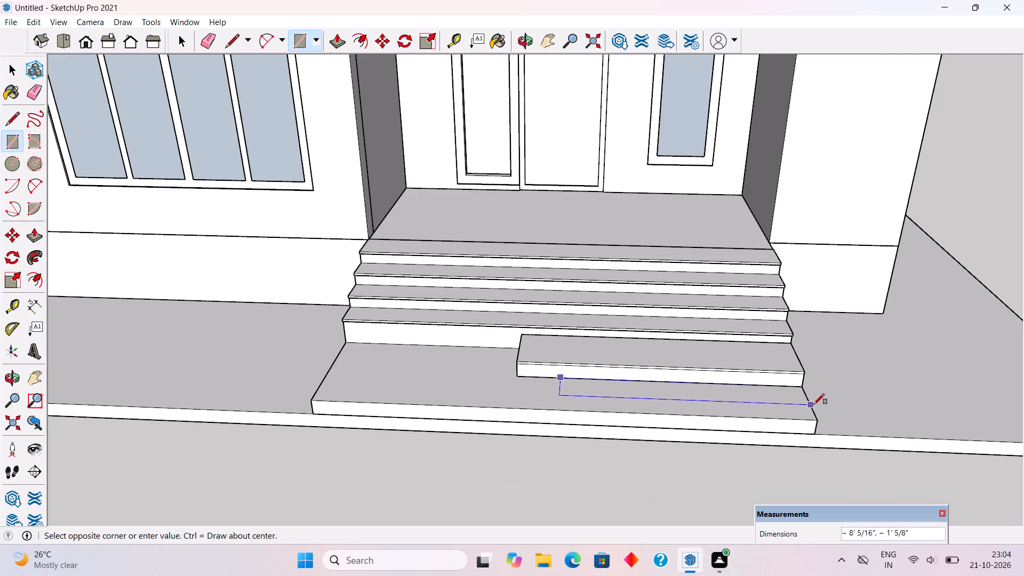
left_click(811, 405)
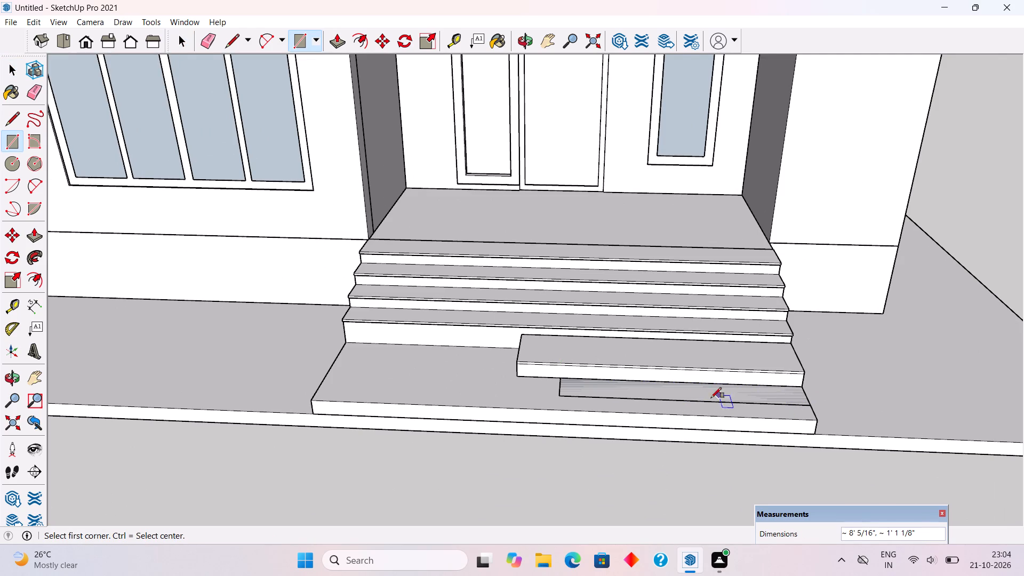
Push/Pull the new rectangle up 2", then pull its top up another 1" as a new face to form a tread slab.
scroll(618, 417, "up", 3)
key("p")
left_click(629, 380)
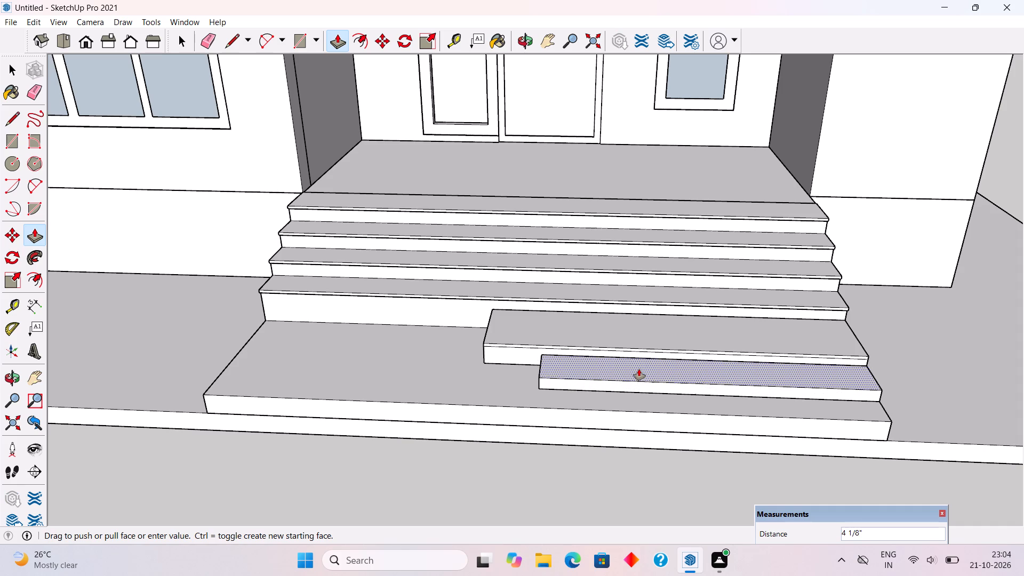
type("1\"")
key("BackSpace")
key("BackSpace")
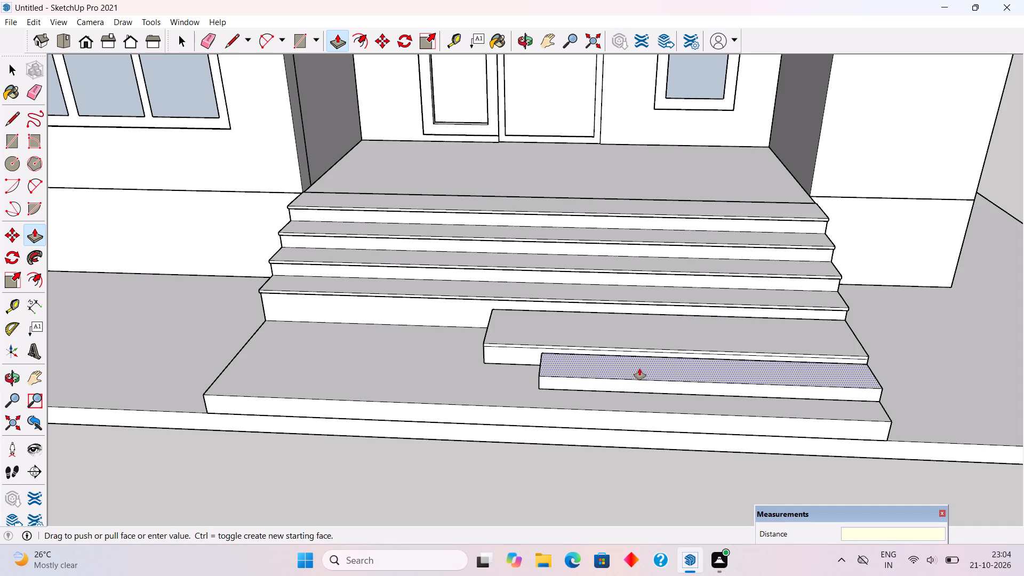
type("2\"")
key("Return")
left_click(642, 373)
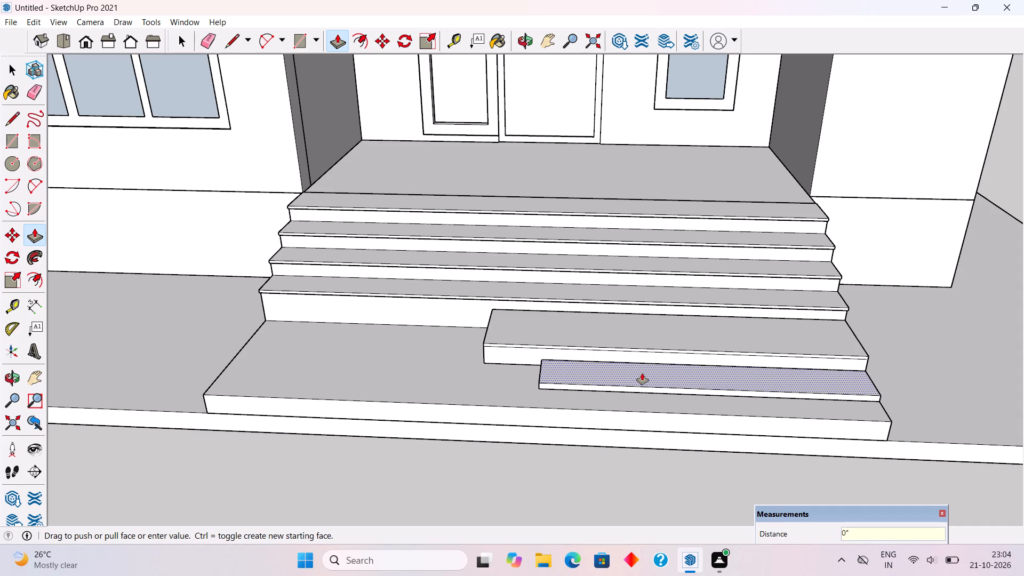
left_click(642, 373)
type("1\"")
key("Return")
key("space")
Inside the upper block's group, Push/Pull the tread slab's front face out 1" as an overhang, then leave the group.
scroll(639, 381, "up", 5)
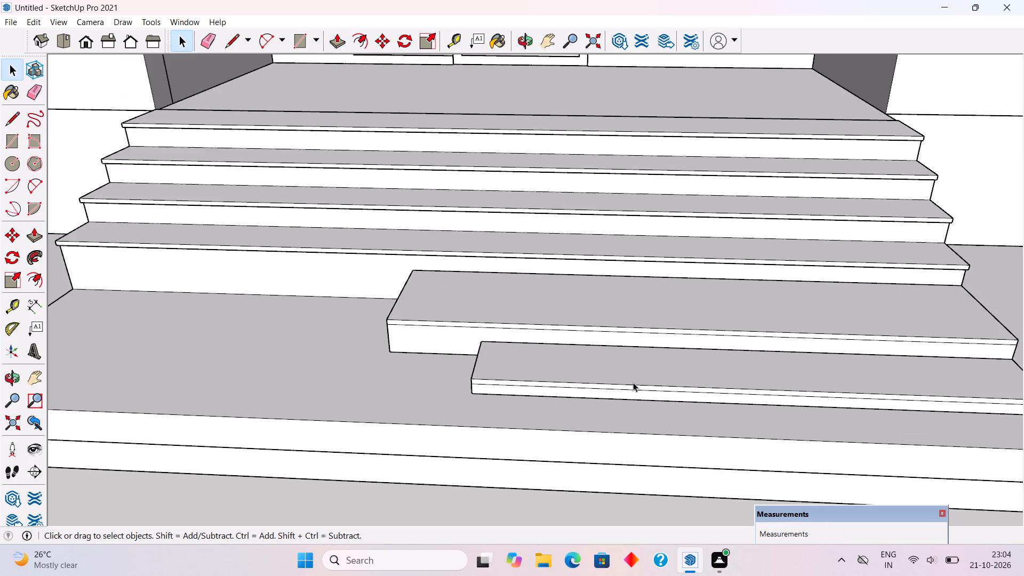
middle_click_drag(725, 357, 854, 332)
scroll(577, 333, "up", 4)
double_click(580, 286)
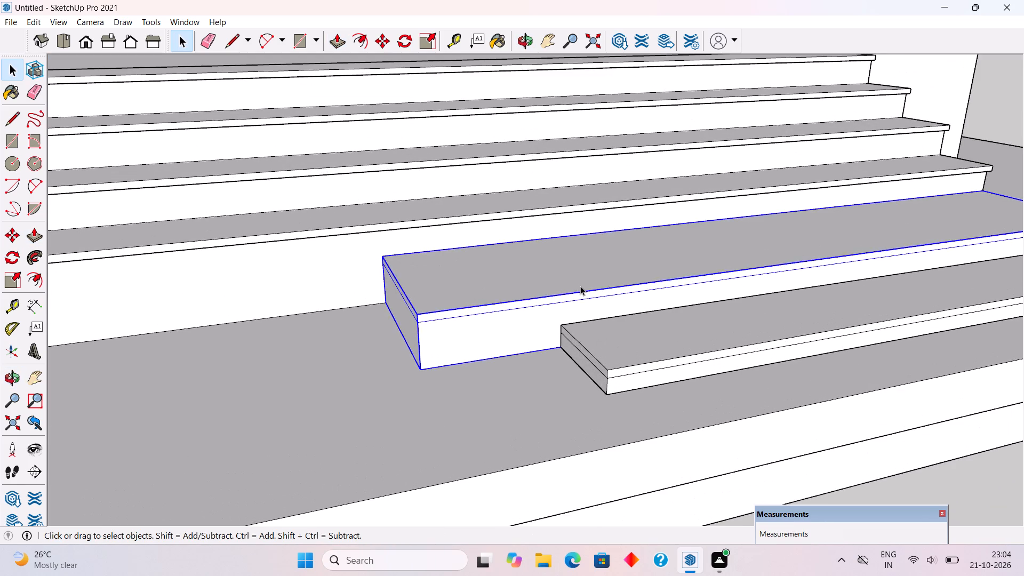
left_click(580, 286)
key("p")
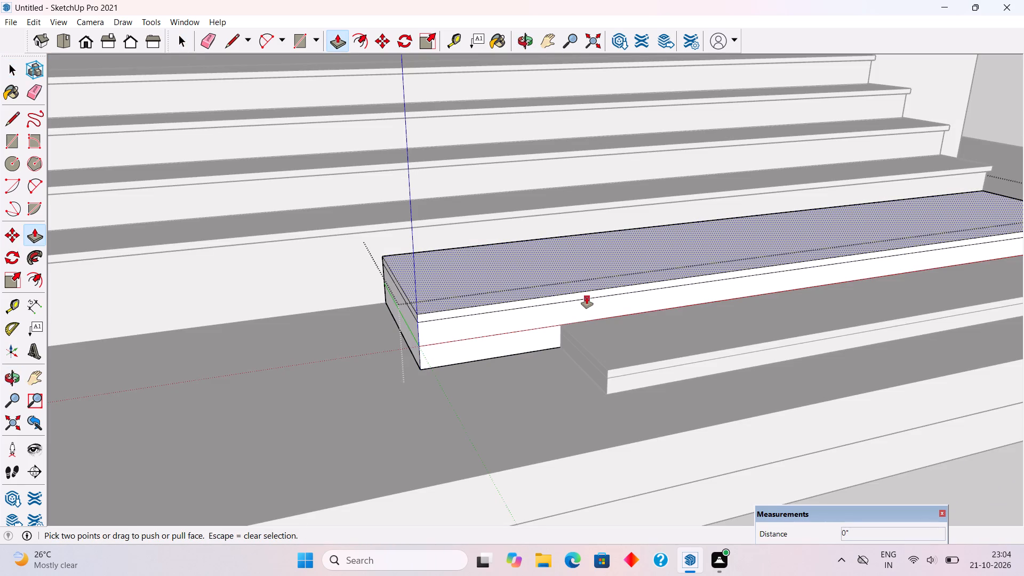
key("space")
left_click(588, 294)
key("p")
left_click(588, 294)
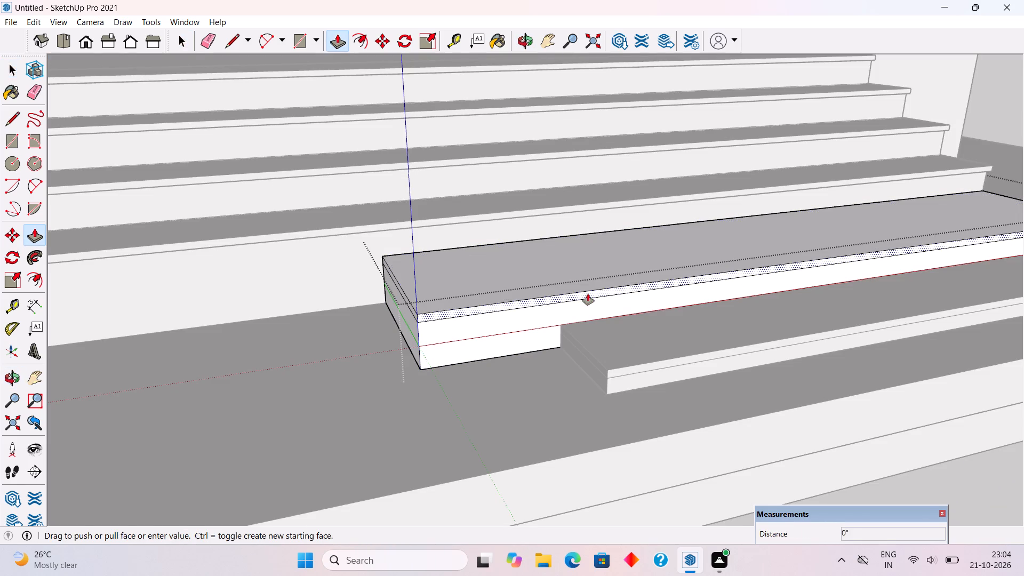
type("1\"")
key("Return")
key("space")
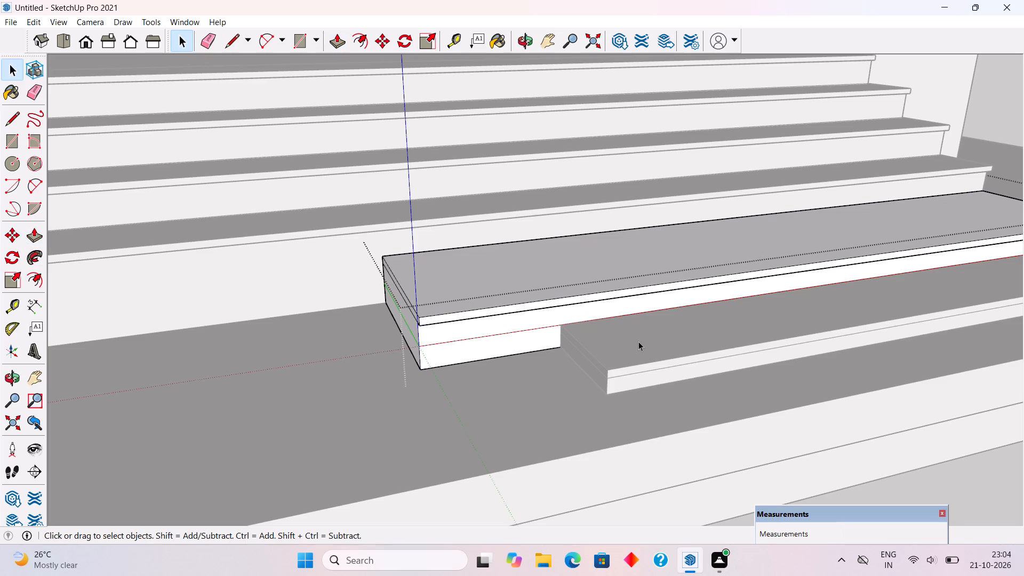
triple_click(639, 342)
Select the whole lower step block with all its faces and edges and make it a group.
left_click(677, 383)
triple_click(678, 369)
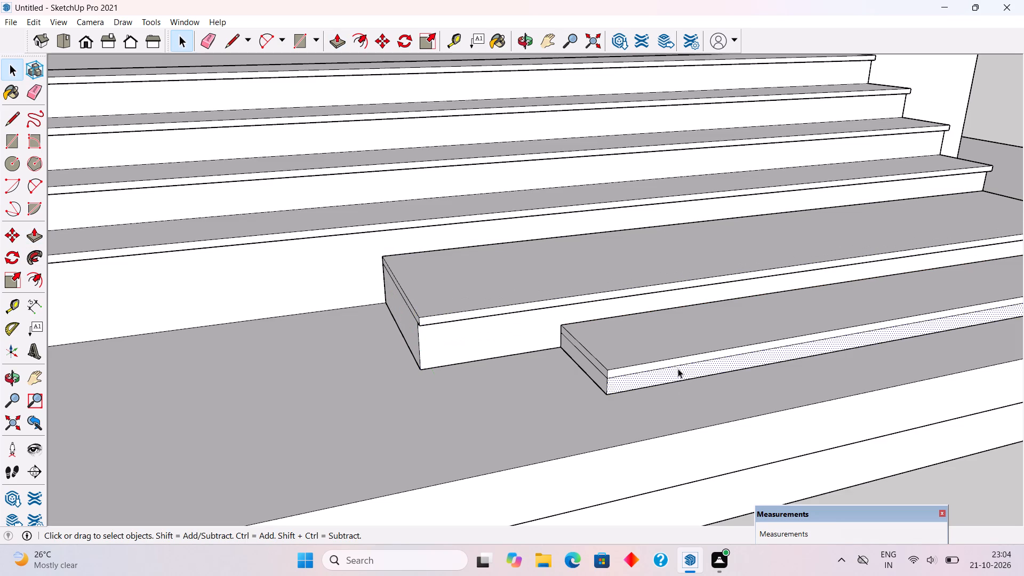
right_click(678, 369)
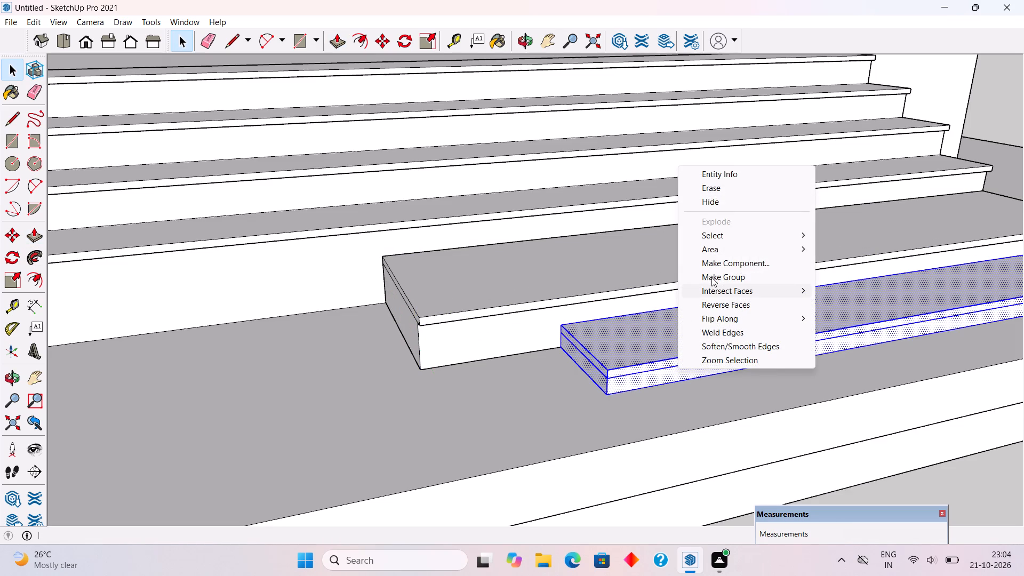
left_click(711, 277)
Inside the lower block's group, Push/Pull the tread slab's front face out 1" as an overhang, then leave the group.
triple_click(698, 322)
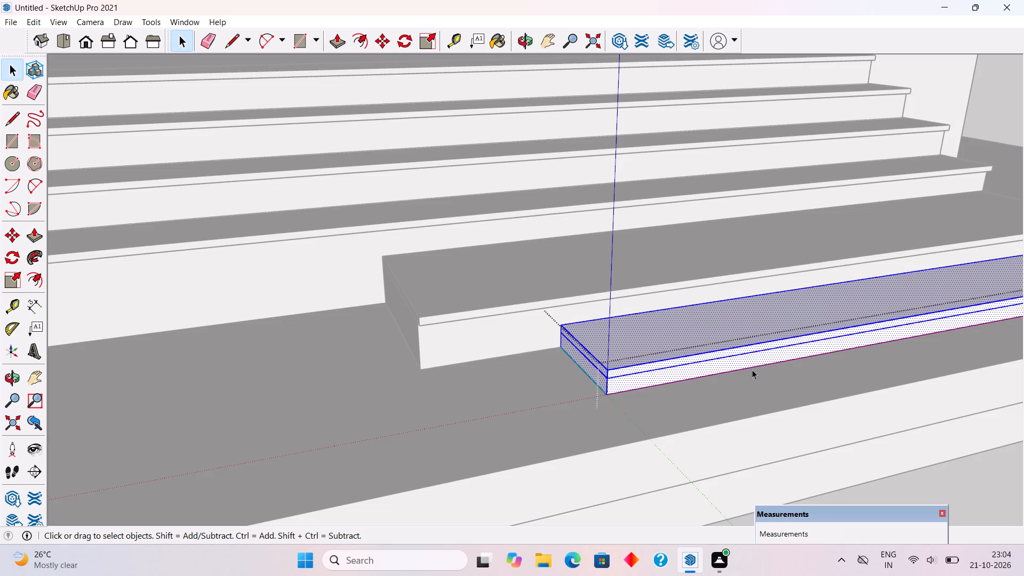
key("p")
left_click(754, 348)
type("1\"")
key("Return")
key("space")
scroll(759, 355, "down", 10)
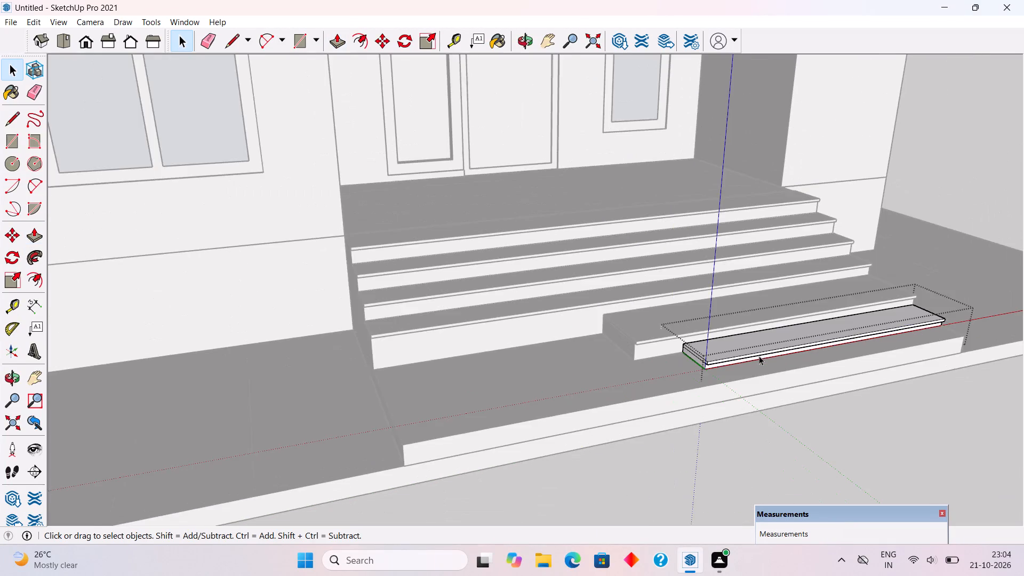
scroll(759, 356, "down", 9)
left_click(930, 199)
Inside the main steps group, draw a vertical line about 1' 6" long on the side face, from the lowest tread's back corner to the base.
middle_click_drag(658, 372, 592, 366)
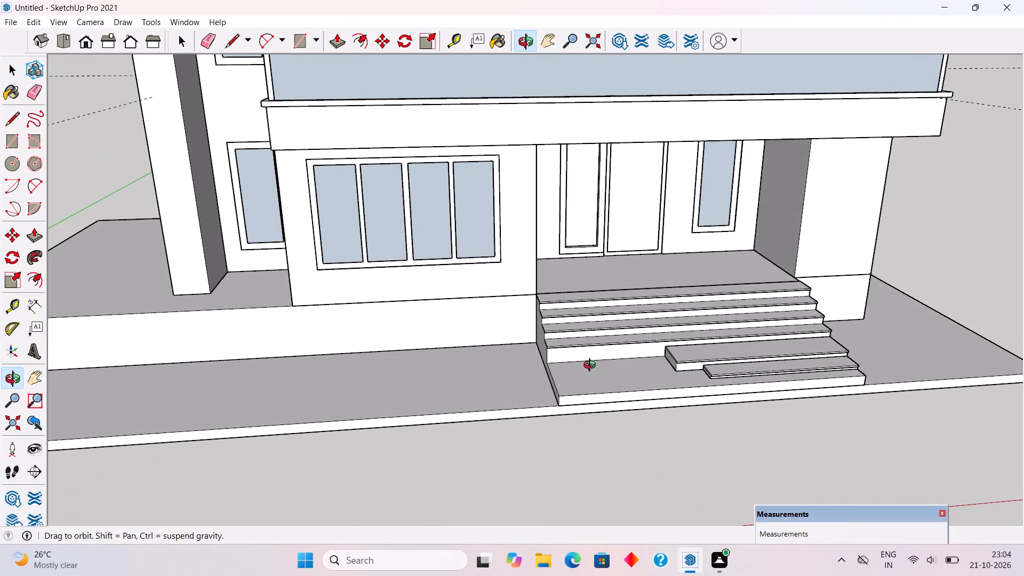
middle_click_drag(592, 366, 596, 397)
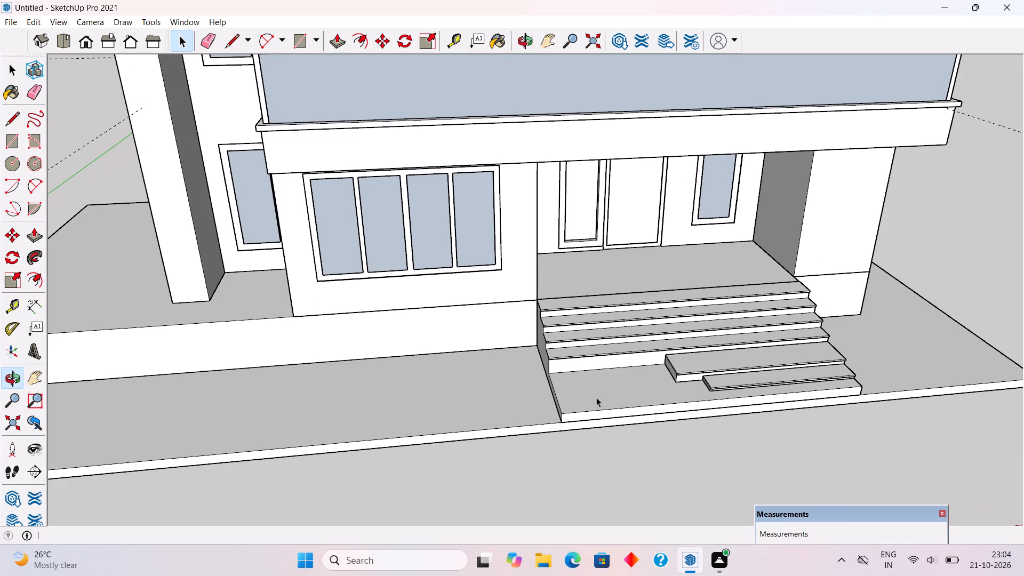
middle_click_drag(615, 385, 690, 371)
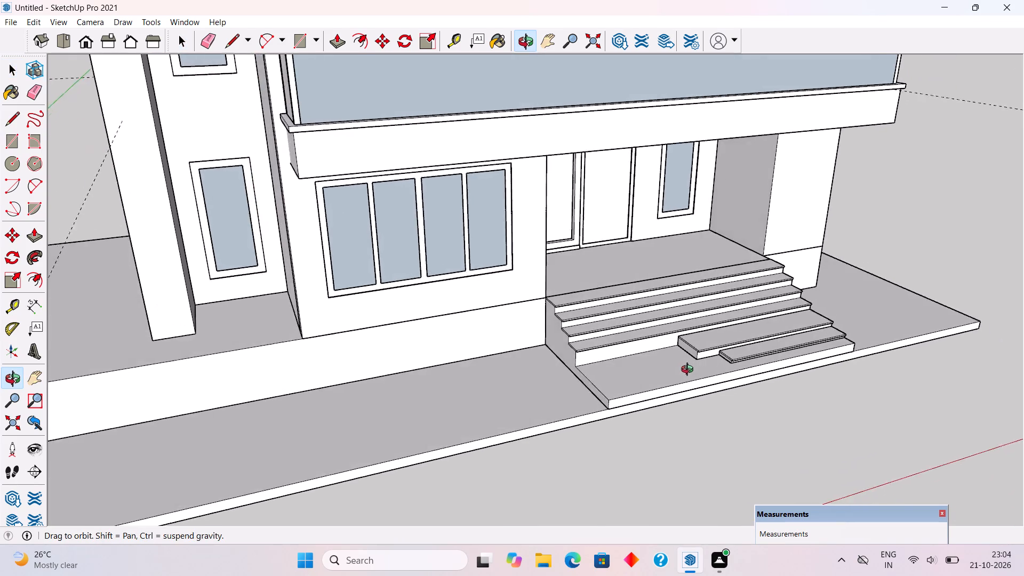
middle_click_drag(690, 371, 793, 322)
middle_click_drag(699, 349, 623, 341)
scroll(618, 344, "down", 3)
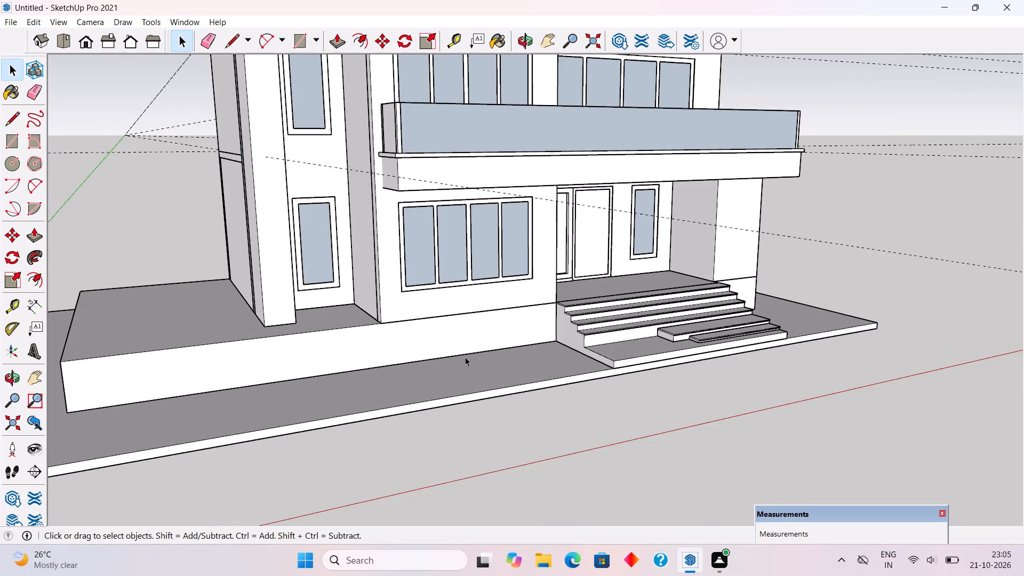
middle_click_drag(485, 366, 596, 368)
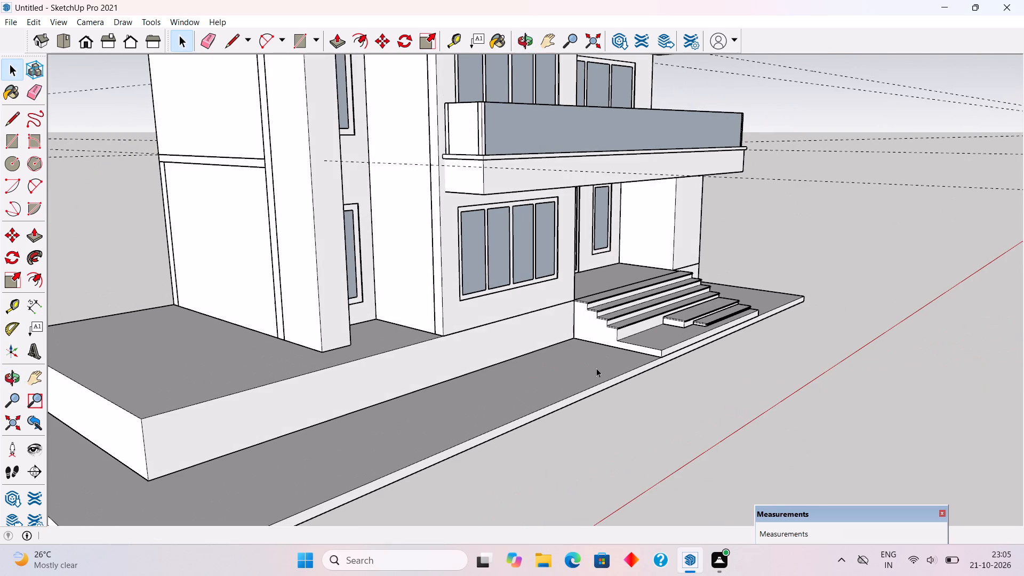
scroll(613, 333, "up", 5)
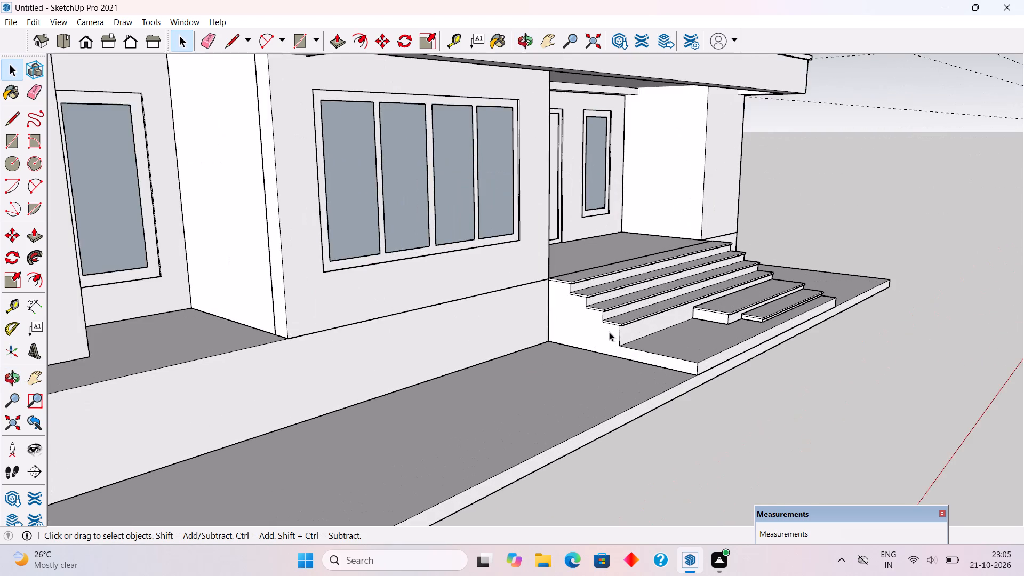
middle_click_drag(607, 323, 640, 308)
scroll(627, 318, "up", 4)
triple_click(630, 315)
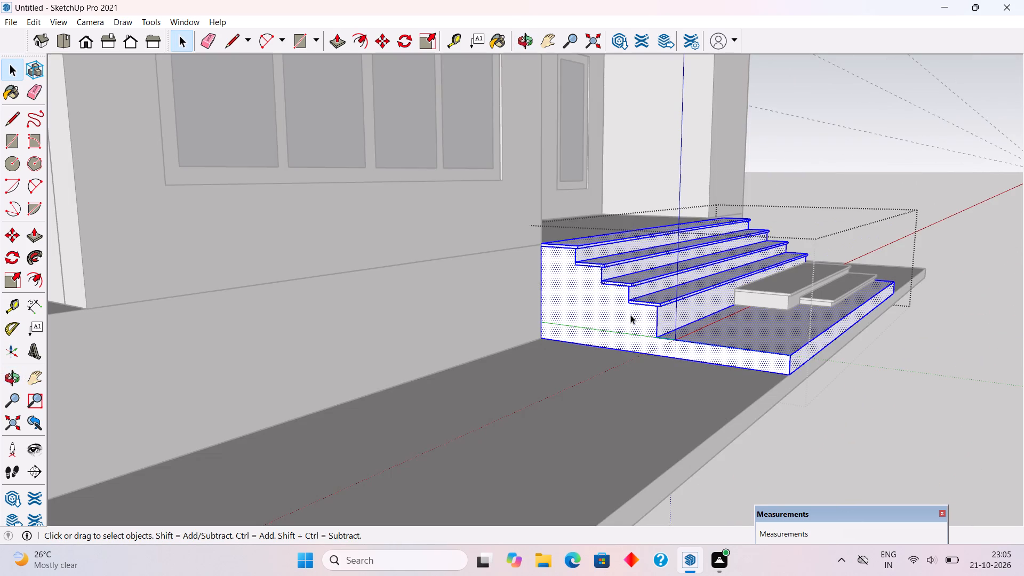
key("l")
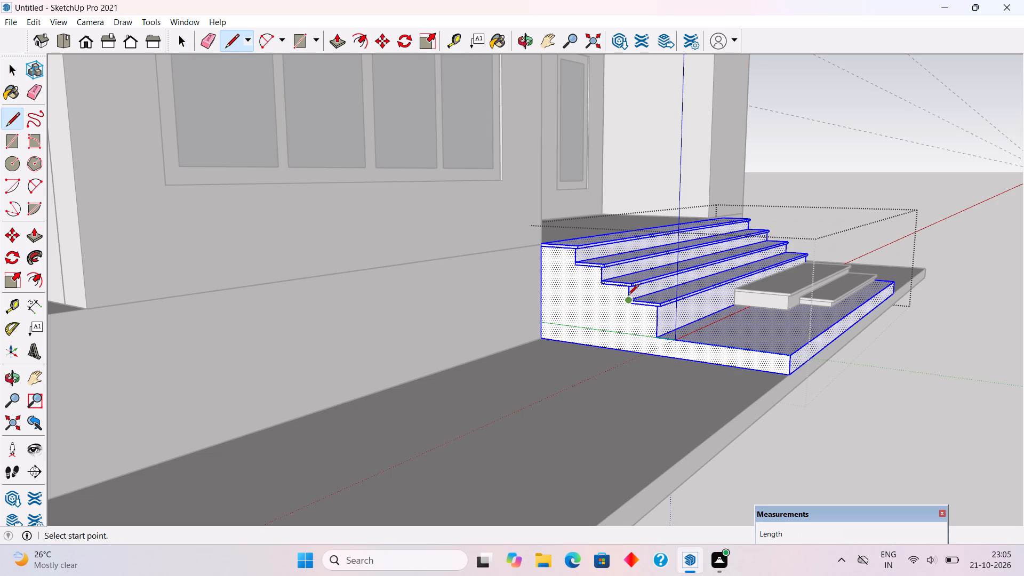
left_click(631, 301)
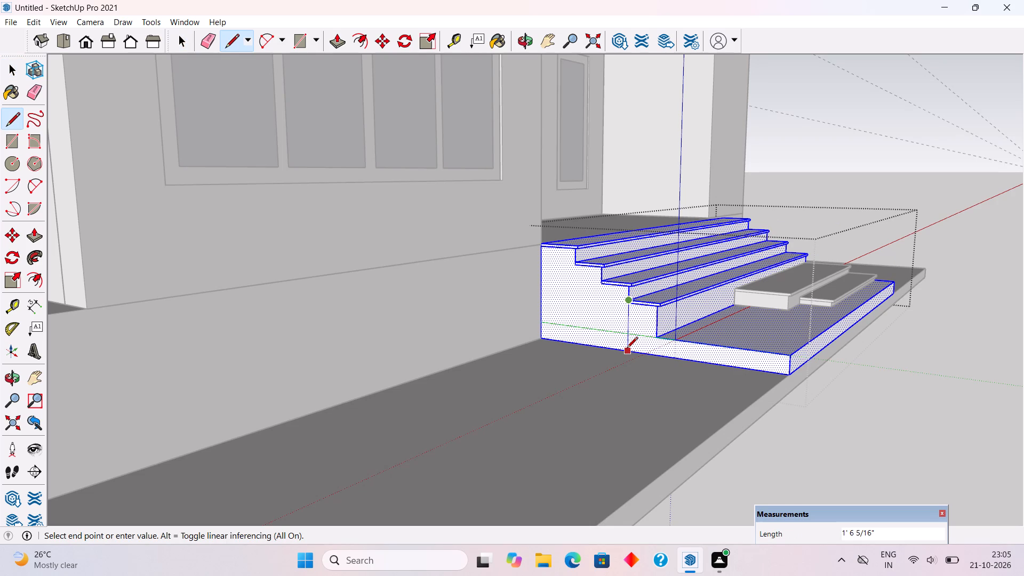
left_click(627, 349)
Push/Pull the front part of the steps' side face, including the platform end, outward by 3'.
key("p")
left_click(637, 344)
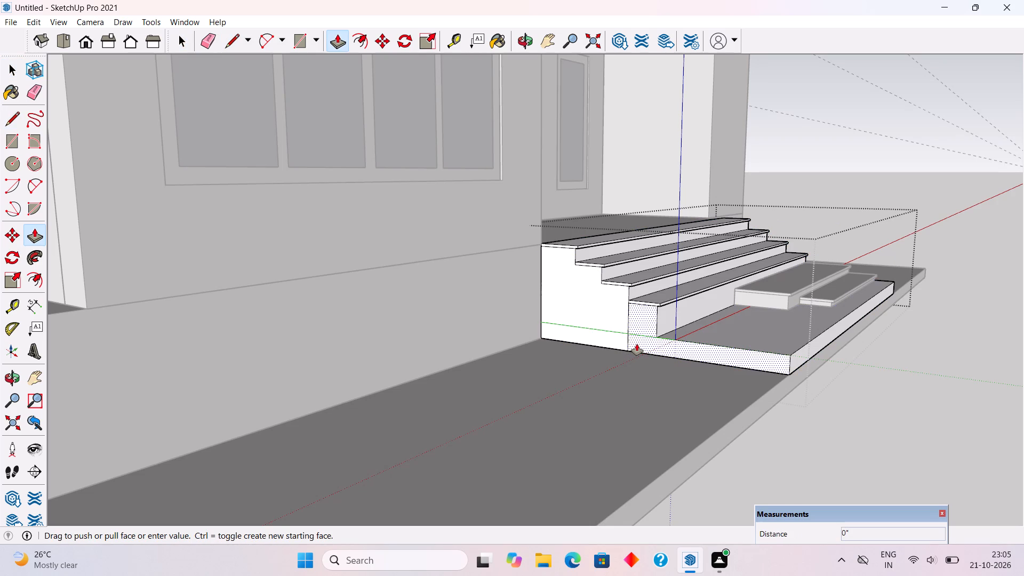
type("3'")
key("Return")
key("space")
Push/Pull the lowest tread slab's end face out 3' to cover the widened lower step, and leave the steps group.
scroll(633, 301, "up", 4)
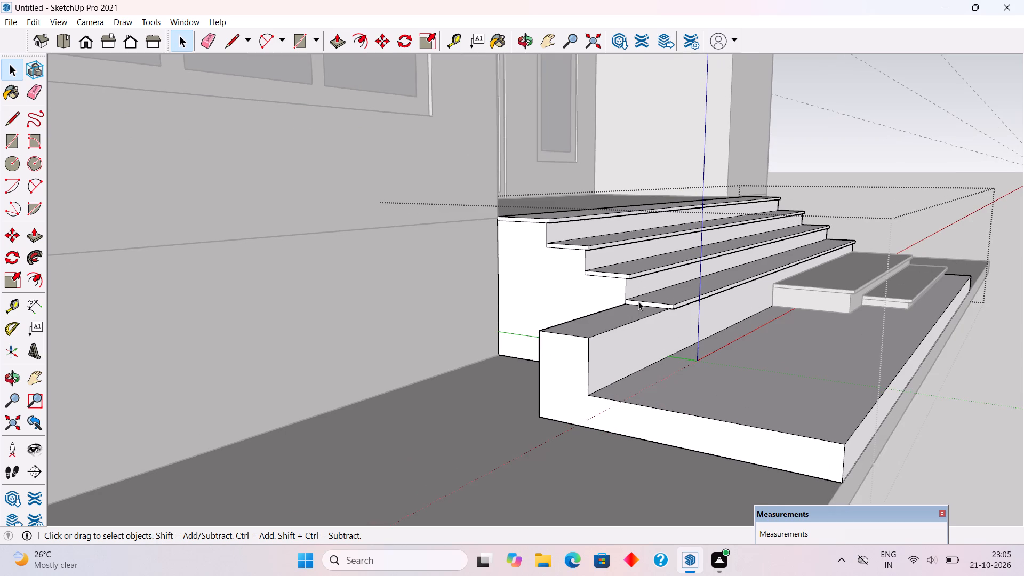
key("p")
left_click(650, 304)
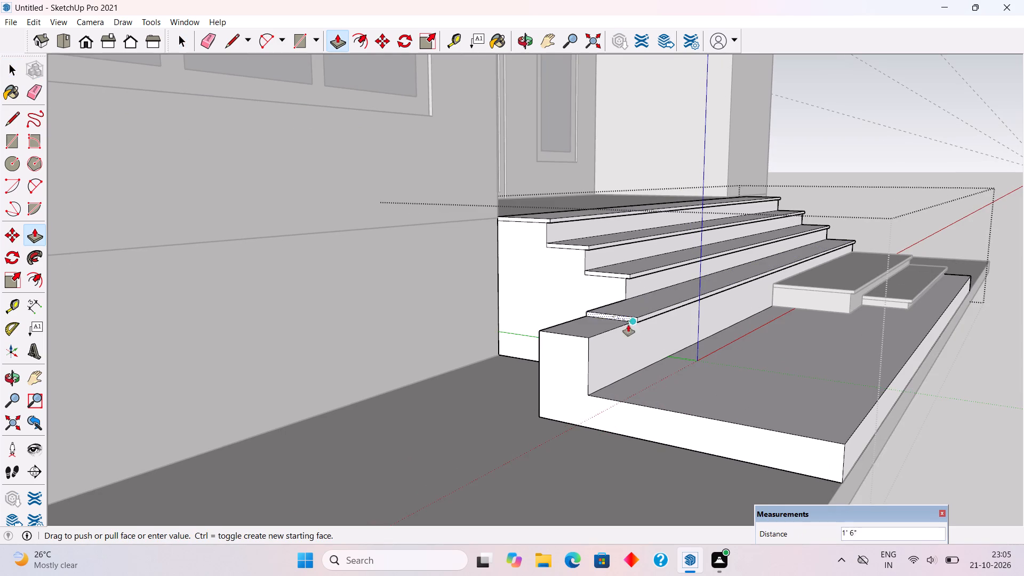
left_click(590, 356)
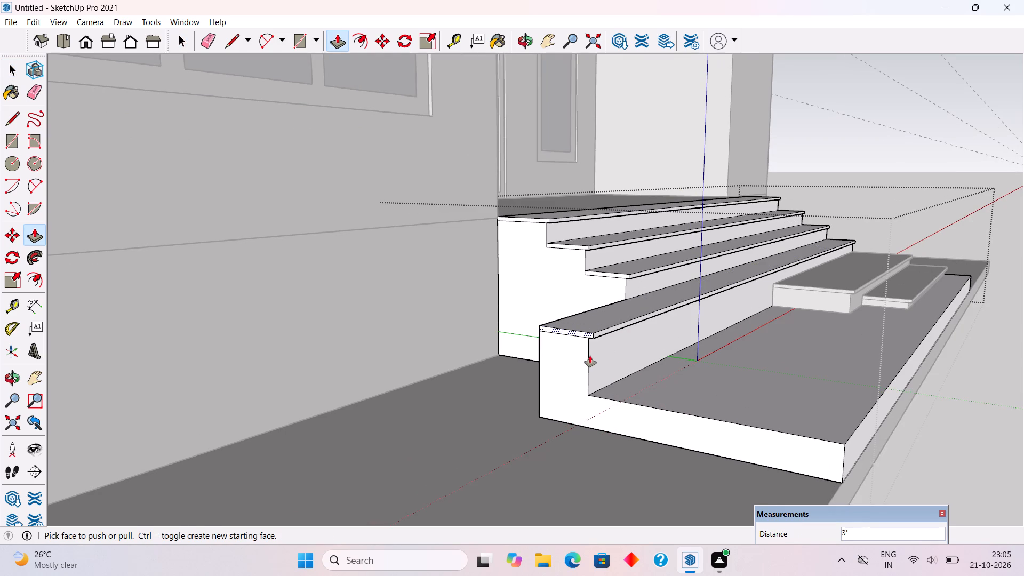
key("space")
scroll(590, 356, "down", 11)
left_click(743, 437)
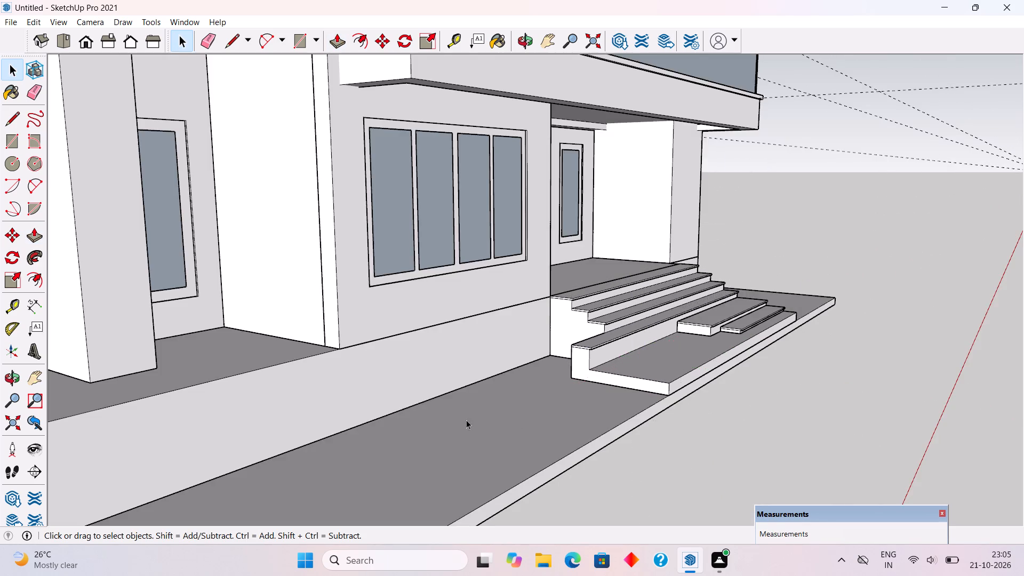
Inside the plinth group, Push/Pull its projecting end face inward by 11' 3", flush with the house's side wall.
middle_click_drag(457, 408, 555, 389)
scroll(555, 389, "down", 8)
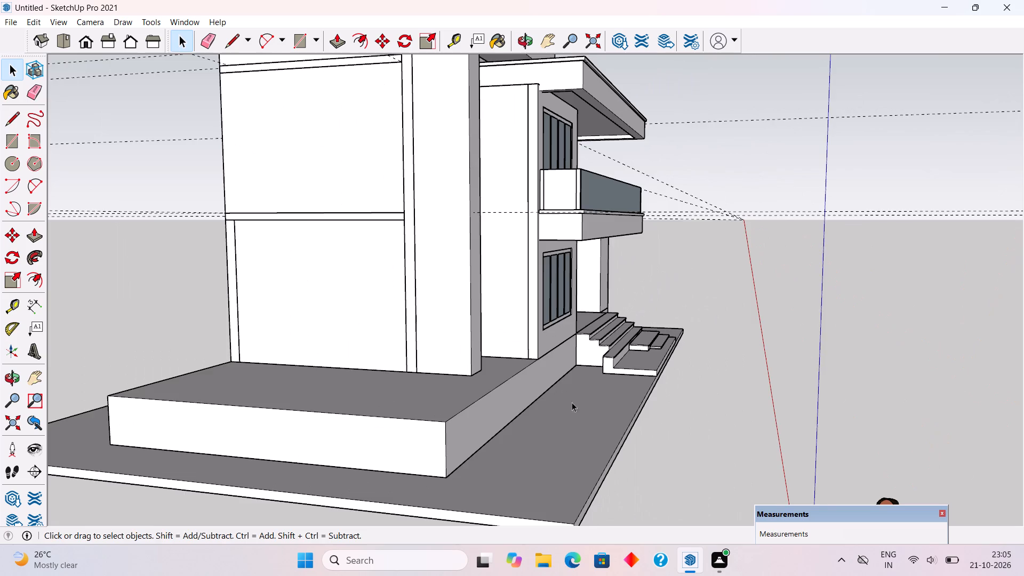
middle_click_drag(576, 418, 629, 450)
scroll(590, 358, "up", 8)
middle_click_drag(608, 375, 659, 365)
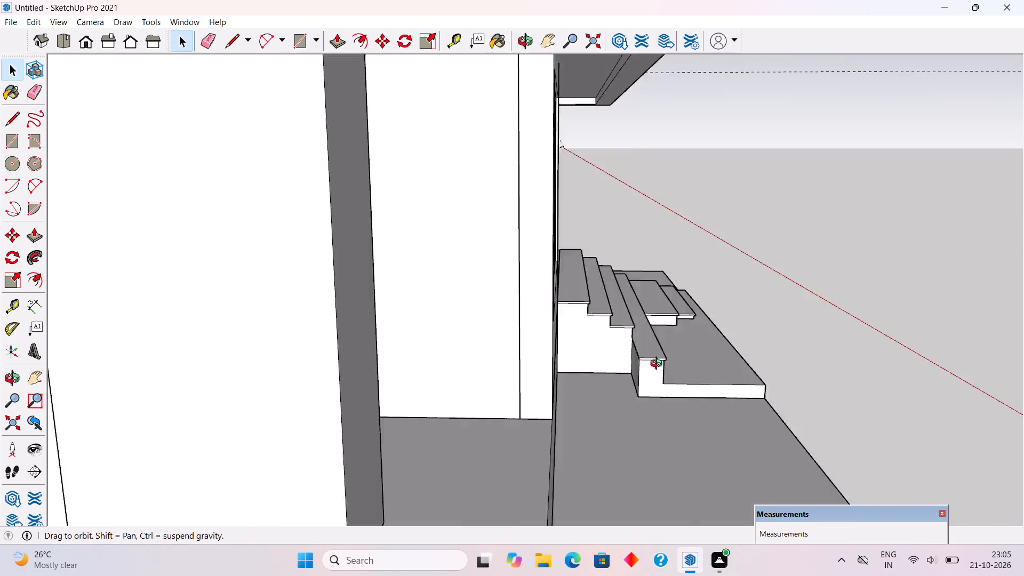
middle_click_drag(659, 365, 708, 355)
middle_click_drag(708, 355, 486, 351)
scroll(484, 350, "down", 12)
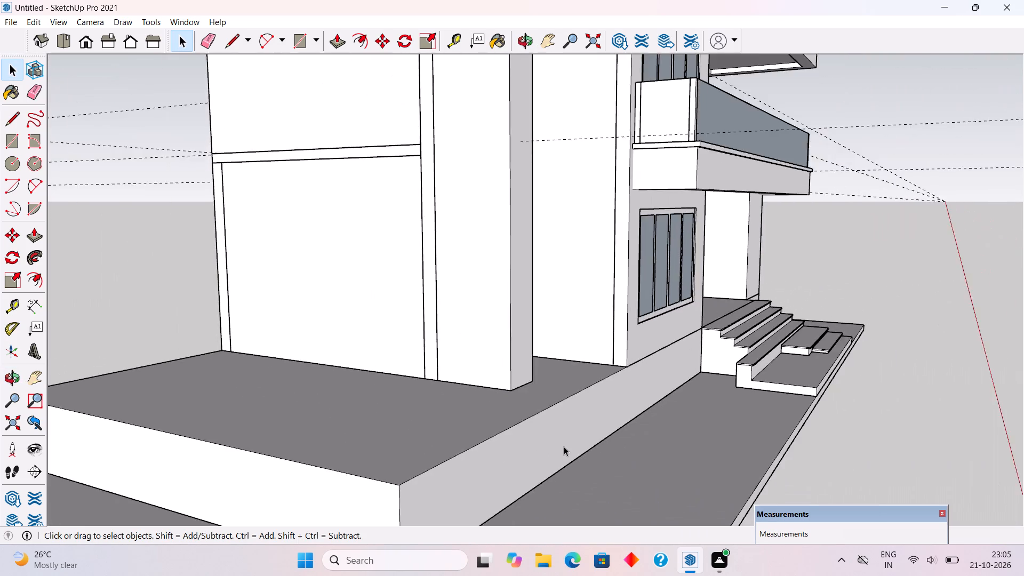
scroll(564, 446, "down", 7)
double_click(366, 468)
left_click(366, 468)
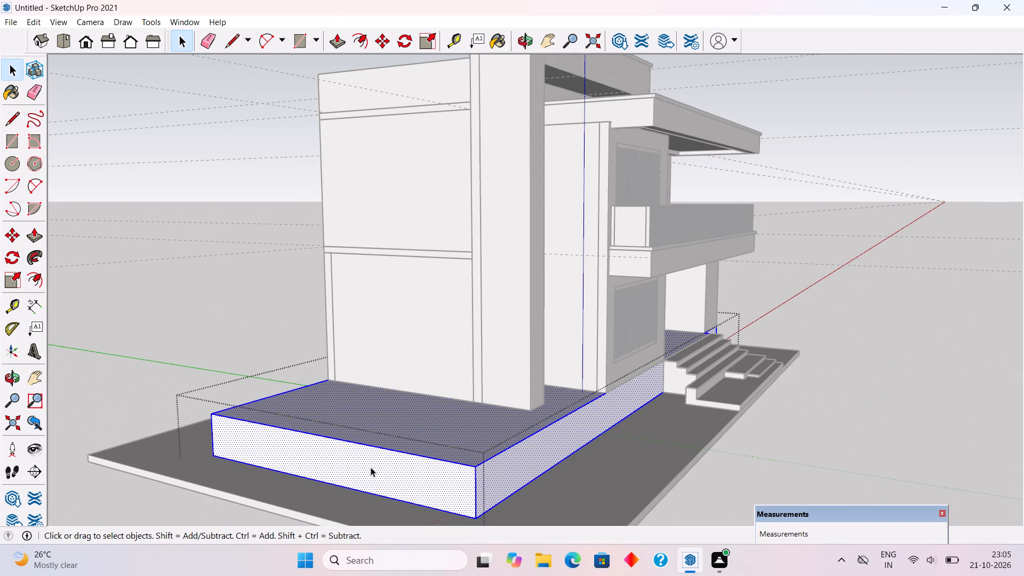
key("p")
left_click(383, 458)
left_click(449, 377)
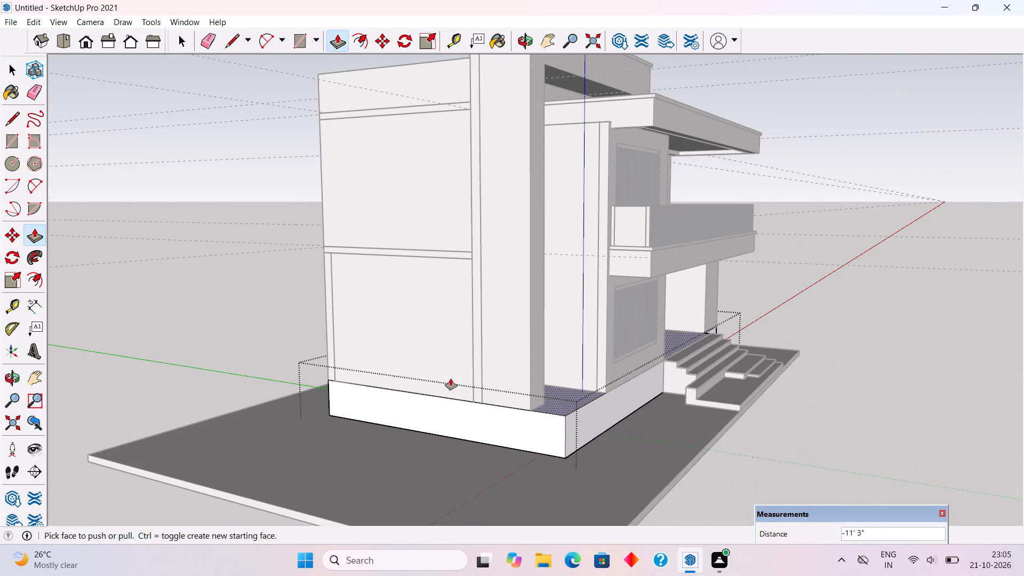
key("space")
Inside the base slab group, Push/Pull the end face inward by about 15' 4" to line up with the plinth's end.
scroll(451, 379, "down", 5)
triple_click(447, 468)
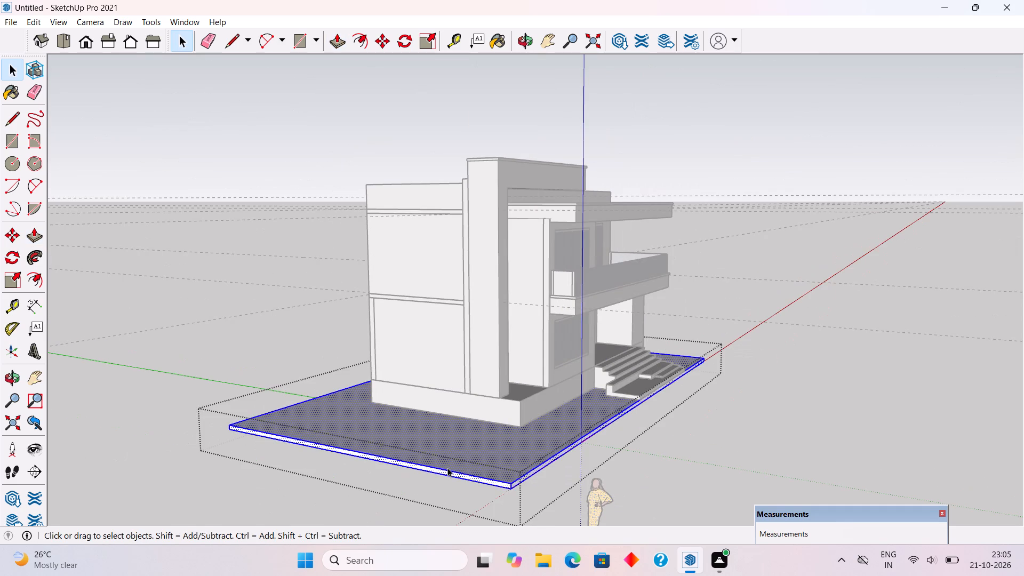
key("p")
left_click(451, 472)
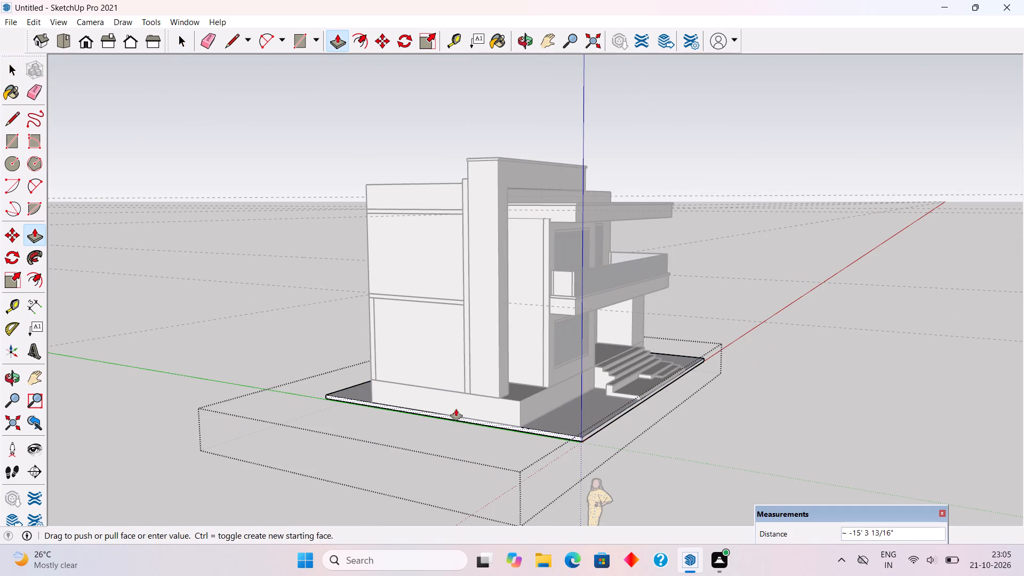
left_click(457, 401)
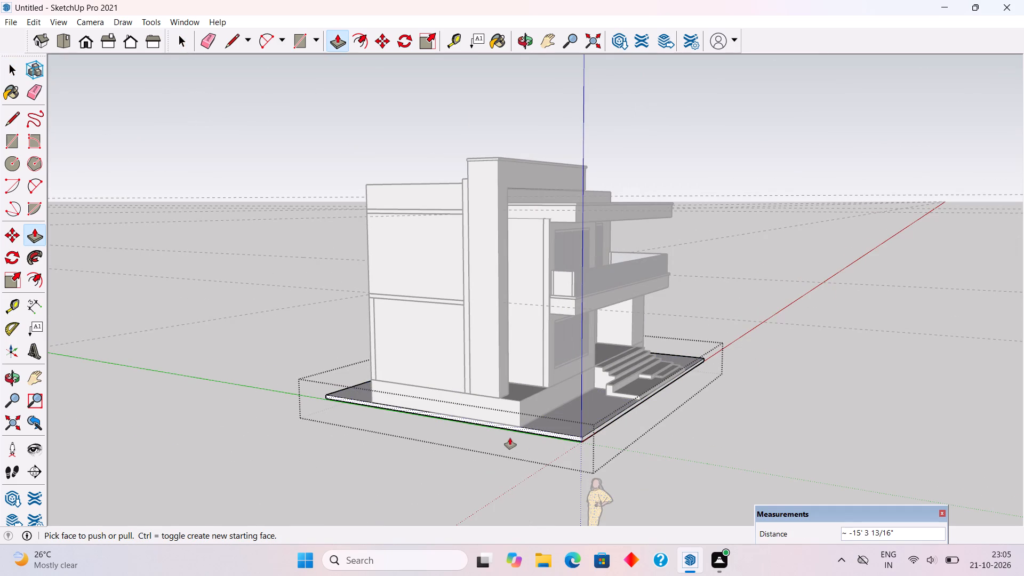
Push/Pull the base slab's end face outward by 1' and leave the group.
left_click(516, 429)
type("1'")
key("Return")
key("space")
left_click(501, 463)
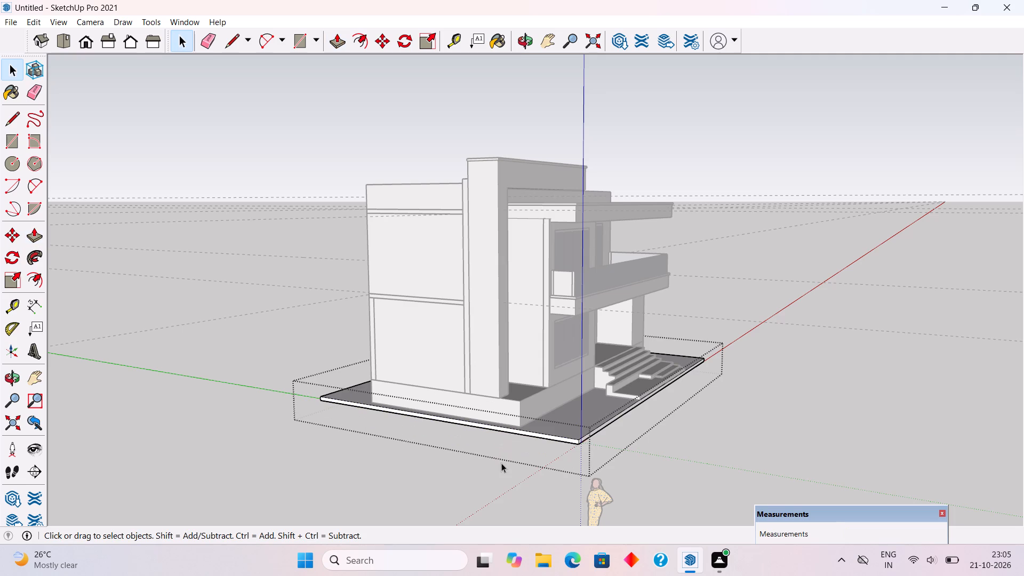
left_click(418, 501)
Draw a 20' 6" by 3' 1" rectangle on the base slab along the plinth's front, from the steps to the plinth's end.
middle_click_drag(478, 399, 639, 459)
scroll(607, 377, "up", 2)
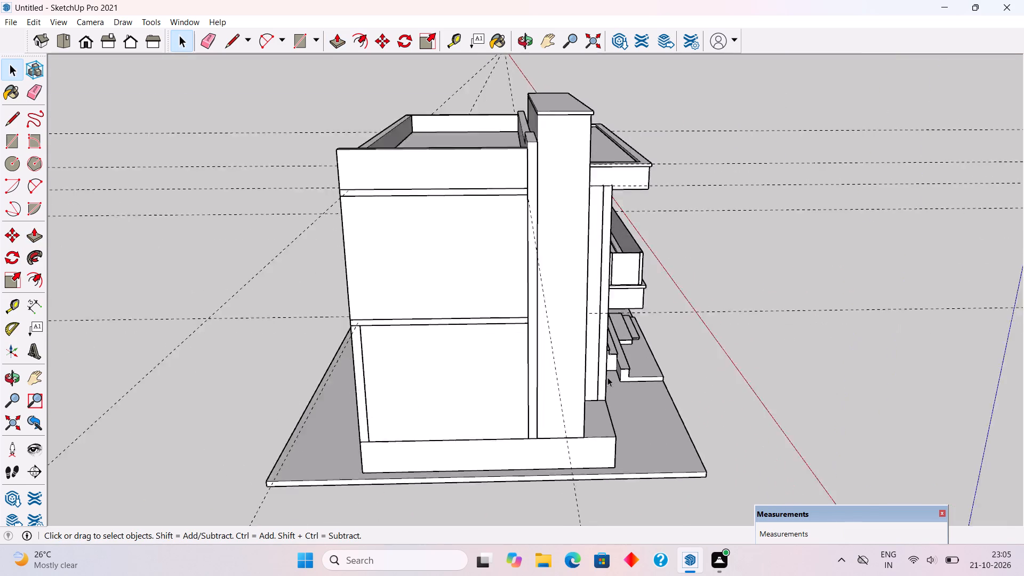
scroll(607, 377, "up", 11)
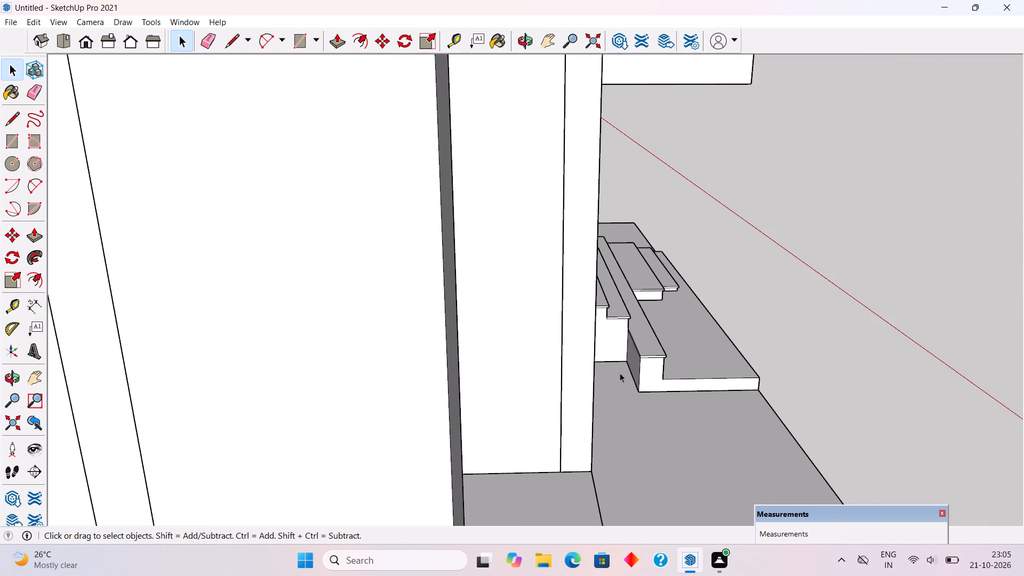
key("r")
left_click(629, 361)
scroll(606, 445, "down", 16)
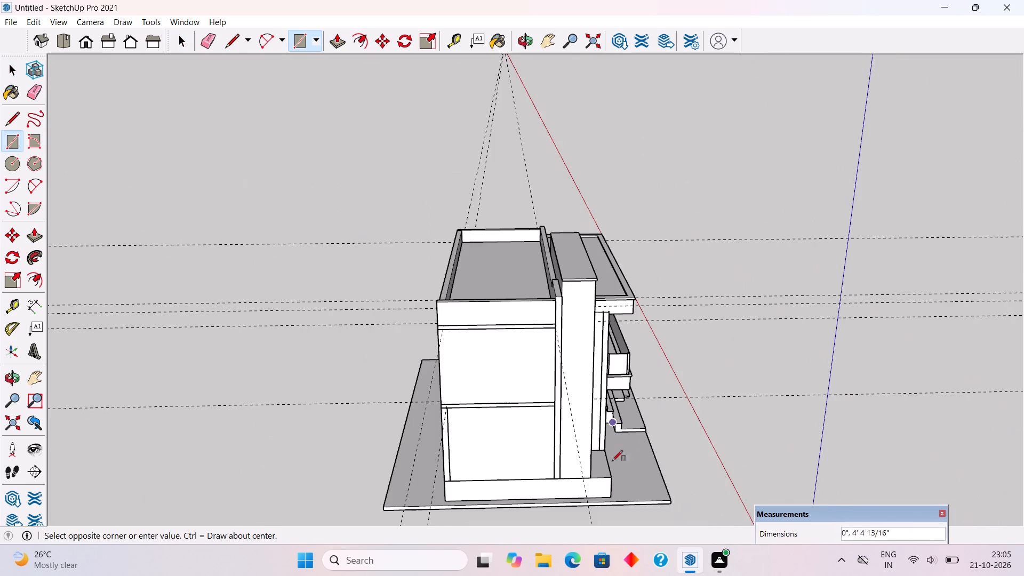
scroll(627, 488, "up", 3)
left_click(604, 501)
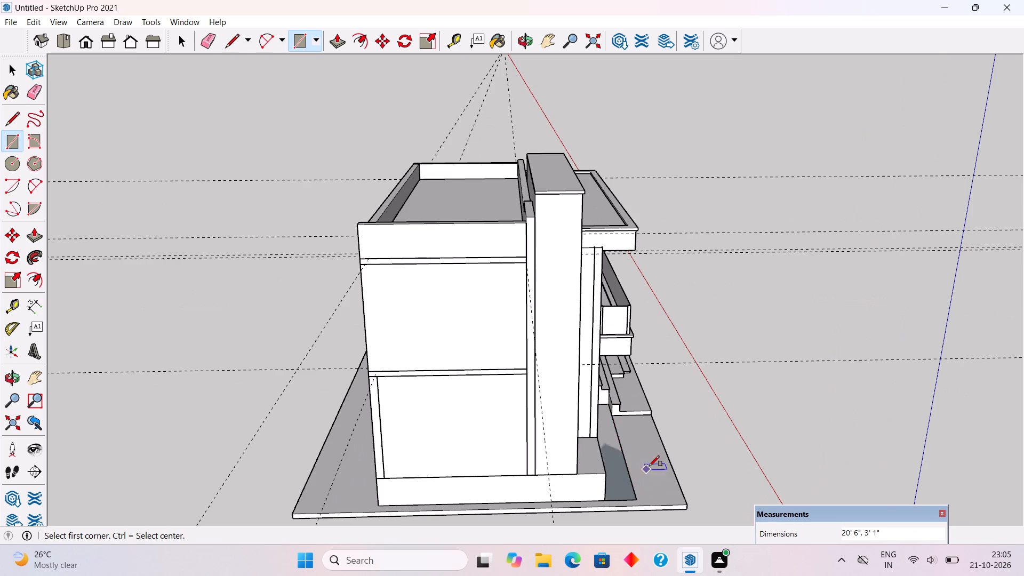
Push/Pull the long rectangle below the front window up 3' to plinth height.
middle_click_drag(655, 463, 489, 465)
key("space")
key("p")
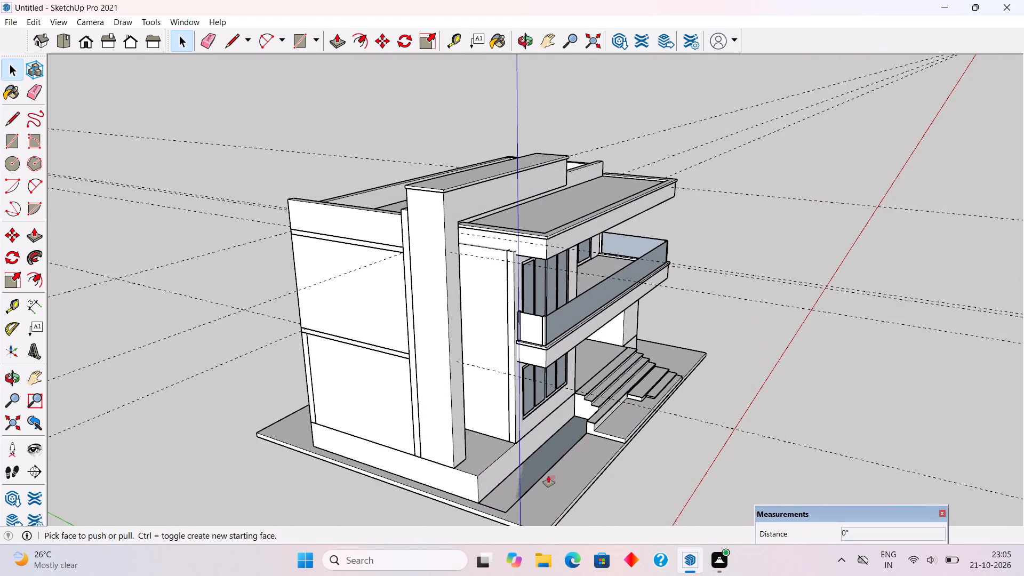
left_click(550, 454)
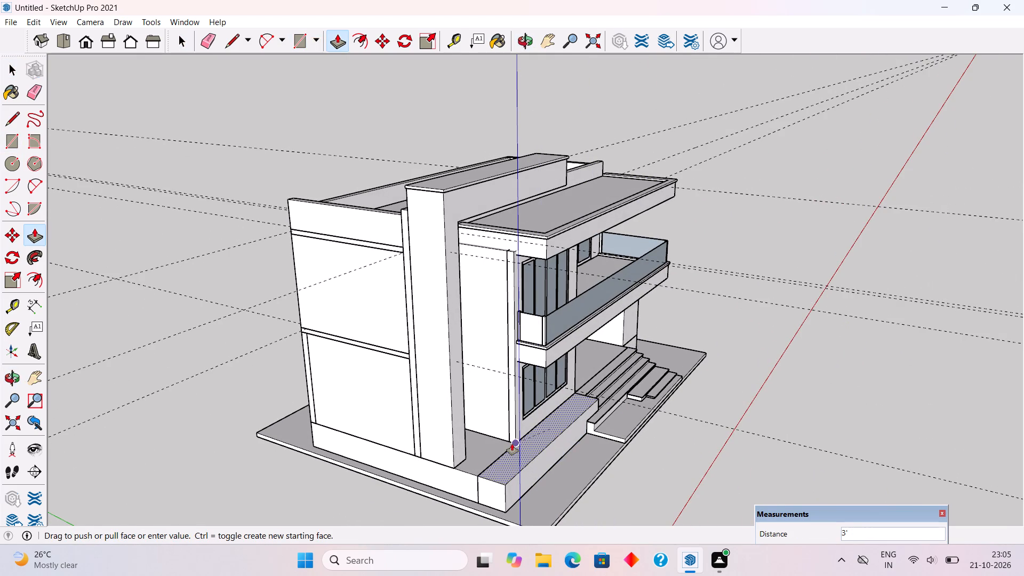
left_click(500, 450)
key("space")
Offset the outline of the long block's top face inward by about 4".
scroll(530, 467, "up", 10)
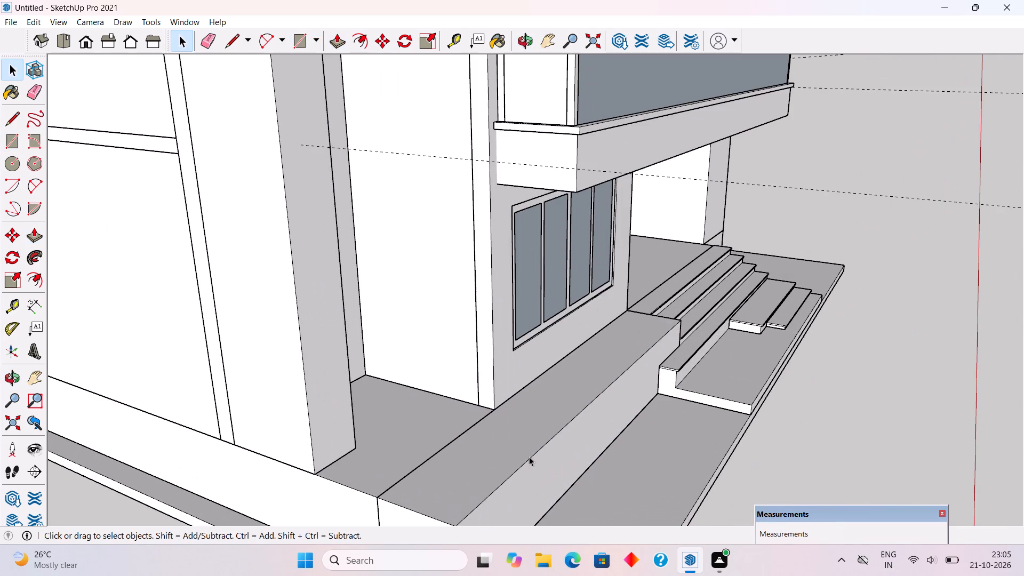
left_click(530, 454)
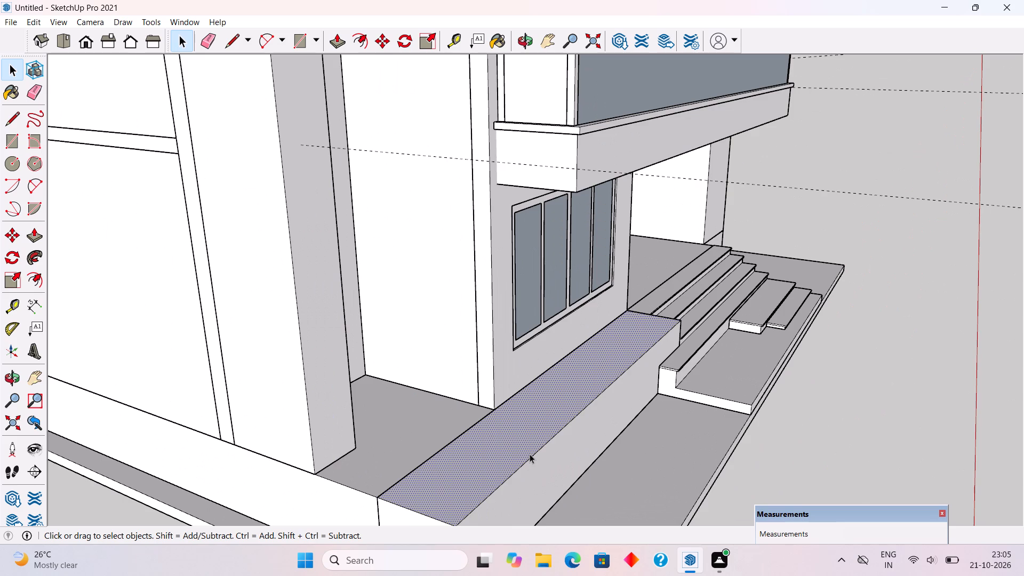
key("f")
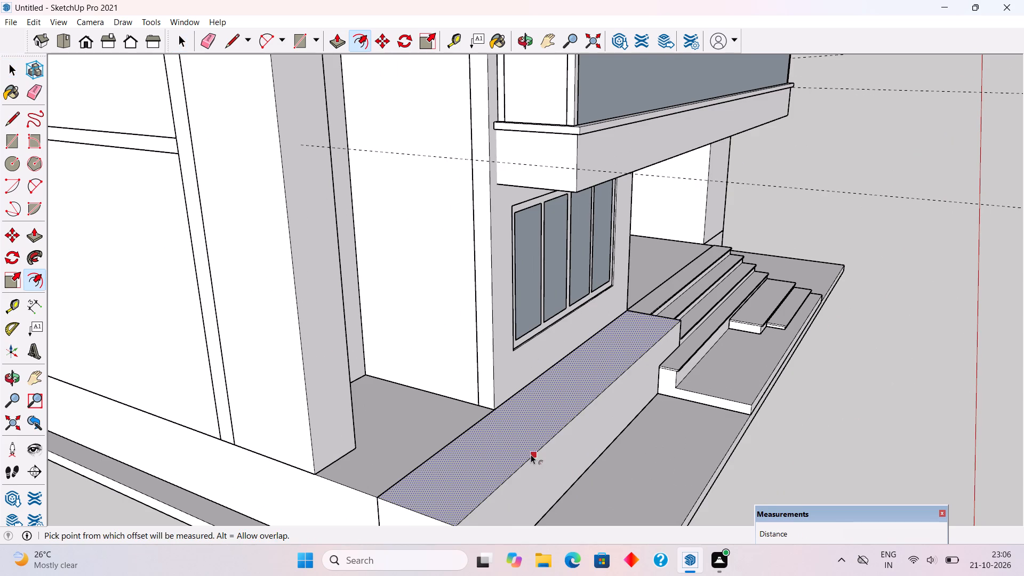
left_click(531, 454)
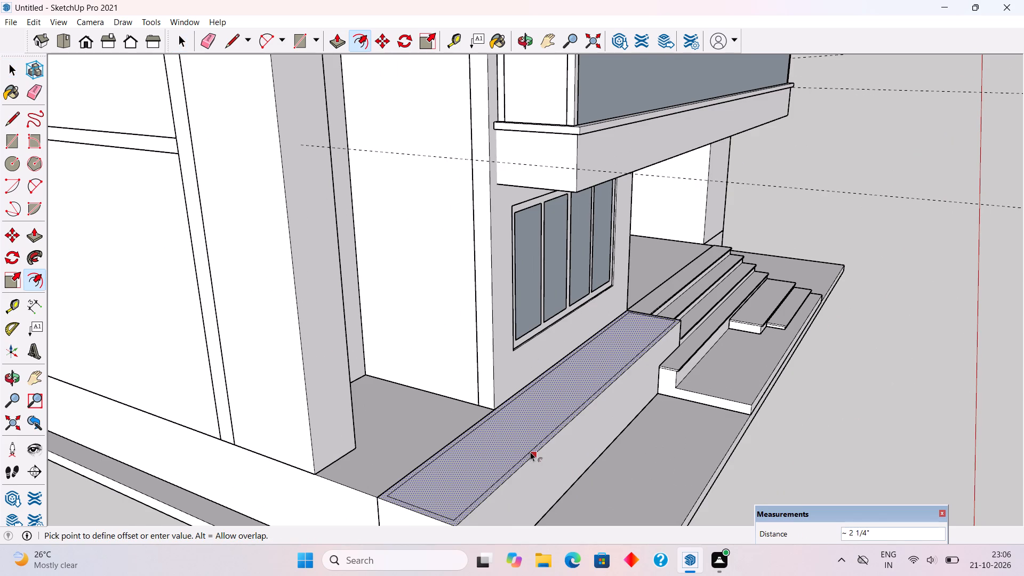
left_click(529, 450)
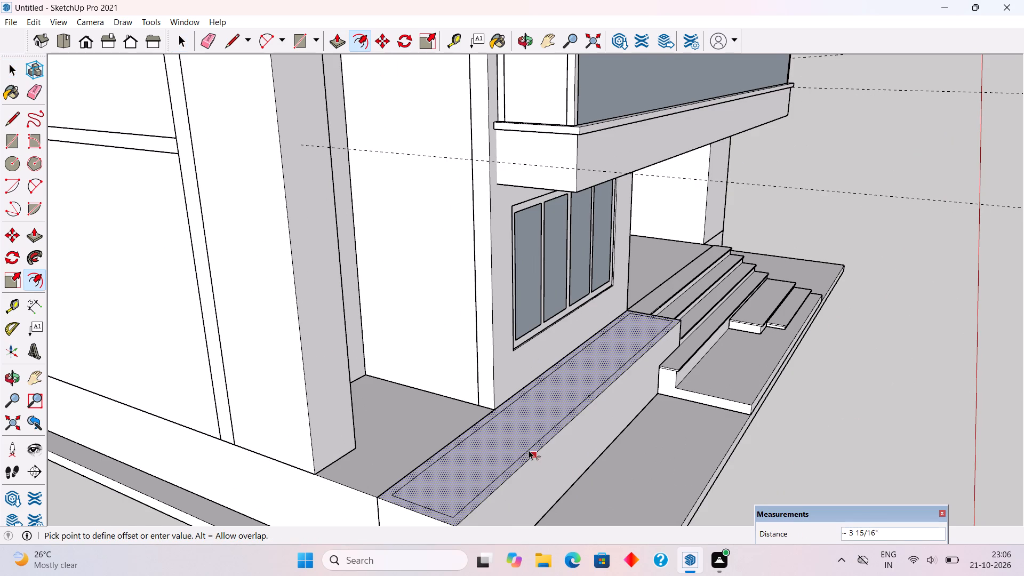
key("space")
Push/Pull the inner face of the long block's top down about 2" to form a planter recess.
left_click(526, 442)
key("p")
left_click(526, 442)
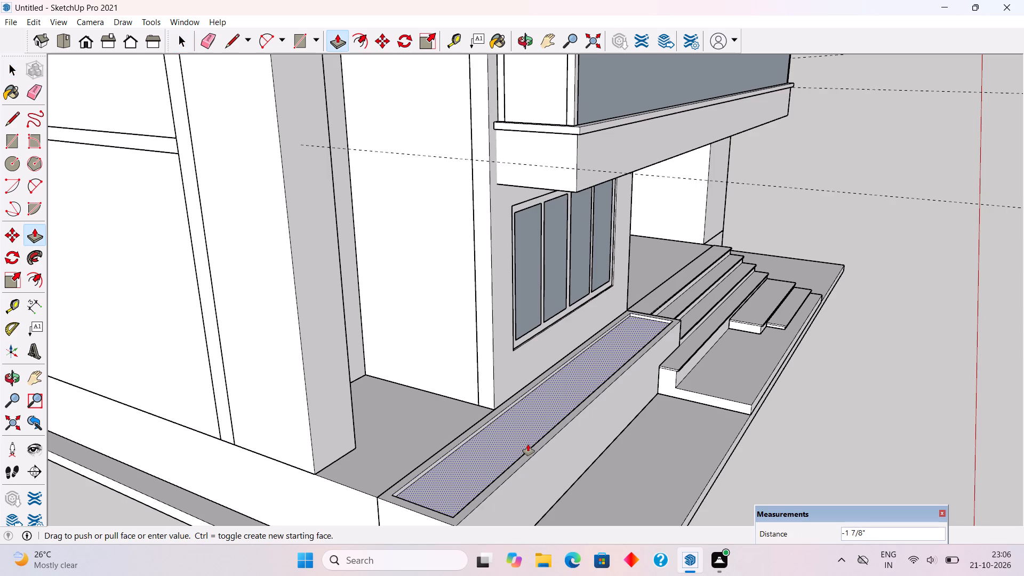
left_click(528, 444)
key("space")
key("space")
Select the whole recessed planter block with all its faces and edges and make it a group.
triple_click(530, 446)
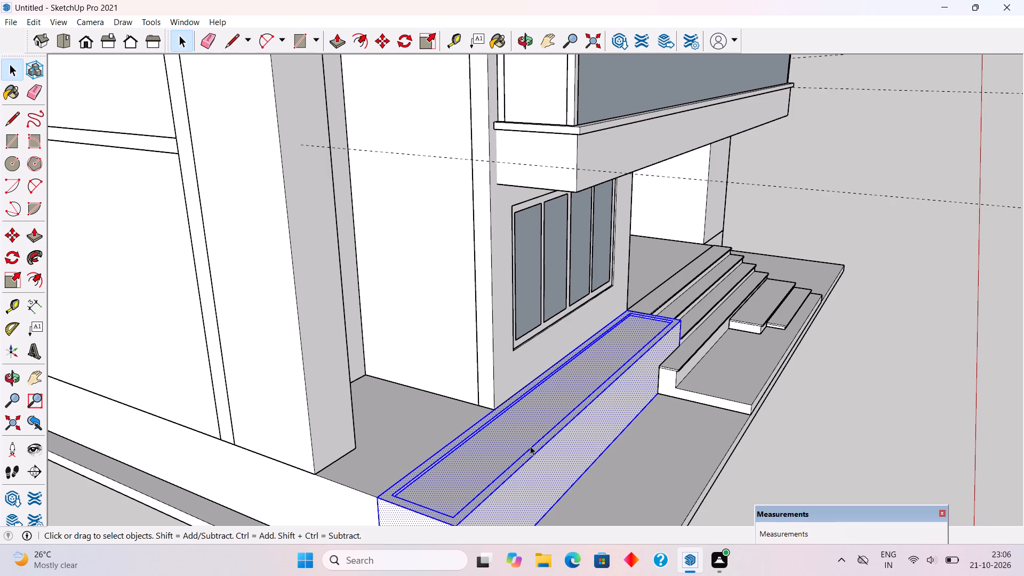
right_click(530, 446)
left_click(569, 356)
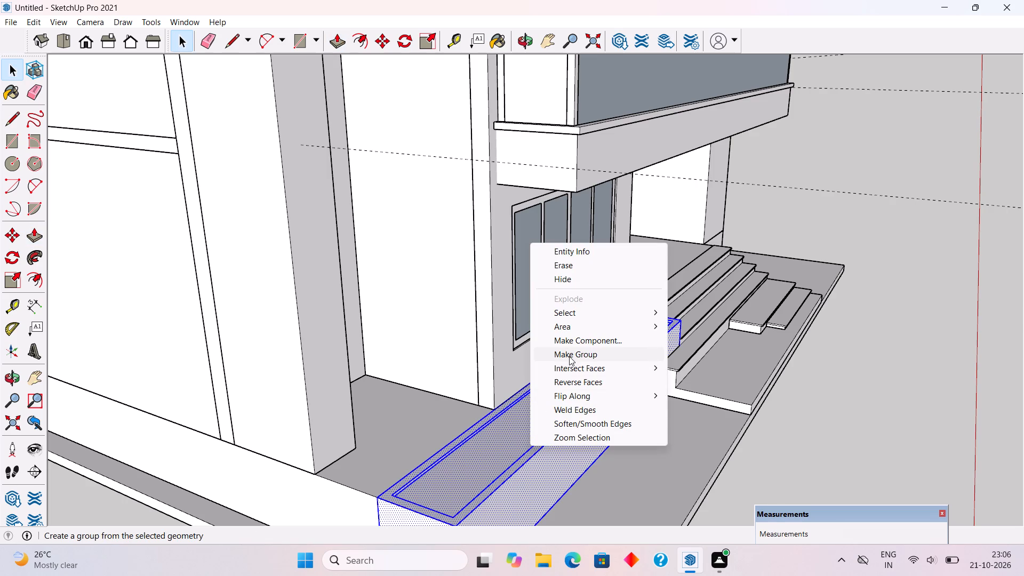
scroll(569, 356, "down", 10)
left_click(679, 400)
Draw a rectangle about 4' 10" wide on the base slab in front of the porch pillar, from its outer corner to the steps' side.
middle_click_drag(716, 165, 546, 251)
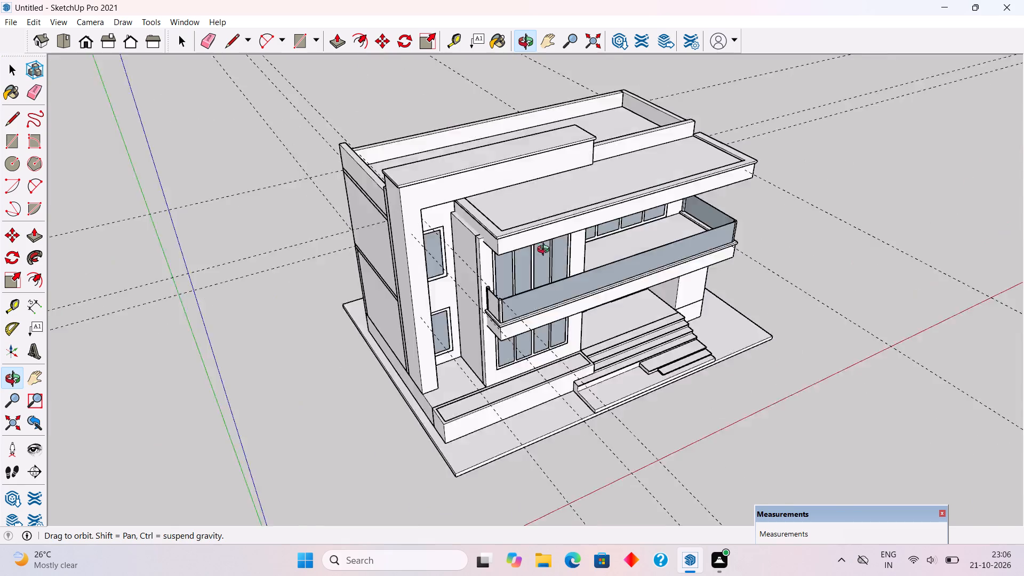
middle_click_drag(546, 251, 376, 183)
scroll(707, 386, "up", 11)
middle_click_drag(727, 390, 669, 369)
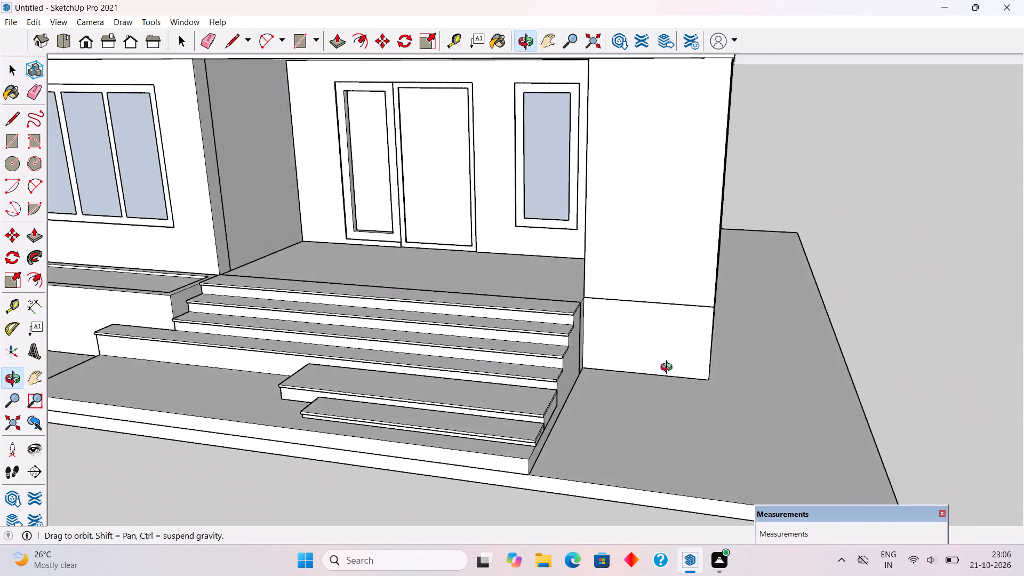
middle_click_drag(669, 369, 629, 370)
scroll(575, 388, "up", 4)
key("r")
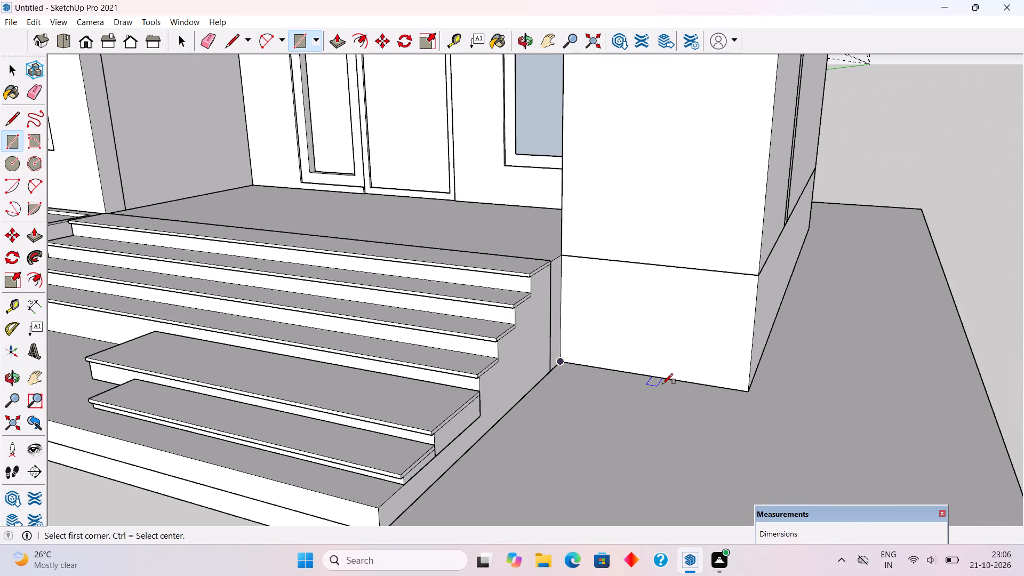
left_click(747, 391)
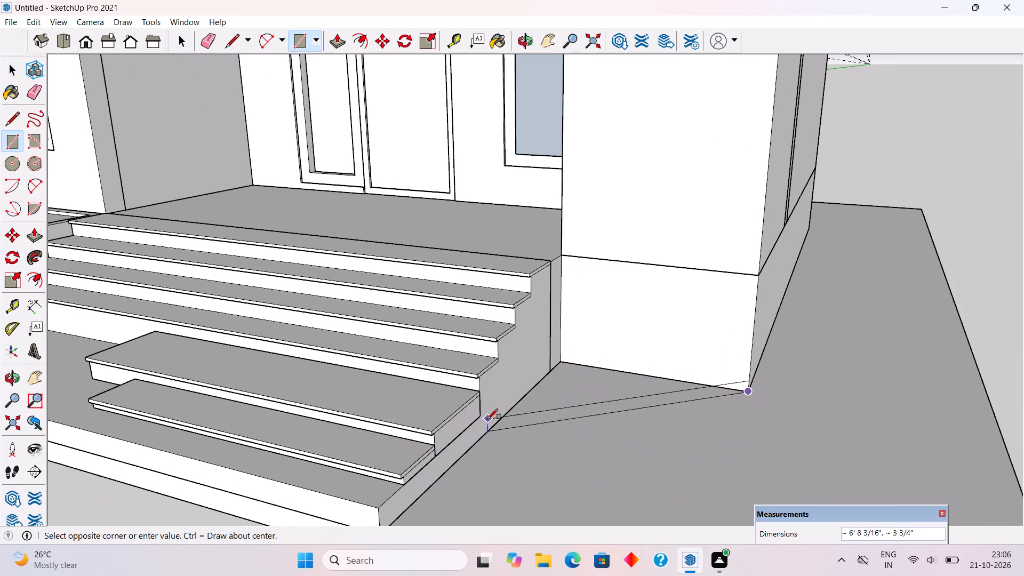
scroll(508, 410, "up", 3)
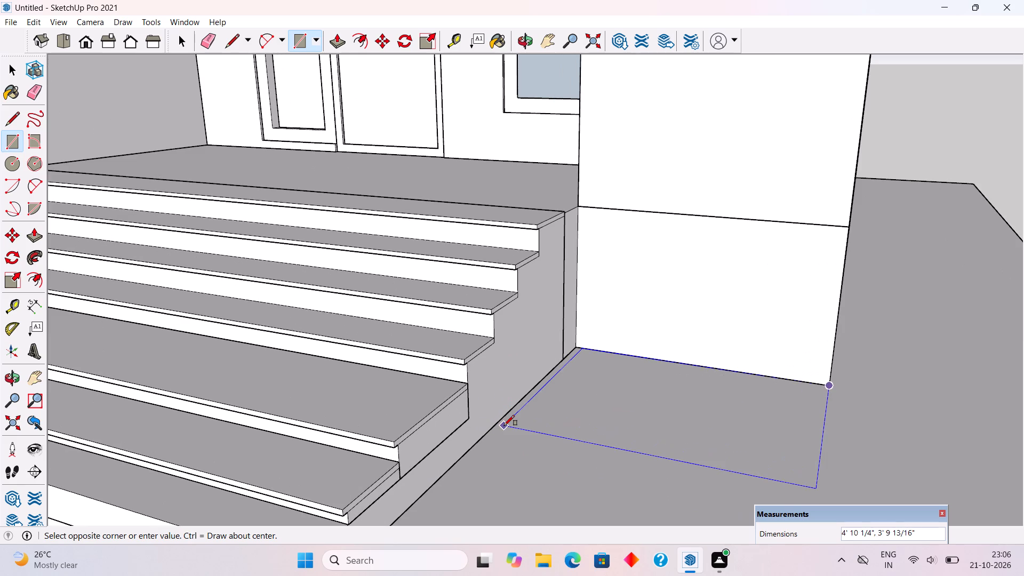
left_click(504, 420)
Push/Pull the rectangle in front of the porch pillar up 3' to form a second planter block.
key("p")
left_click(556, 404)
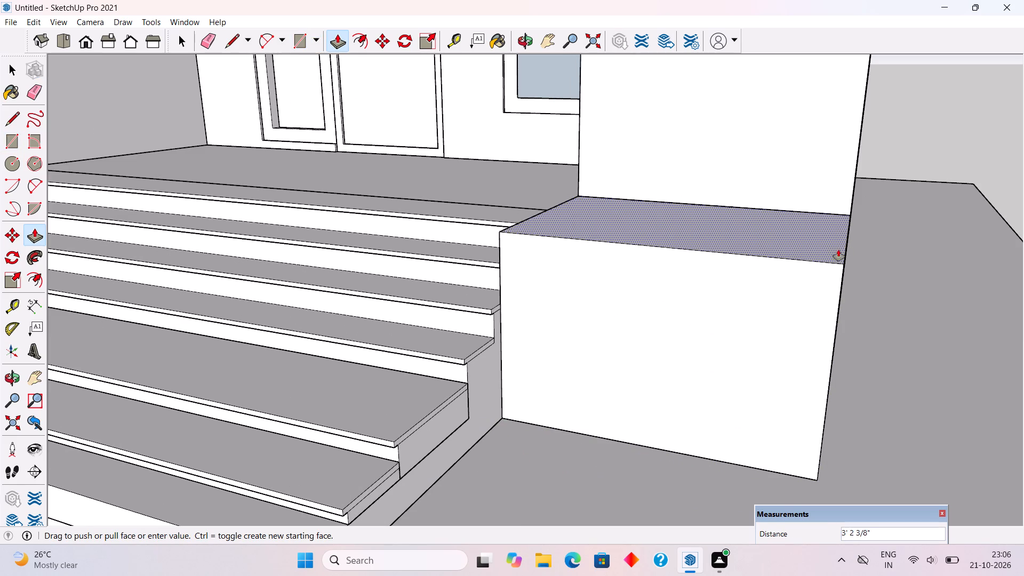
middle_click_drag(861, 261, 655, 297)
left_click(657, 305)
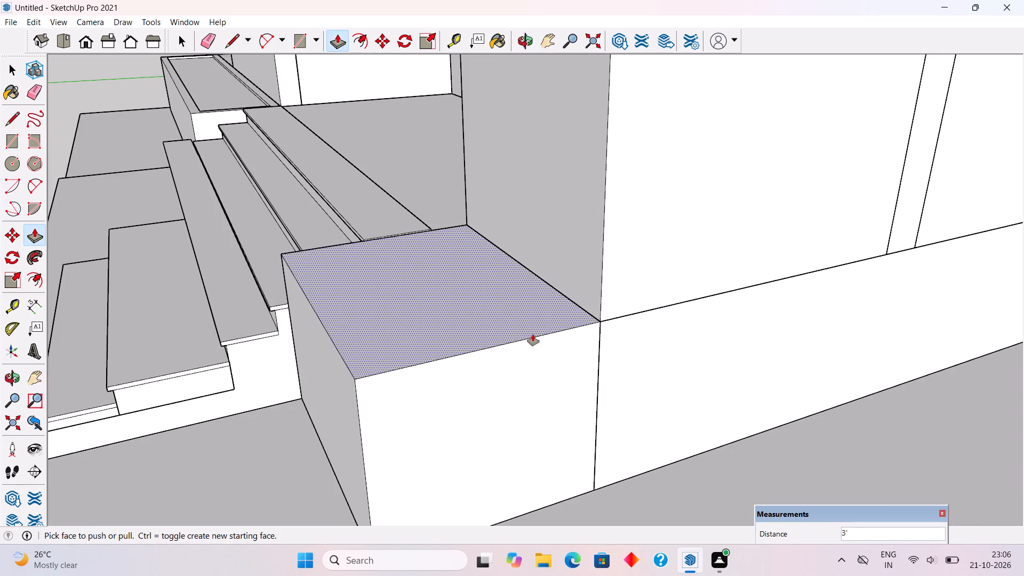
key("space")
Offset the top face of the second planter block inward by about 4".
key("f")
left_click(499, 334)
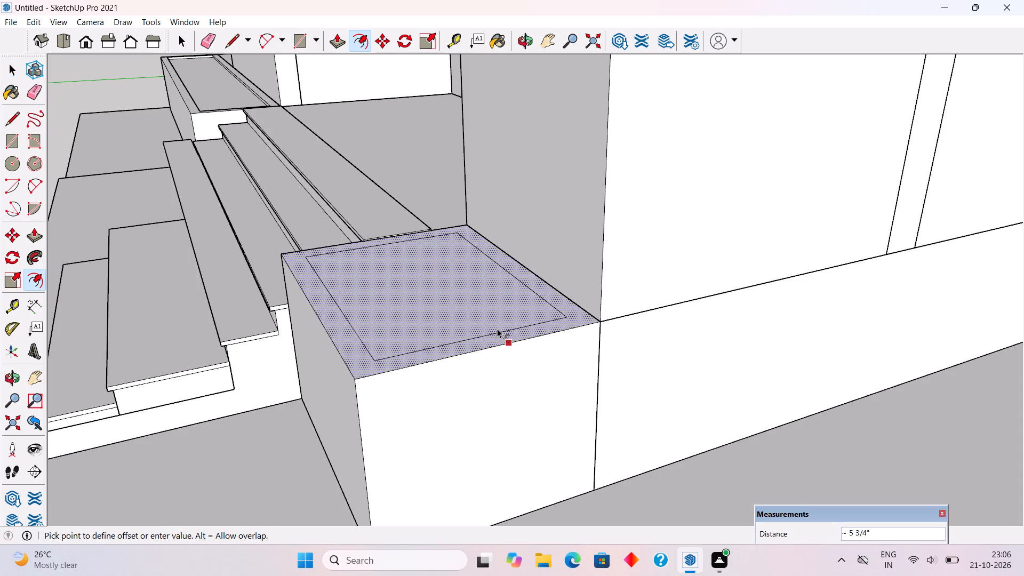
left_click(498, 333)
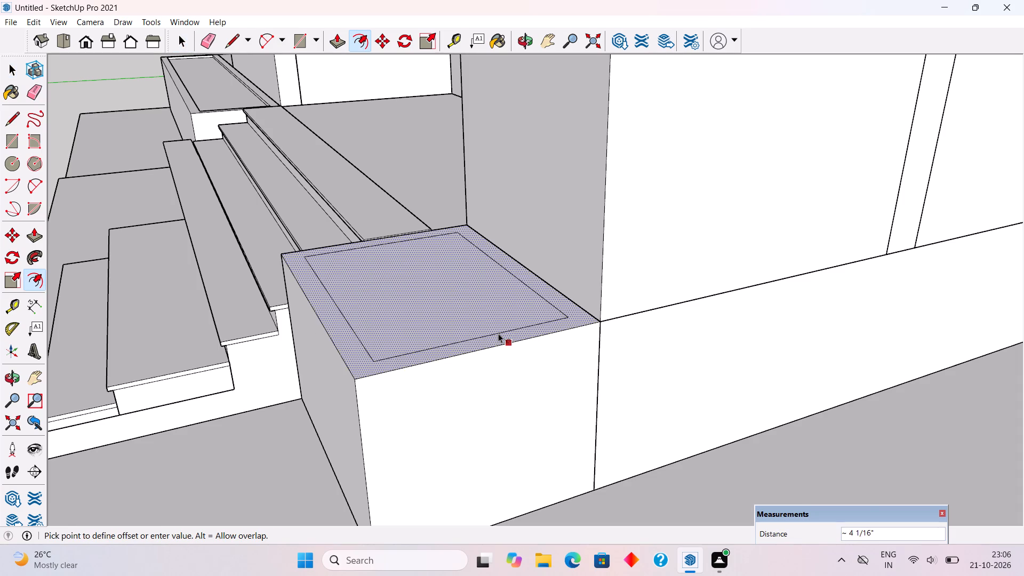
key("f")
left_click(475, 314)
Push/Pull the inner top face of the second planter block down about 5/8" to form its recess.
key("p")
left_click(475, 314)
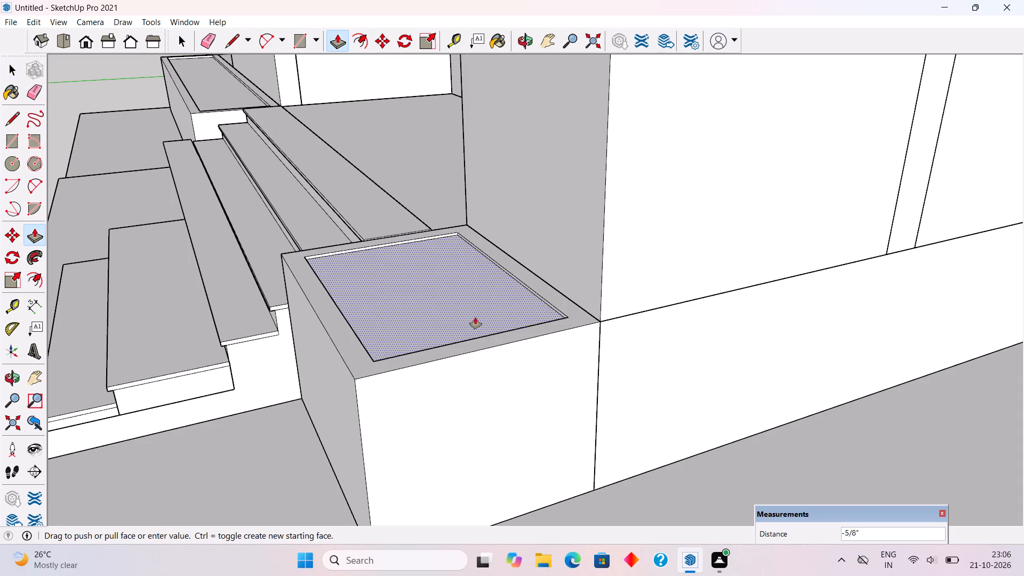
left_click(475, 317)
Select the whole second planter block with all its faces and edges and make it a group.
key("space")
triple_click(511, 385)
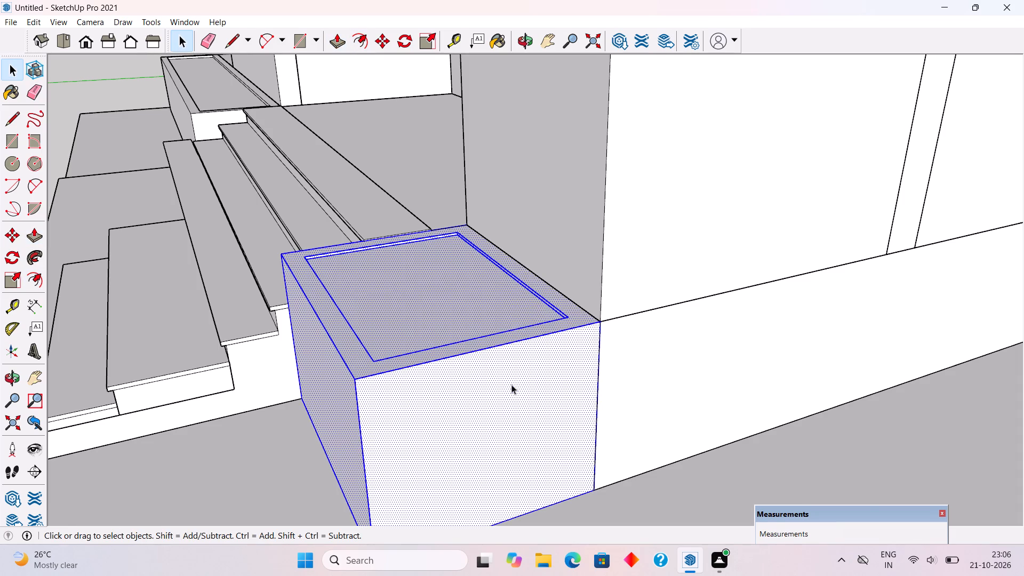
right_click(511, 385)
left_click(543, 287)
Examine the front of the house with the planter boxes on both sides of the entrance steps.
scroll(543, 287, "down", 7)
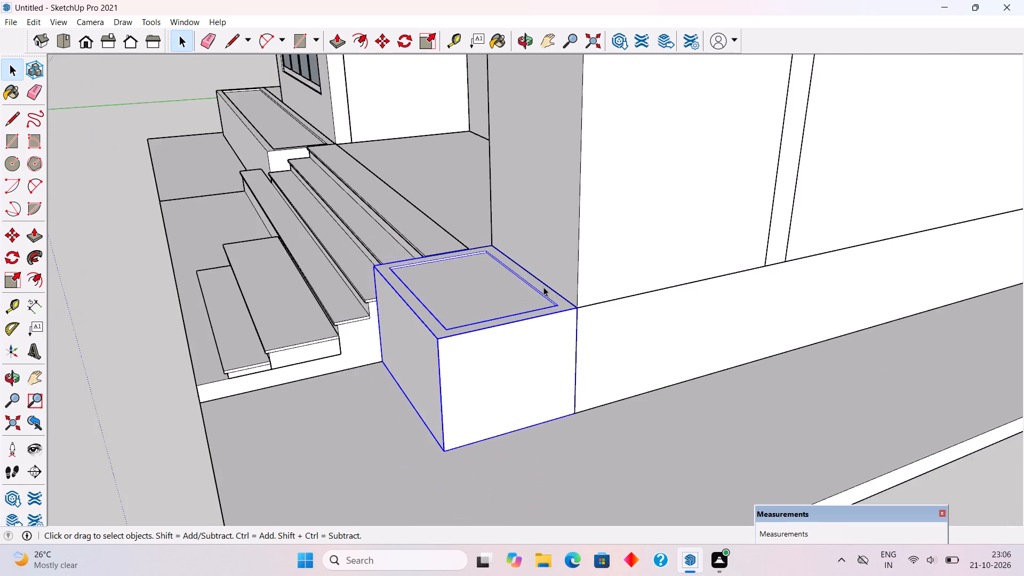
scroll(543, 287, "down", 9)
left_click(764, 454)
middle_click_drag(125, 308, 518, 290)
scroll(523, 292, "down", 3)
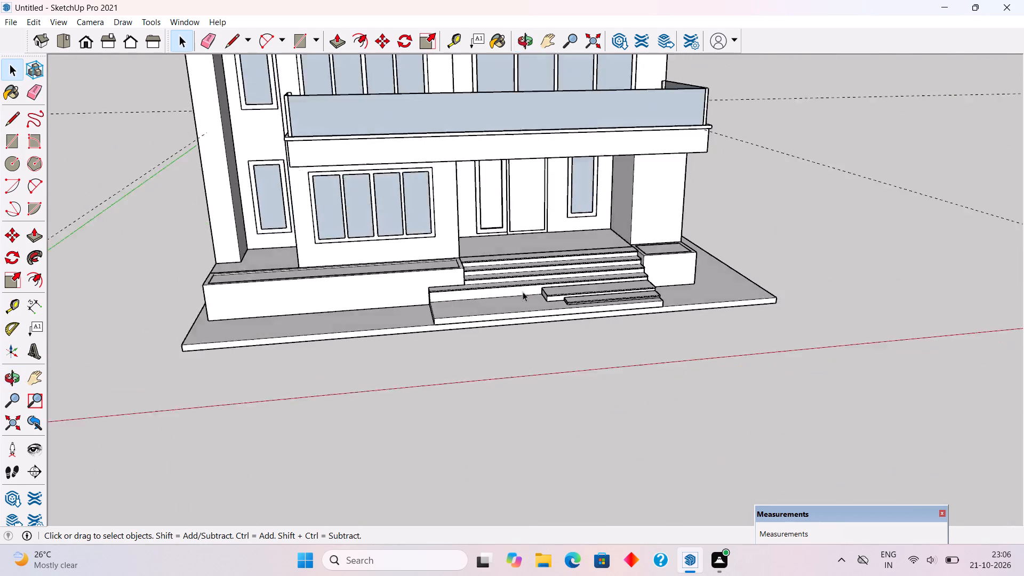
scroll(523, 292, "down", 1)
middle_click_drag(542, 329, 538, 317)
scroll(539, 317, "down", 4)
middle_click_drag(542, 359, 506, 306)
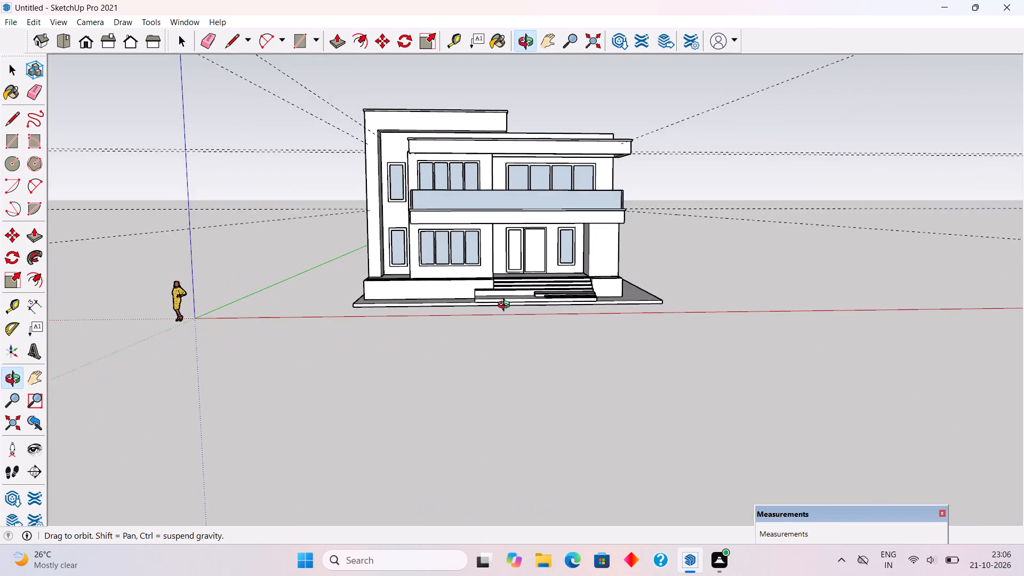
middle_click_drag(506, 306, 505, 308)
Draw a vertical handle rectangle about 2 7/16" by 2' 2" on the entrance door, near its edge beside the side panel.
scroll(499, 327, "up", 1)
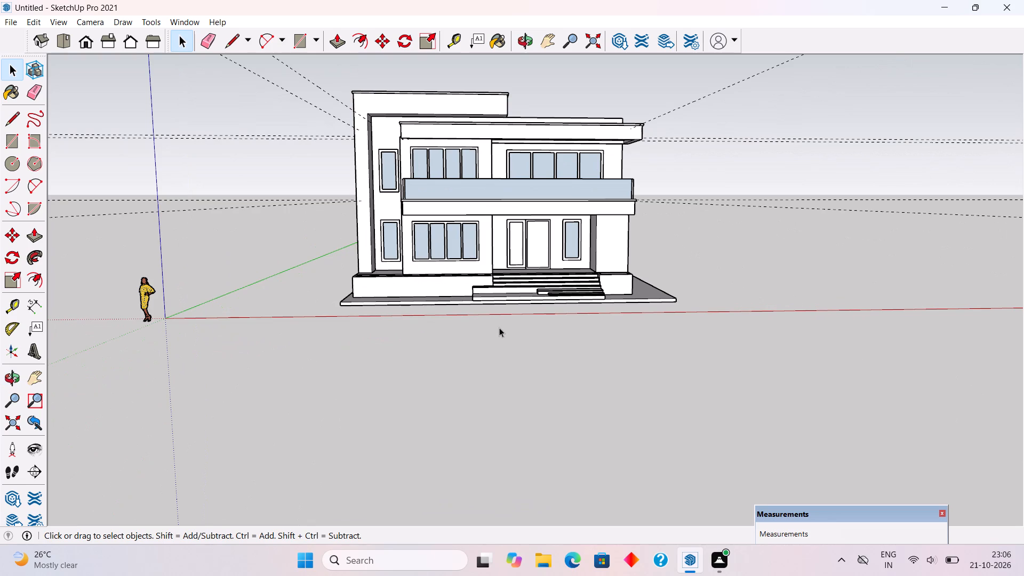
scroll(500, 195, "up", 5)
scroll(539, 267, "up", 6)
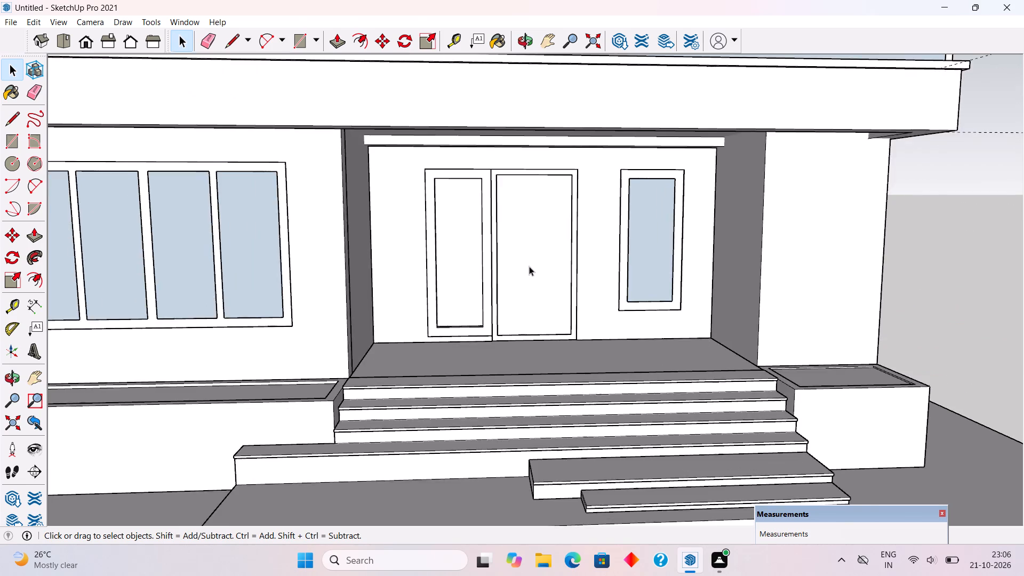
scroll(529, 266, "up", 6)
key("f")
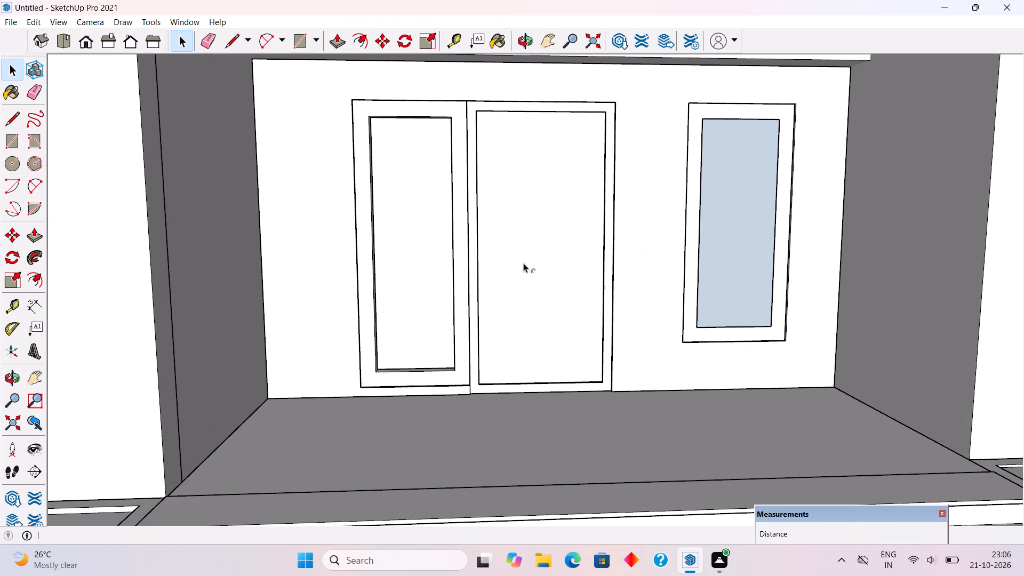
key("r")
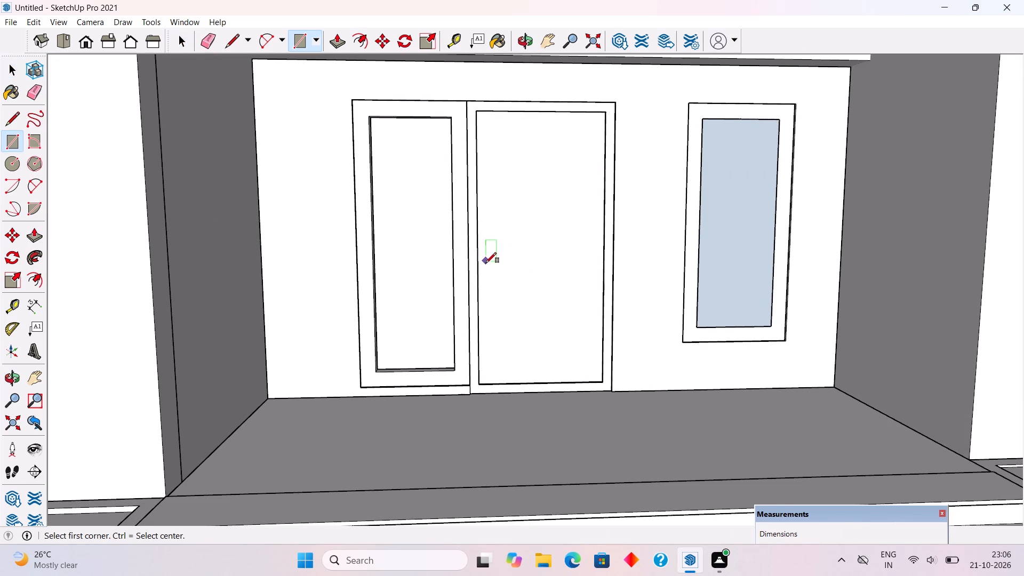
left_click(486, 263)
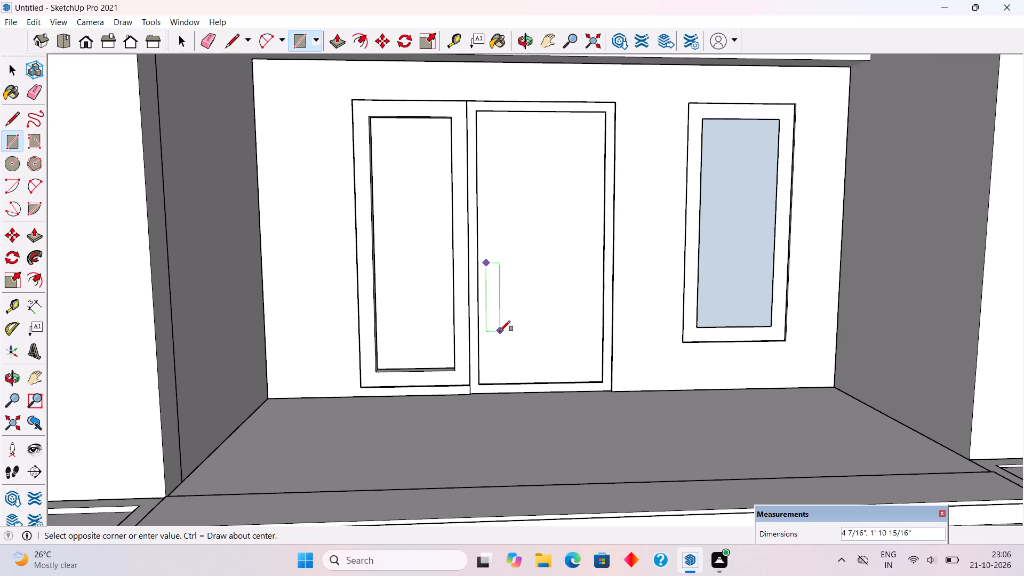
scroll(500, 331, "up", 7)
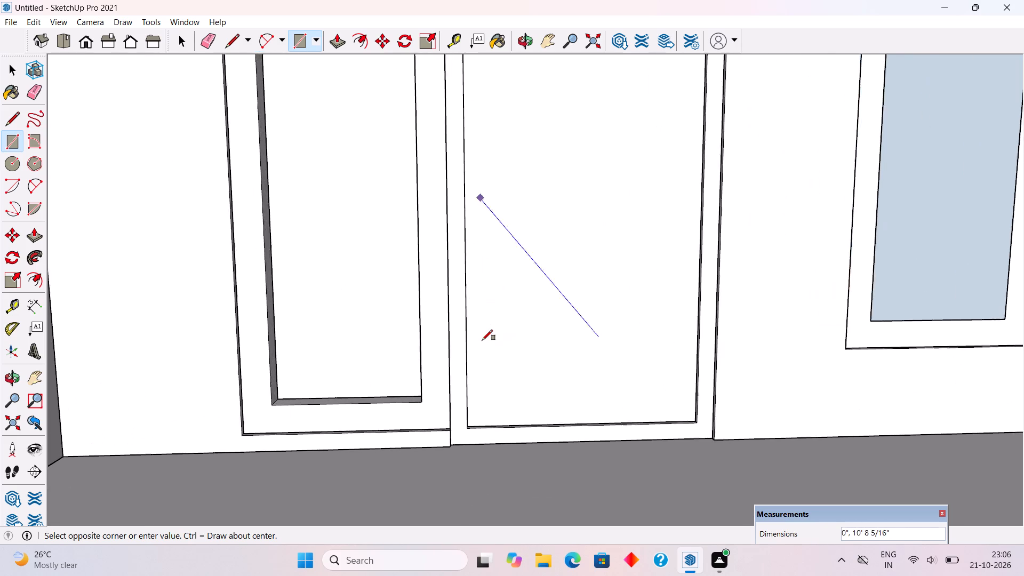
scroll(485, 338, "up", 3)
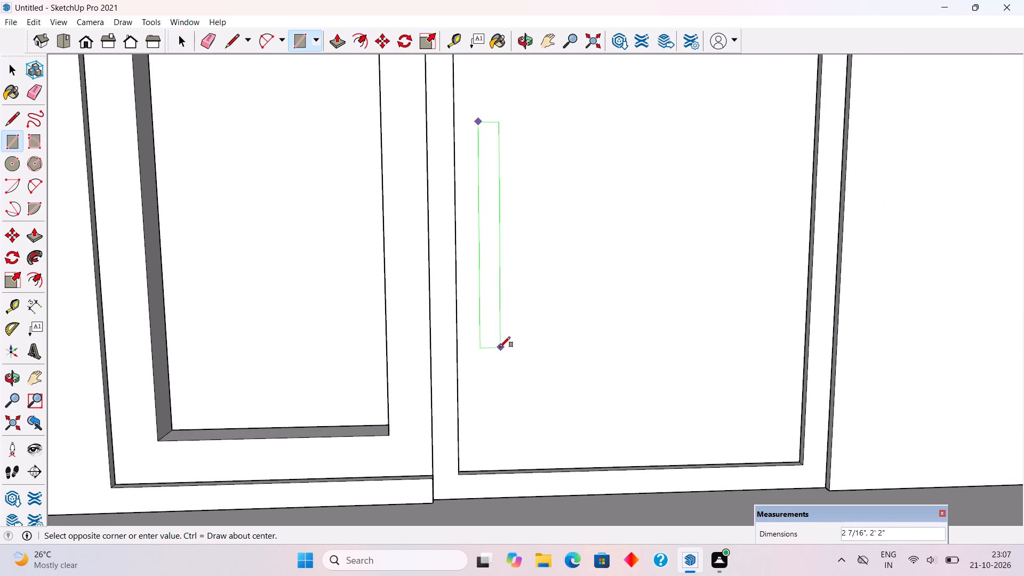
left_click(500, 347)
Push/Pull the handle rectangle out 2" from the door.
key("p")
left_click(488, 328)
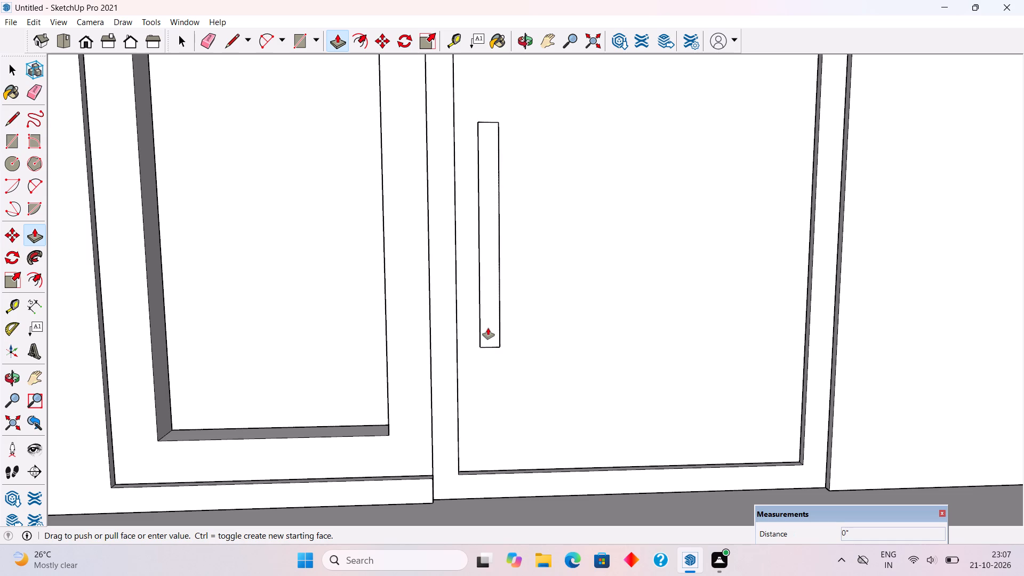
type("2\"")
key("Return")
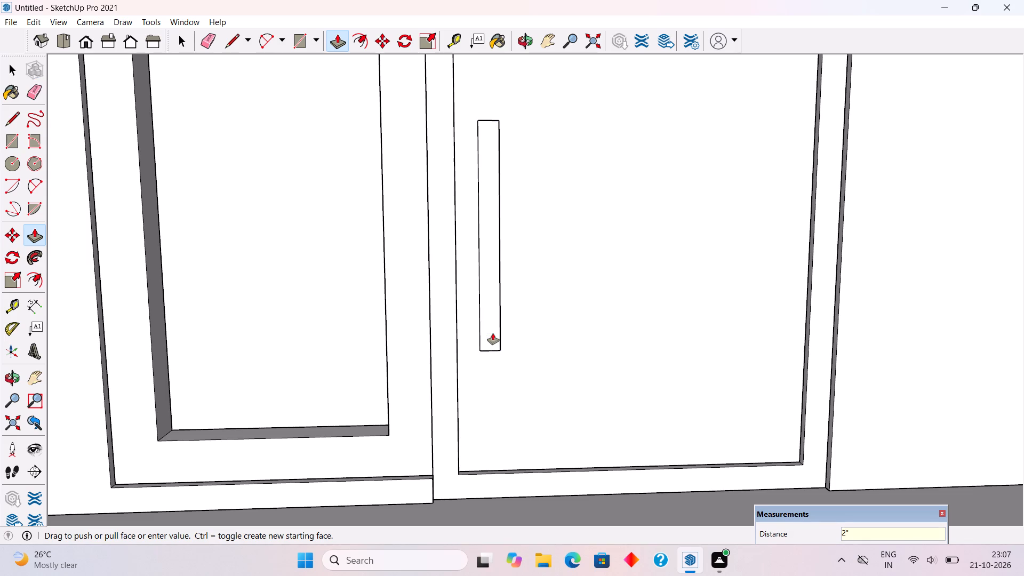
Select the whole door handle with all its faces and edges and make it a group.
key("space")
triple_click(493, 333)
right_click(493, 333)
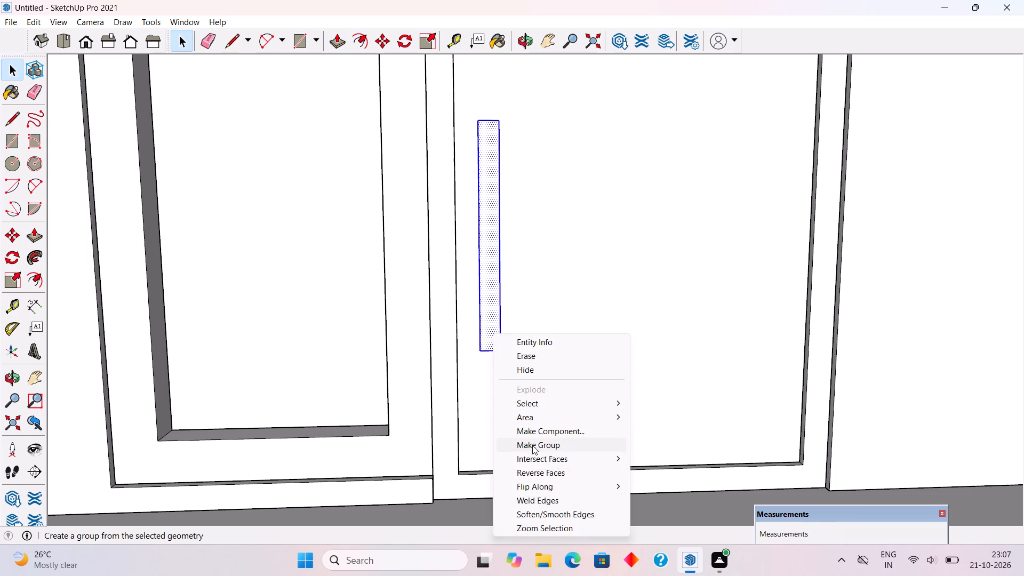
left_click(533, 440)
Examine the door handle from the side and in the overall front view of the house.
middle_click_drag(524, 362, 693, 331)
scroll(693, 331, "down", 5)
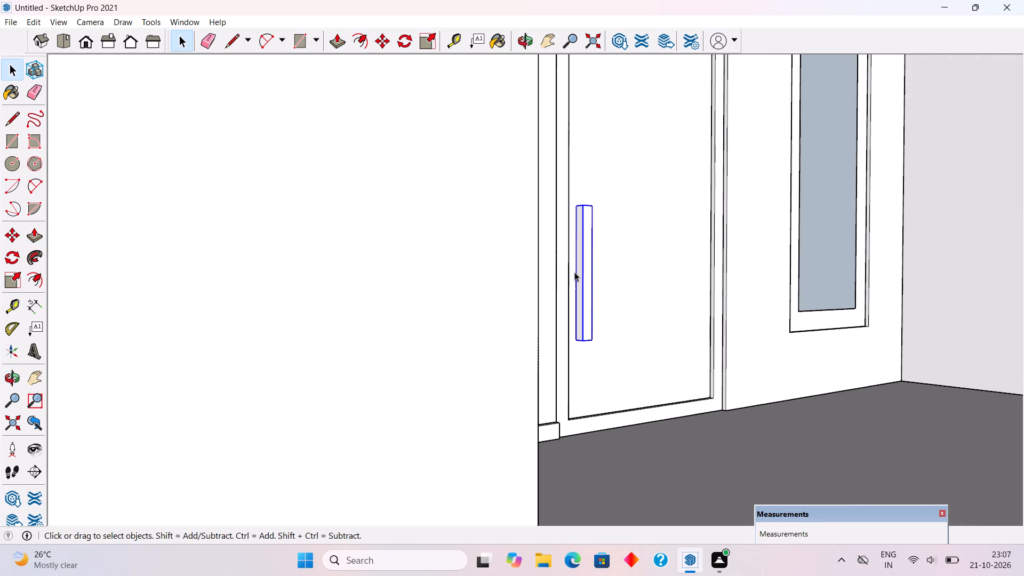
scroll(574, 272, "down", 6)
key("space")
scroll(573, 274, "down", 14)
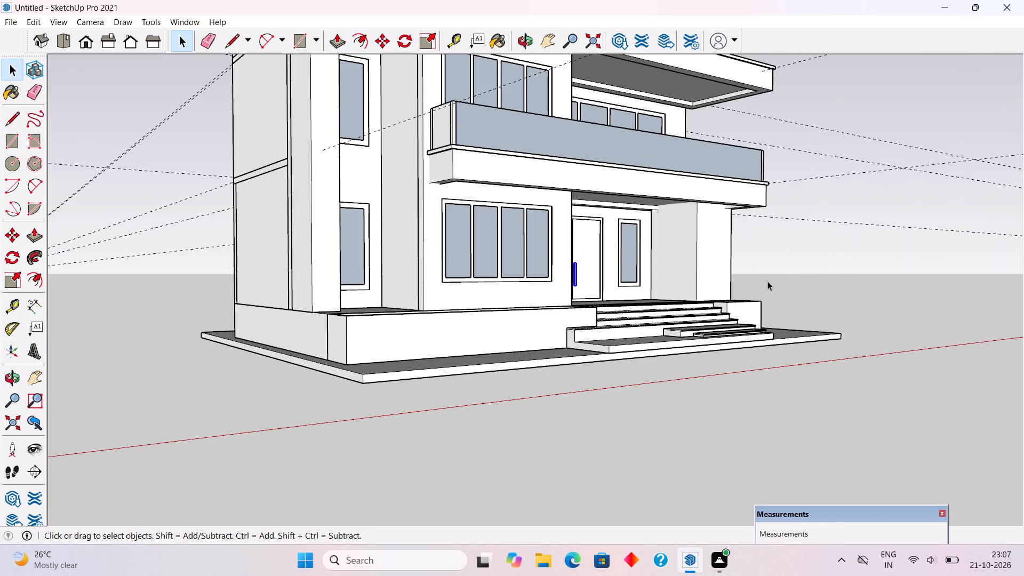
left_click(767, 281)
middle_click_drag(838, 297, 668, 353)
scroll(668, 353, "down", 3)
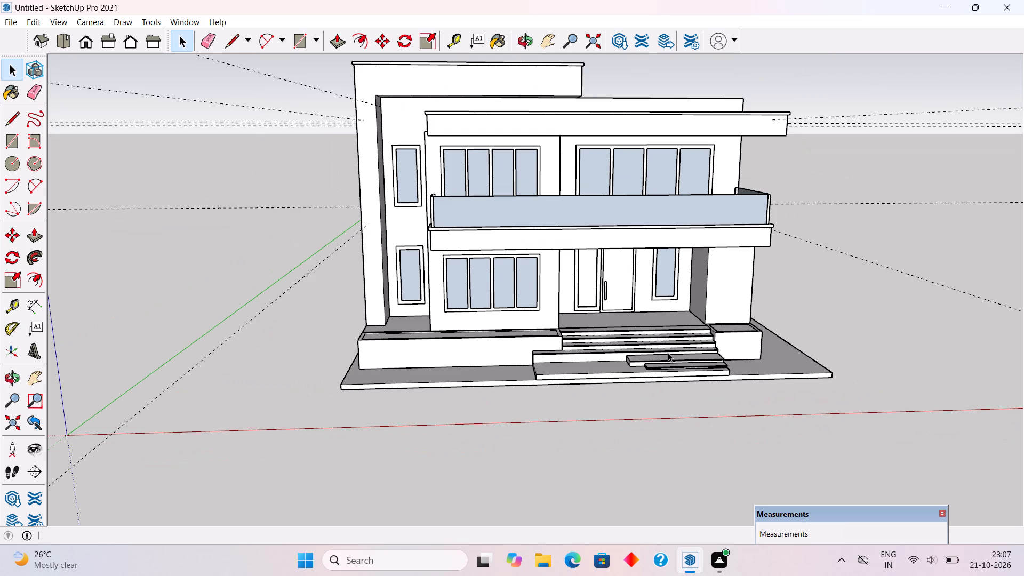
Paint the entrance door's inner panel with Wood Bamboo from the Wood materials.
scroll(610, 262, "up", 13)
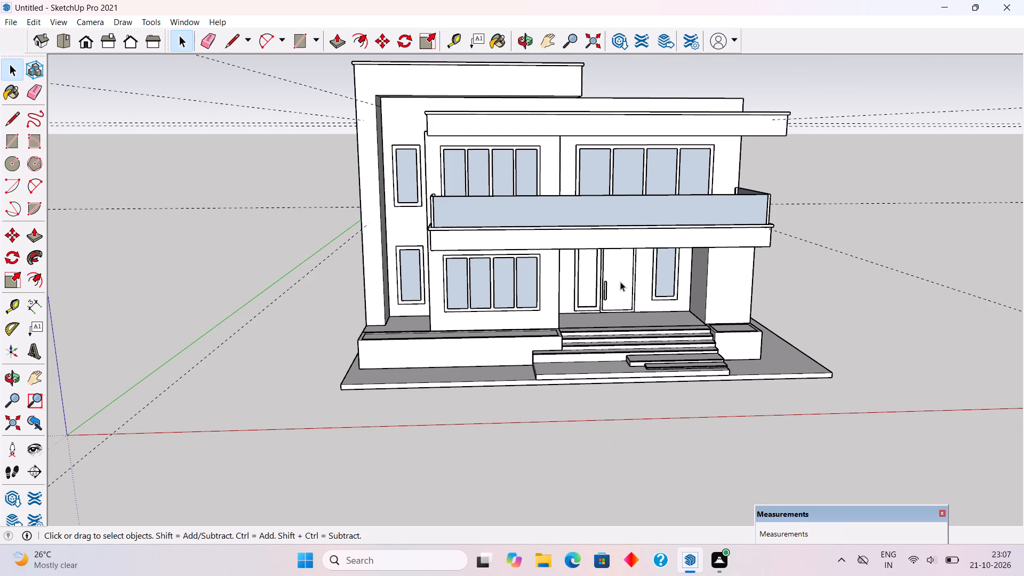
scroll(620, 282, "up", 4)
scroll(701, 344, "up", 1)
middle_click_drag(695, 333, 673, 276)
scroll(594, 283, "up", 10)
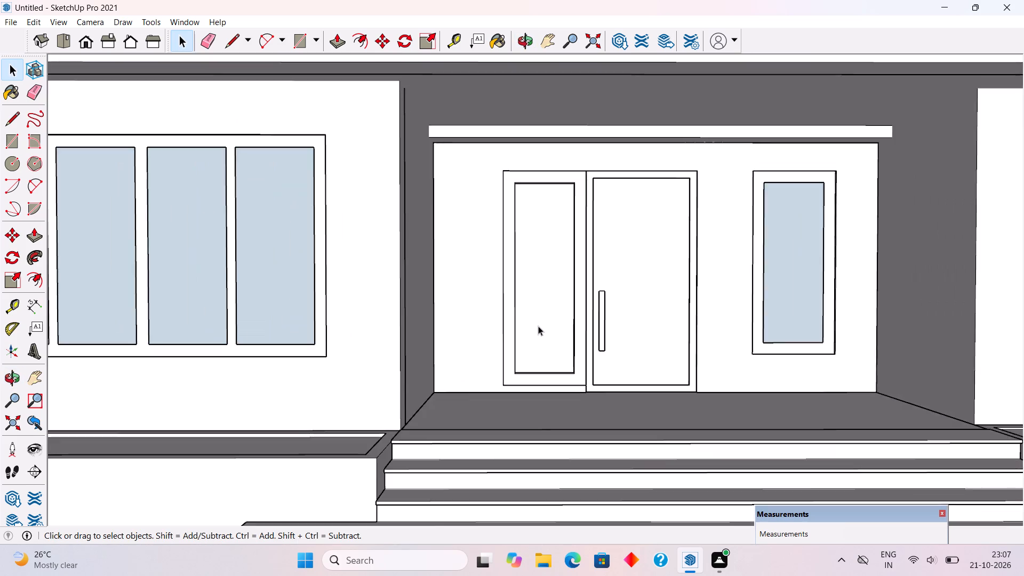
scroll(538, 326, "up", 3)
left_click(538, 325)
scroll(538, 325, "up", 7)
scroll(548, 324, "down", 5)
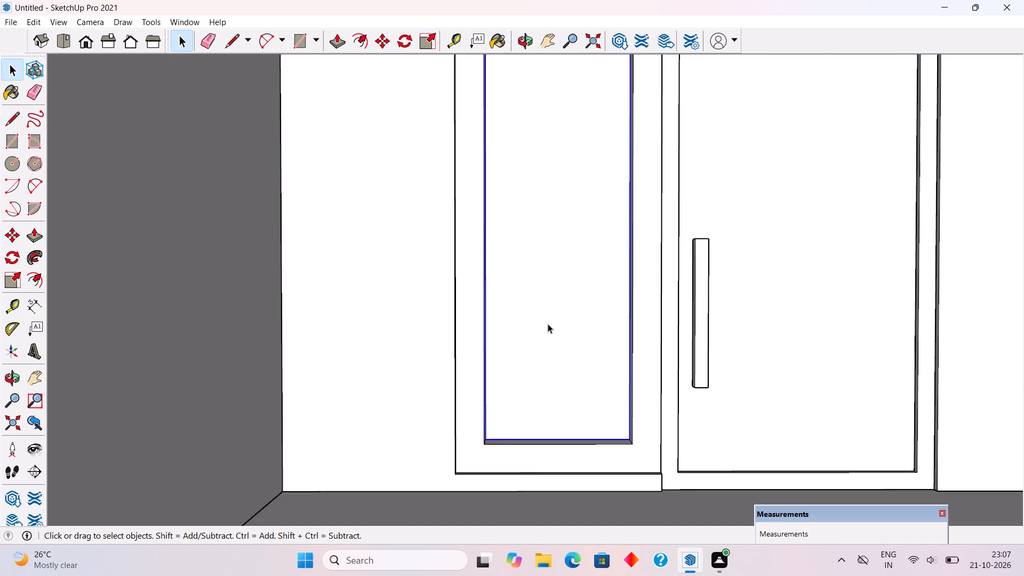
key("b")
scroll(543, 322, "down", 3)
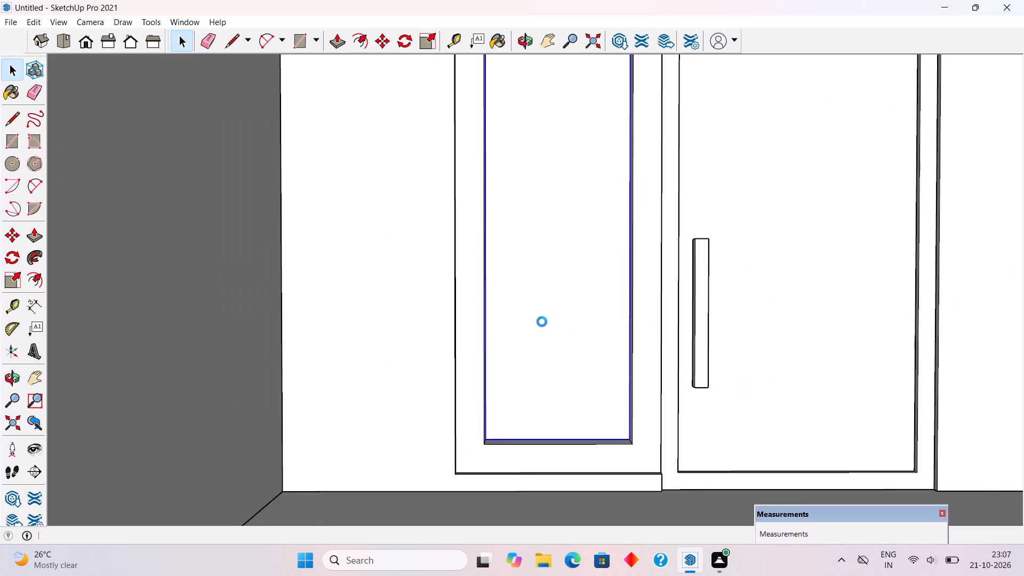
scroll(542, 322, "down", 10)
key("space")
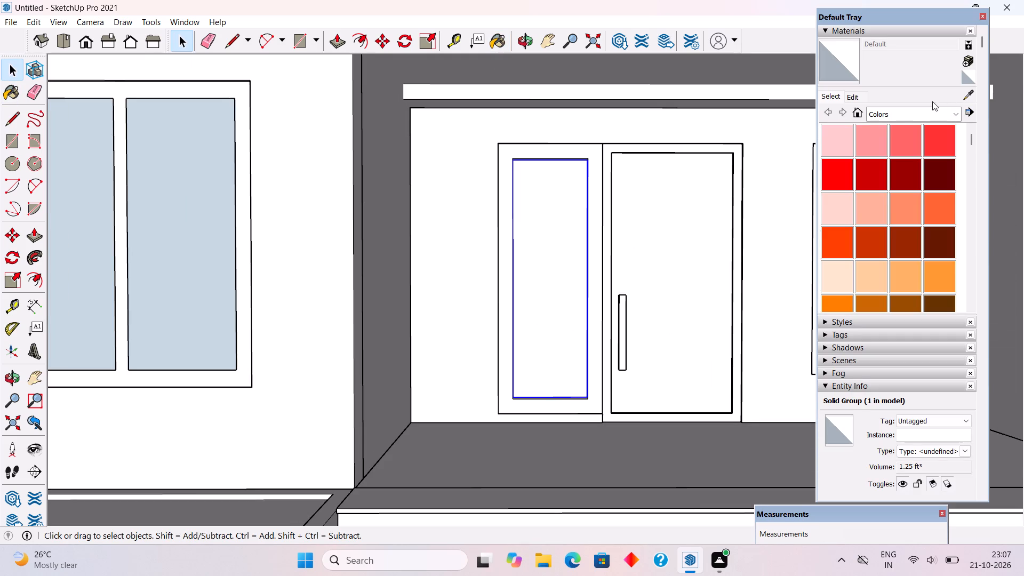
left_click(927, 117)
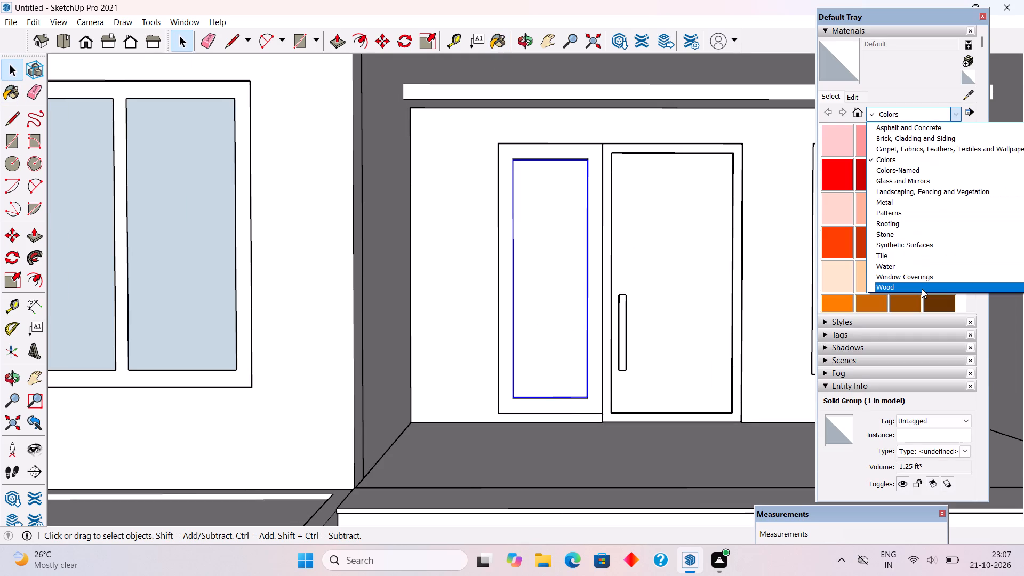
left_click(922, 289)
left_click(922, 289)
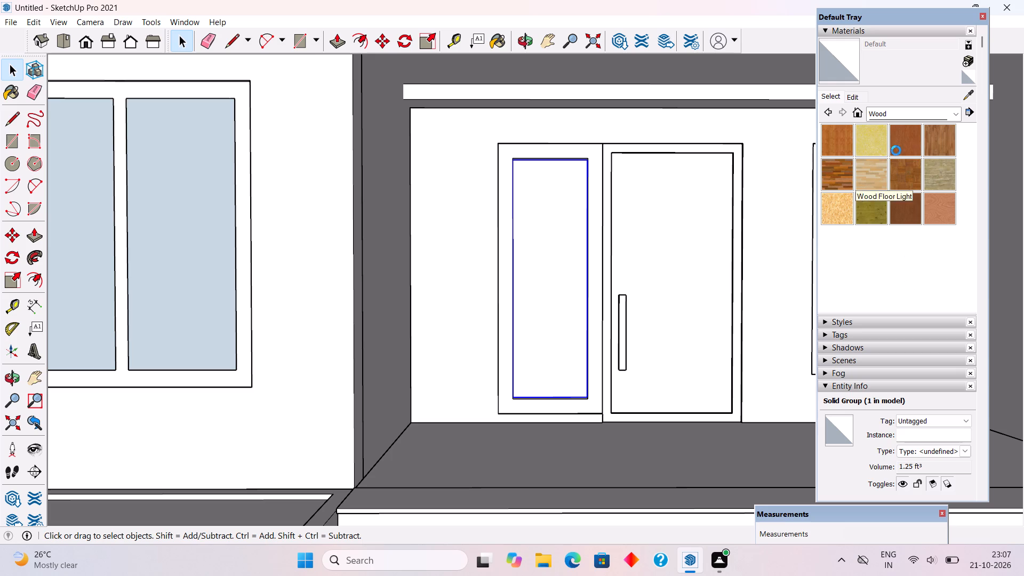
left_click(831, 141)
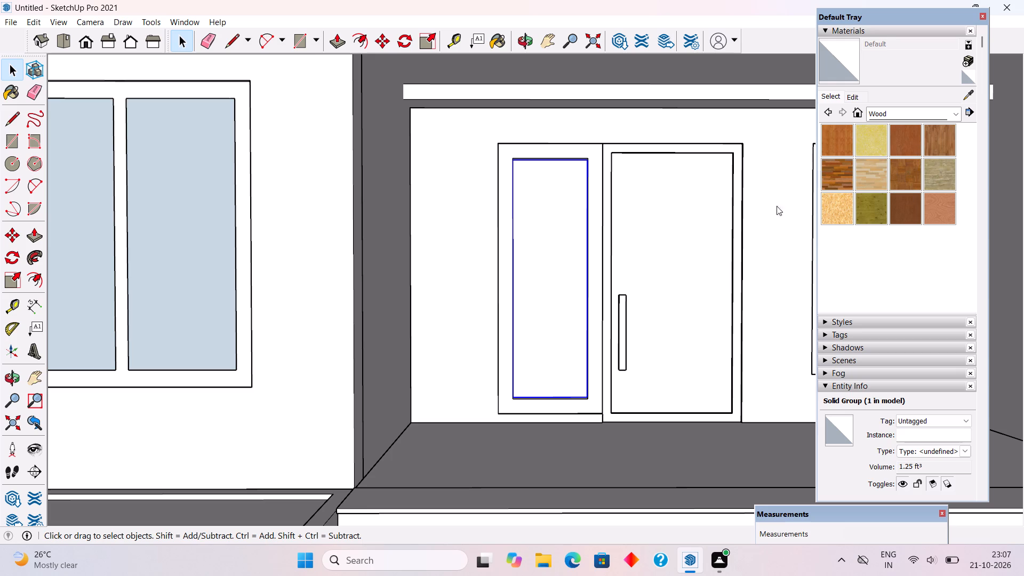
left_click(713, 239)
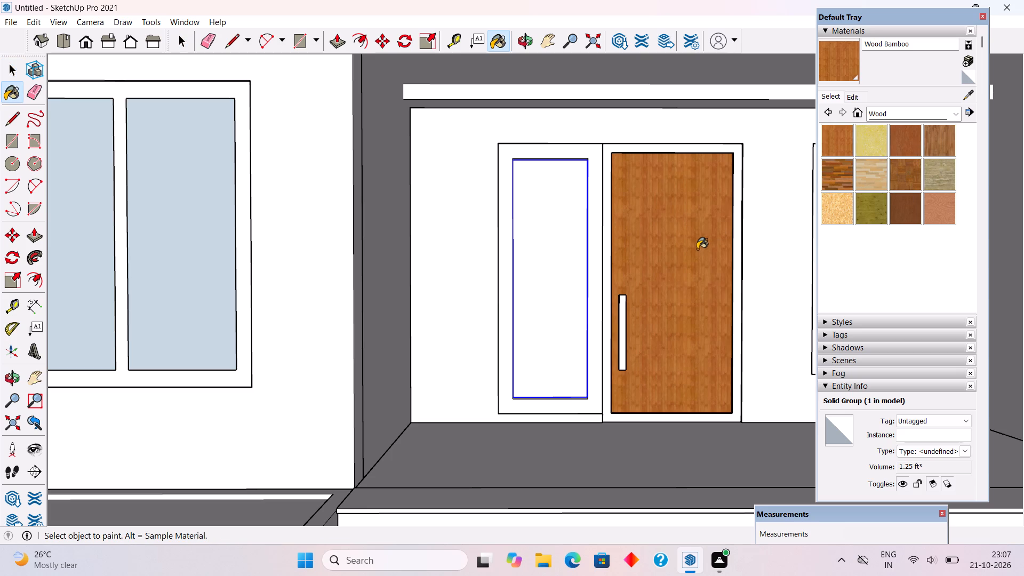
Paint the narrow side panel beside the entrance door with Wood Bamboo.
scroll(697, 249, "up", 1)
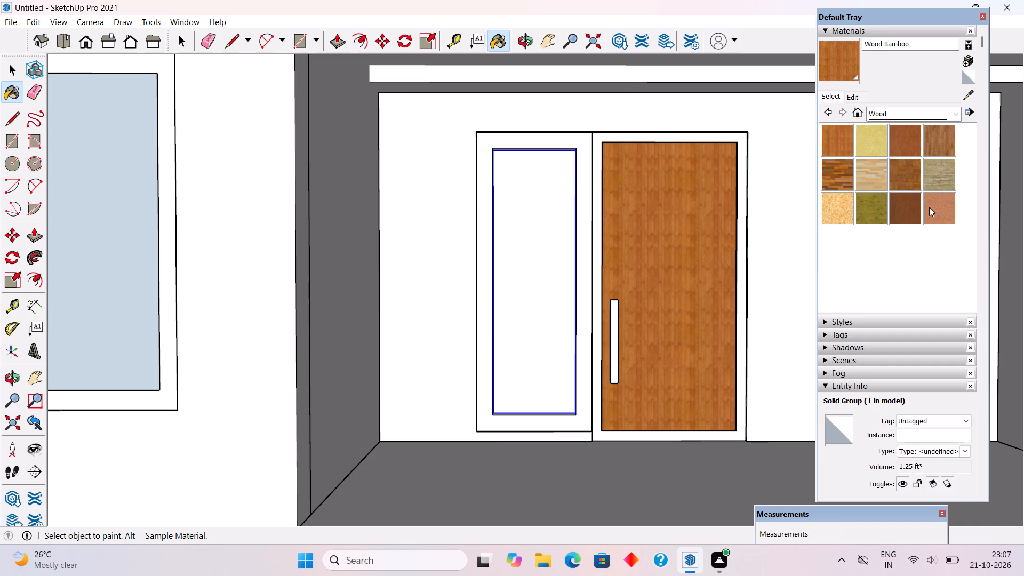
left_click(511, 243)
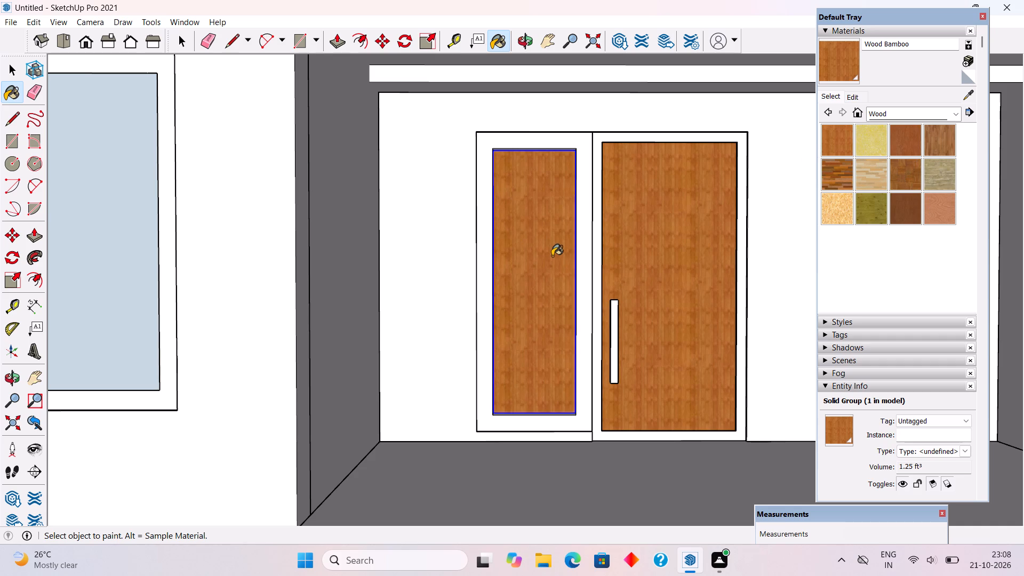
Paint the door handle with Wood Veneer 01.
left_click(907, 207)
left_click(614, 322)
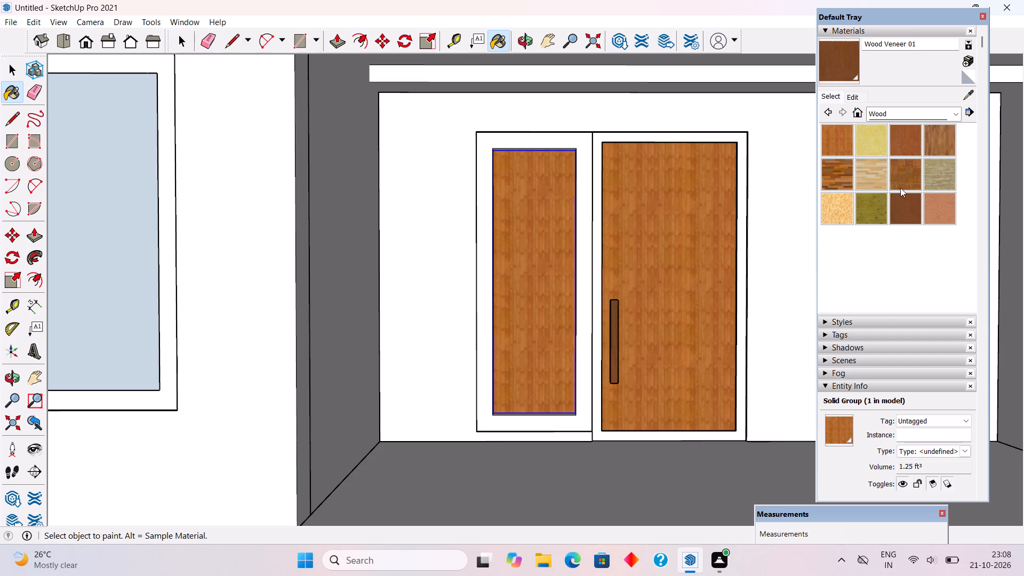
Paint the frame around the entrance door with Wood Bamboo.
left_click(836, 132)
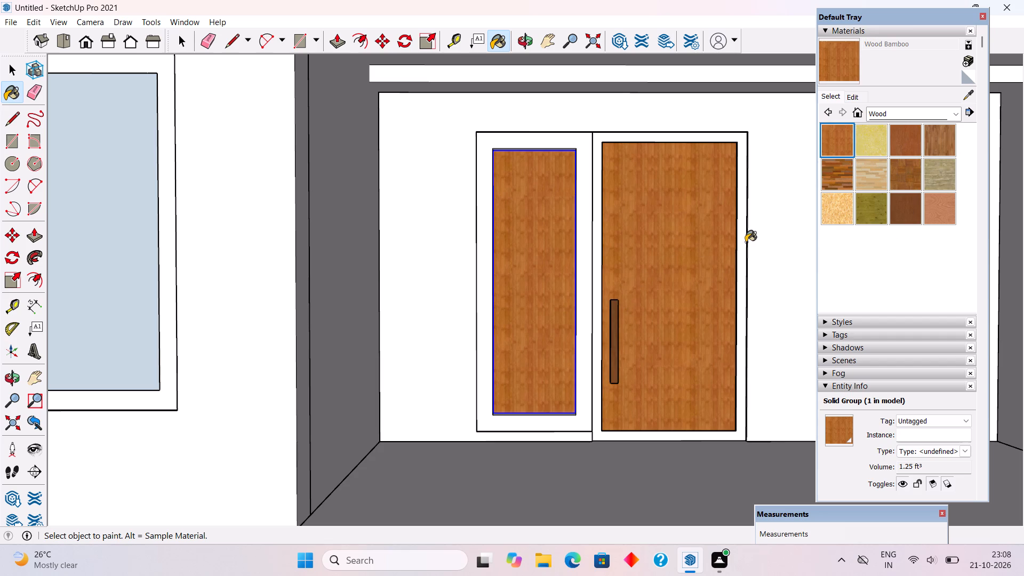
left_click(738, 265)
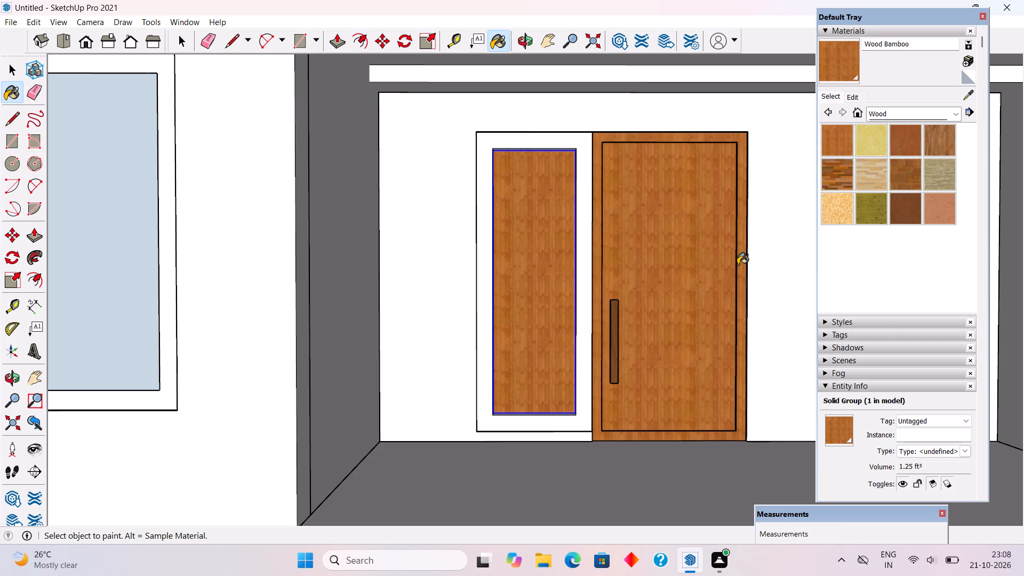
key("space")
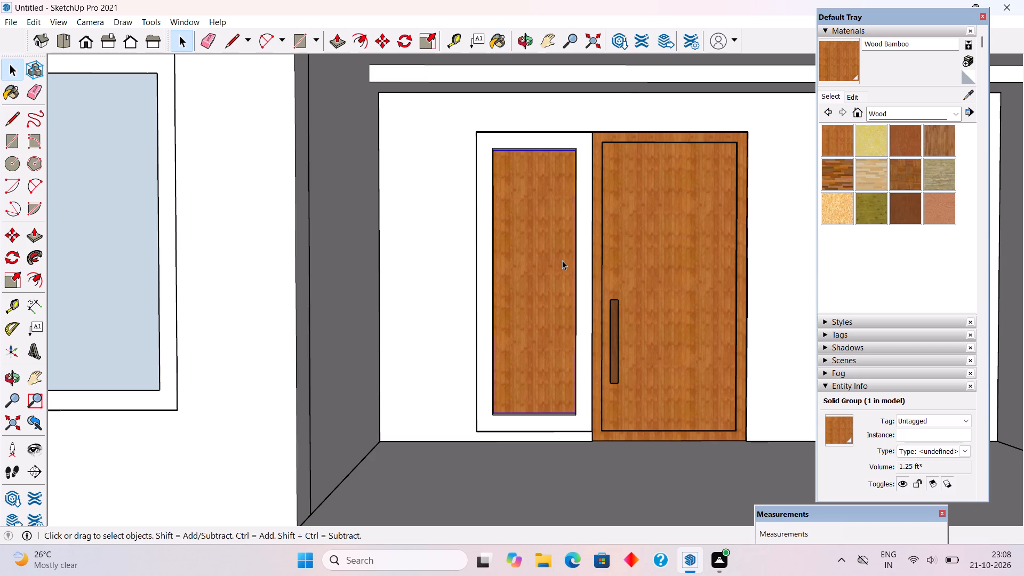
Draw a rectangle of about 2' 2" by 6' 11" over the narrow side panel beside the entrance door and group it.
left_click(646, 260)
scroll(647, 259, "down", 7)
middle_click_drag(593, 259, 602, 308)
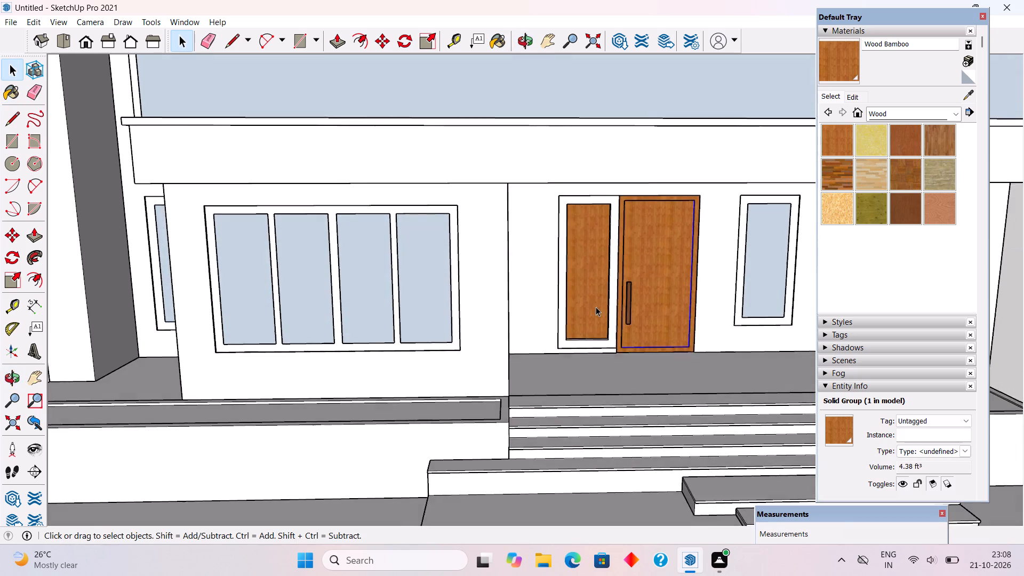
scroll(595, 306, "up", 7)
key("r")
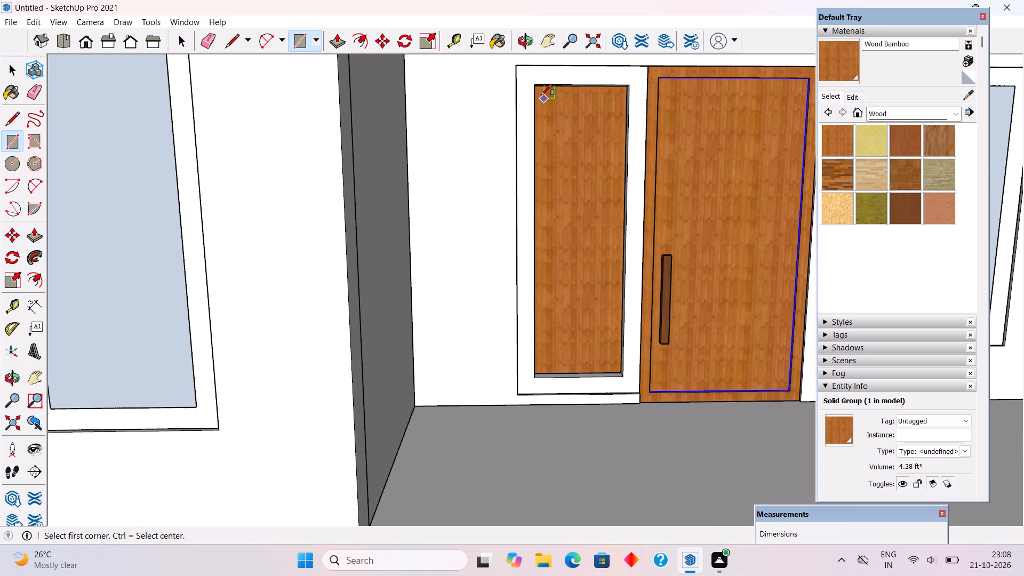
left_click(533, 84)
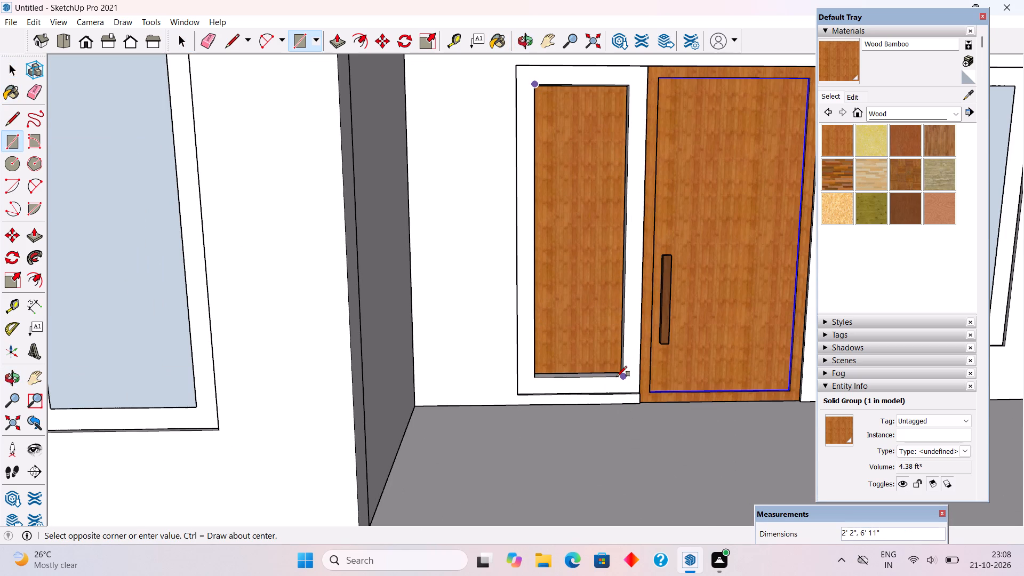
left_click(617, 377)
key("space")
triple_click(580, 356)
right_click(580, 356)
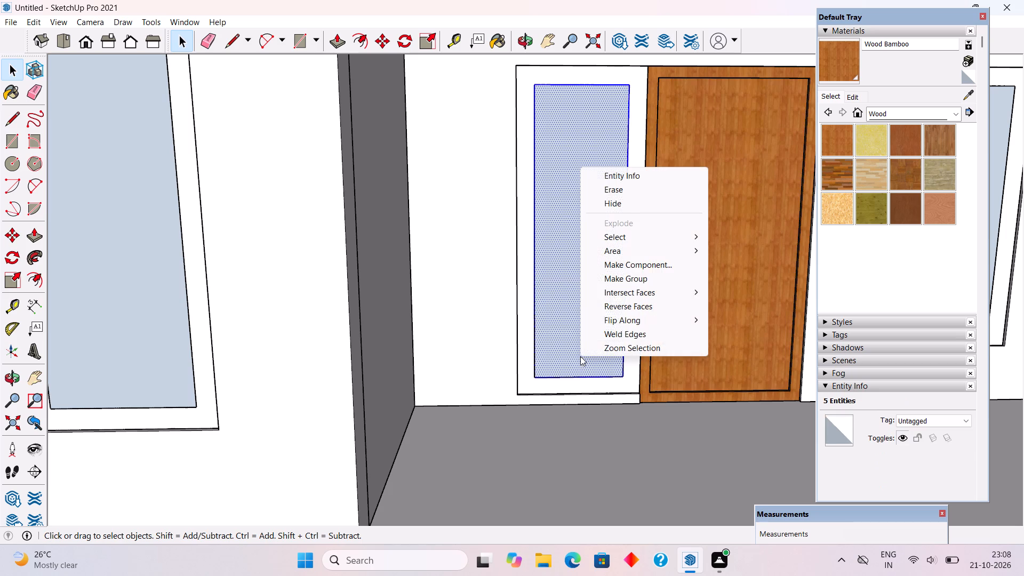
left_click(618, 282)
scroll(618, 282, "down", 11)
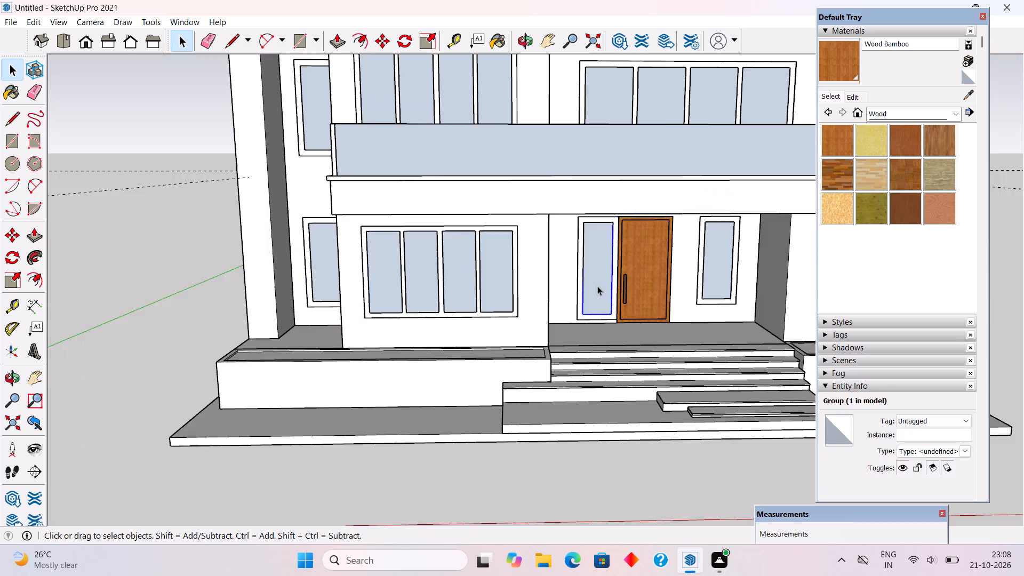
scroll(597, 286, "down", 5)
left_click(658, 454)
Paint the frames of the two narrow windows flanking the entrance door and the upper window above them with Color M09 from Colors.
middle_click_drag(650, 344, 651, 338)
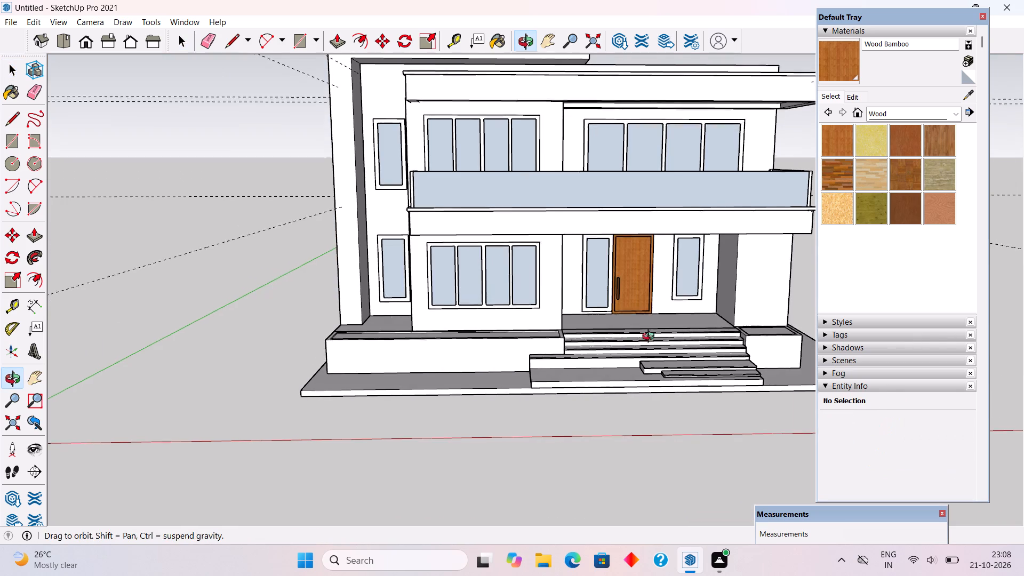
middle_click_drag(651, 338, 655, 295)
scroll(772, 245, "up", 3)
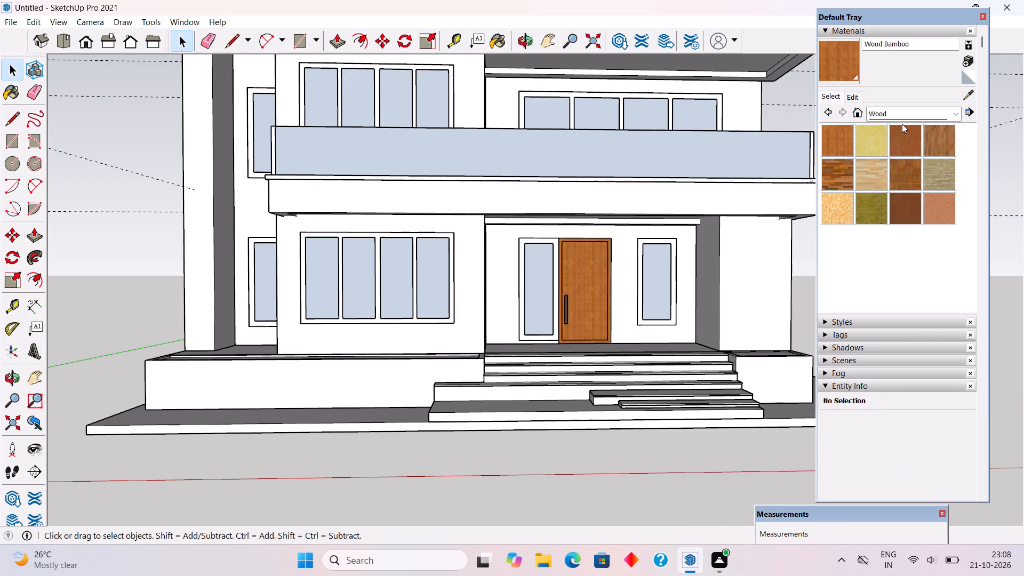
left_click(901, 119)
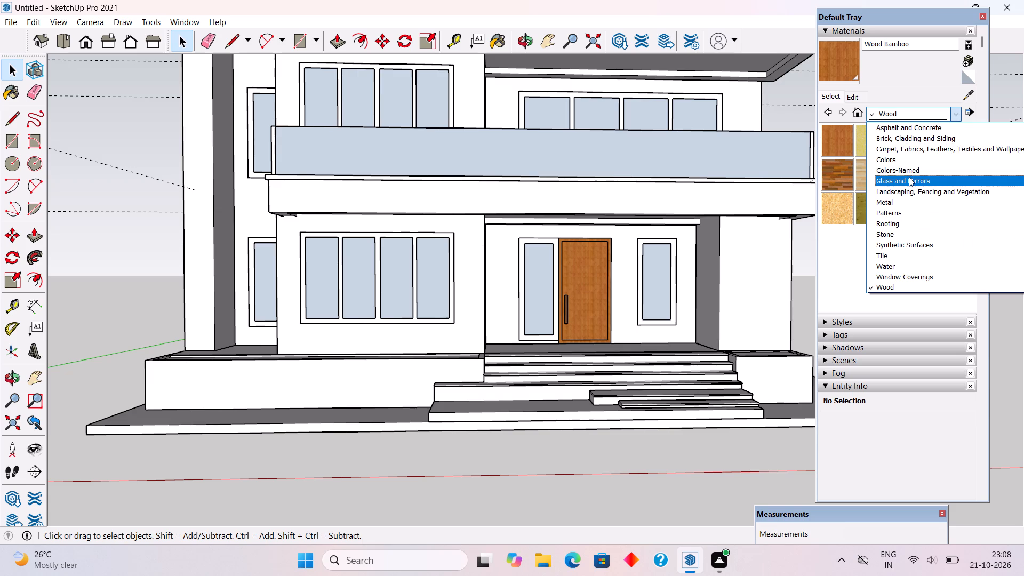
left_click(907, 163)
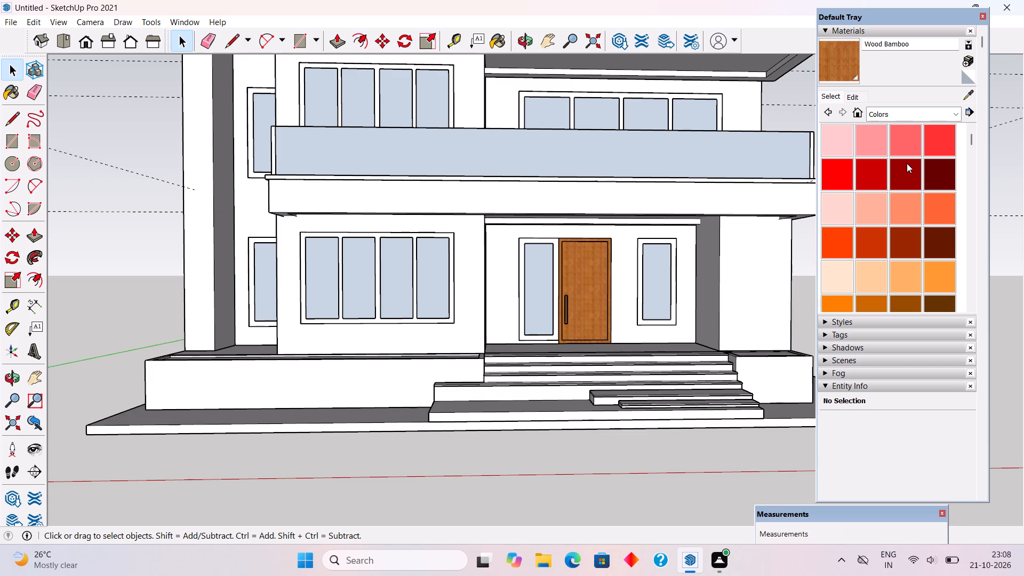
scroll(907, 163, "down", 11)
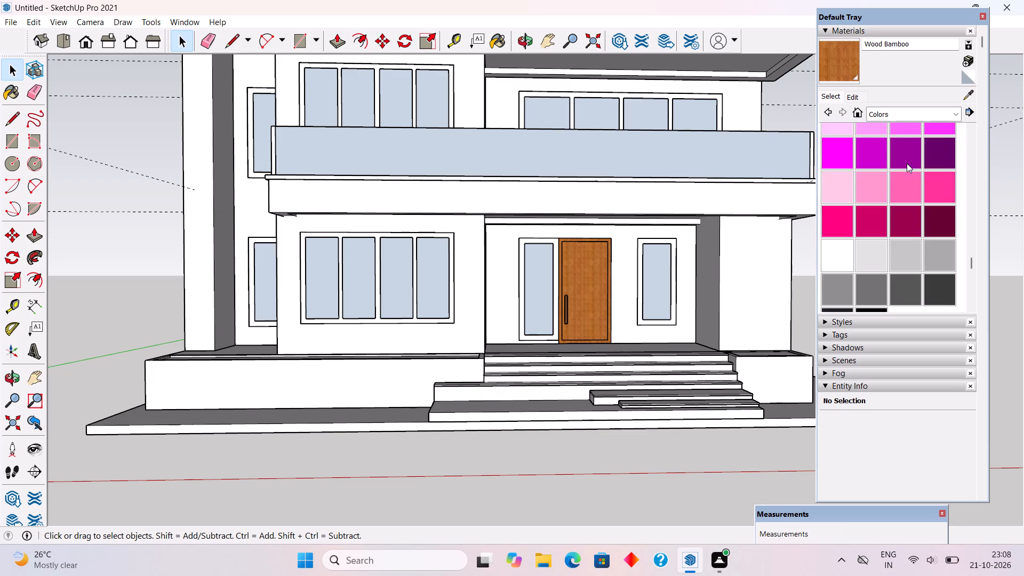
scroll(928, 186, "down", 2)
left_click(876, 194)
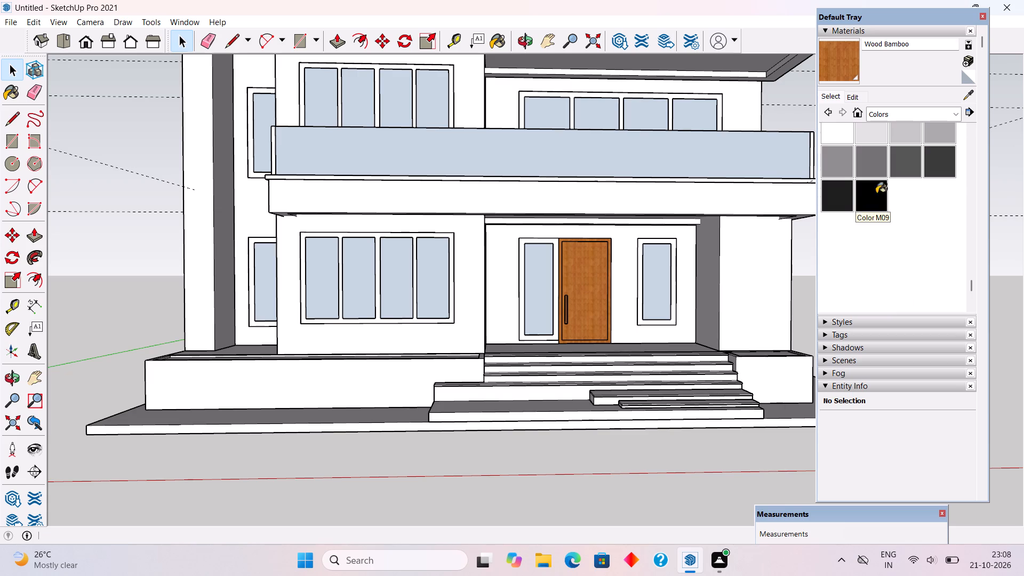
scroll(720, 254, "up", 4)
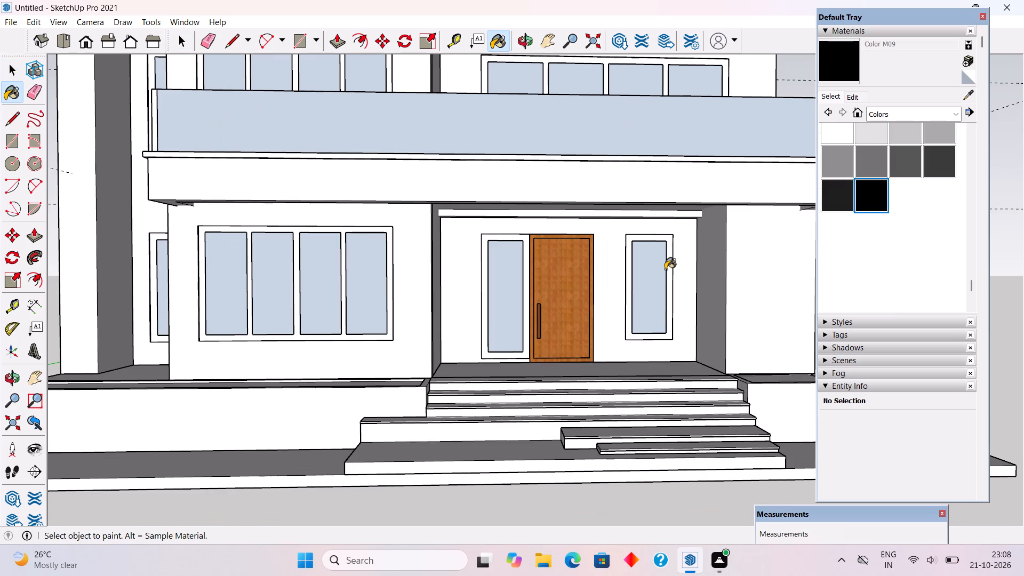
left_click(670, 284)
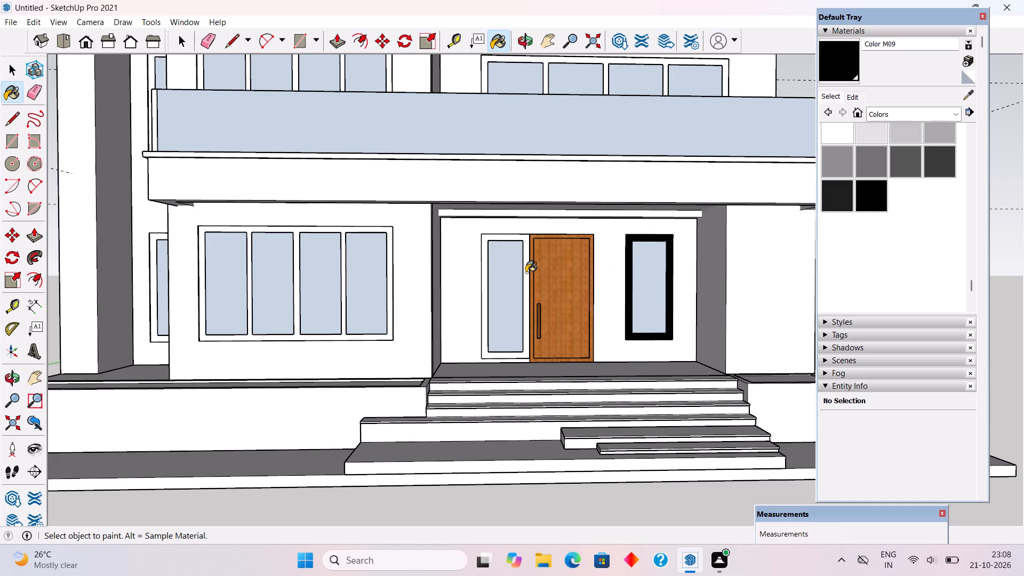
left_click(526, 273)
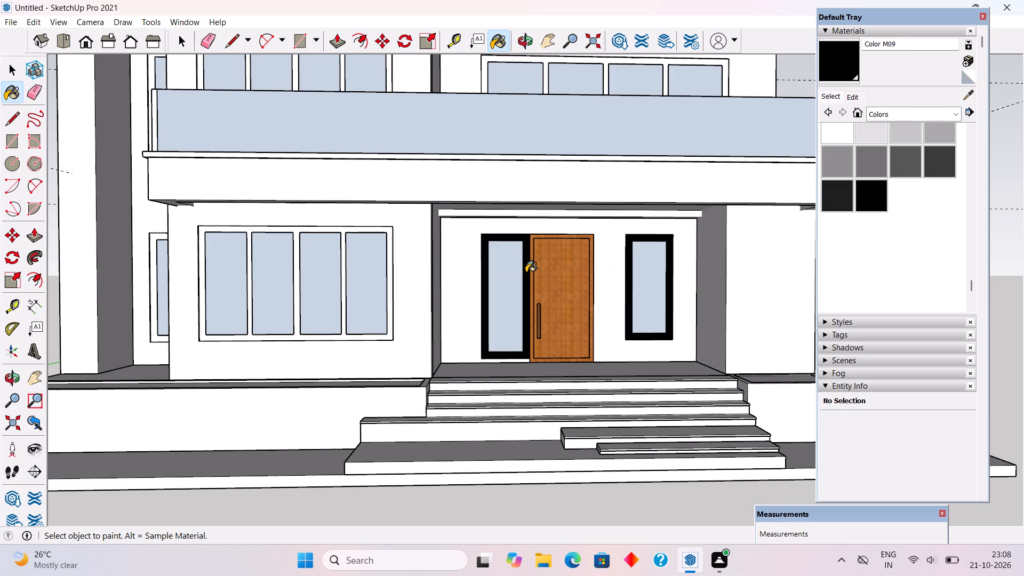
left_click(545, 65)
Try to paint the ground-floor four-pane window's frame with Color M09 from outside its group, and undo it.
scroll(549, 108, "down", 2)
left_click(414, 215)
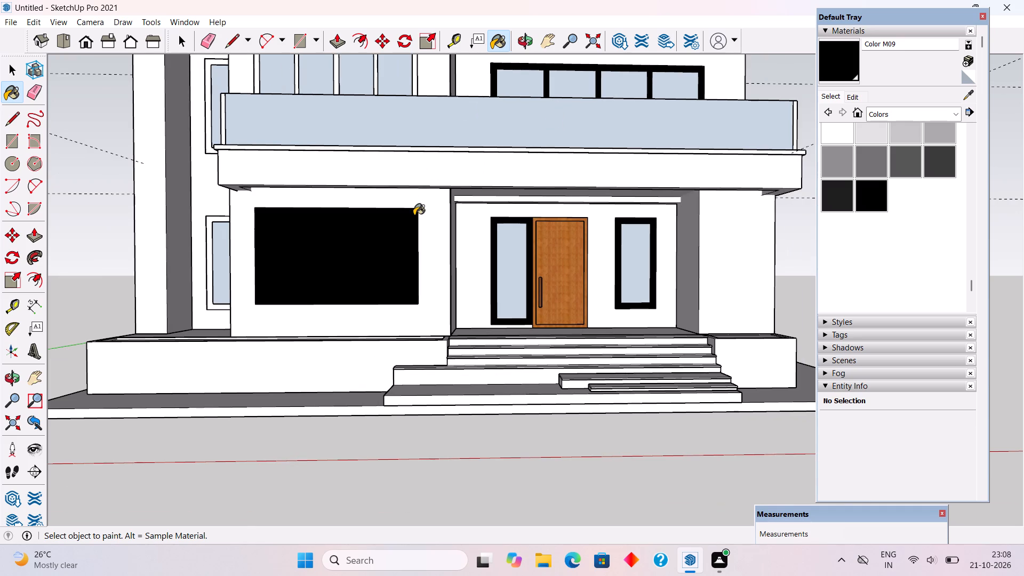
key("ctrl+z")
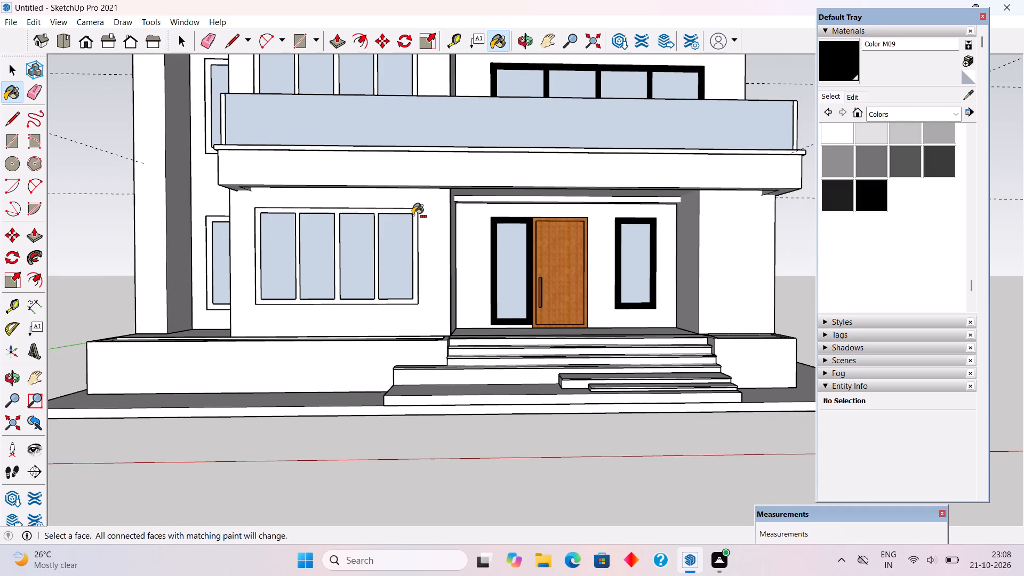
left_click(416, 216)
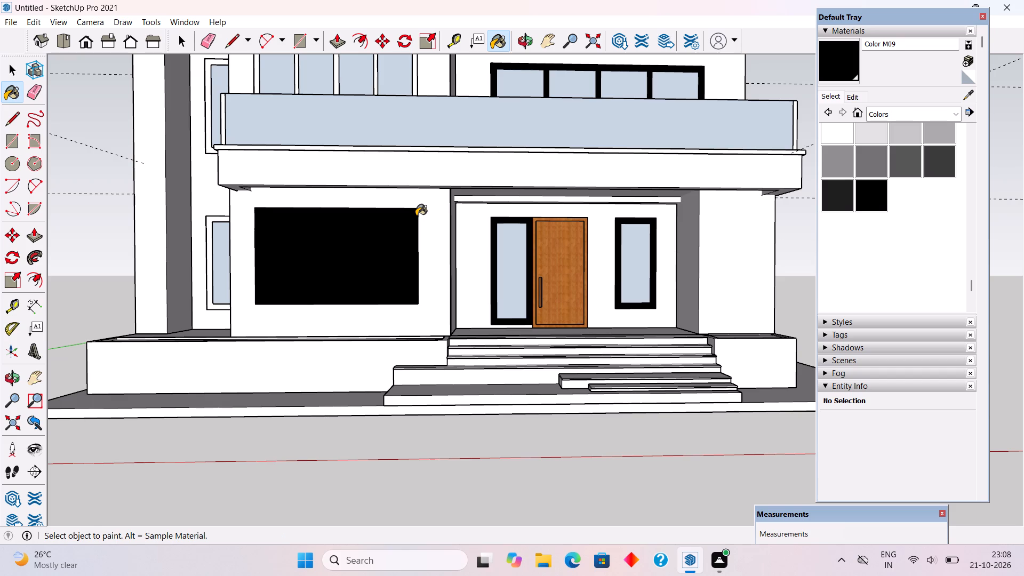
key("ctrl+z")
Open the ground-floor four-pane window group and paint only its frame with Color M09.
key("space")
double_click(398, 223)
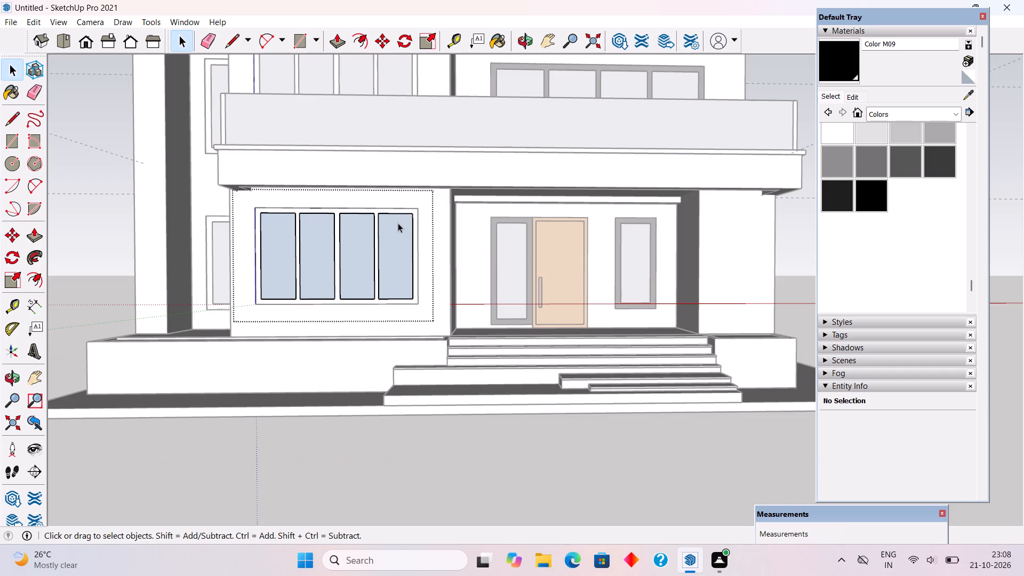
left_click(398, 223)
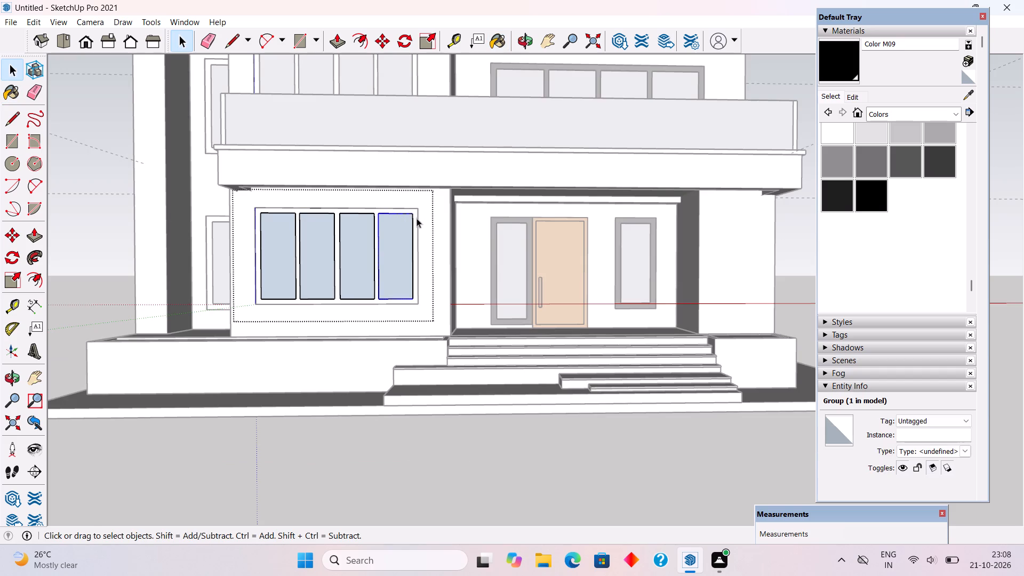
left_click(415, 221)
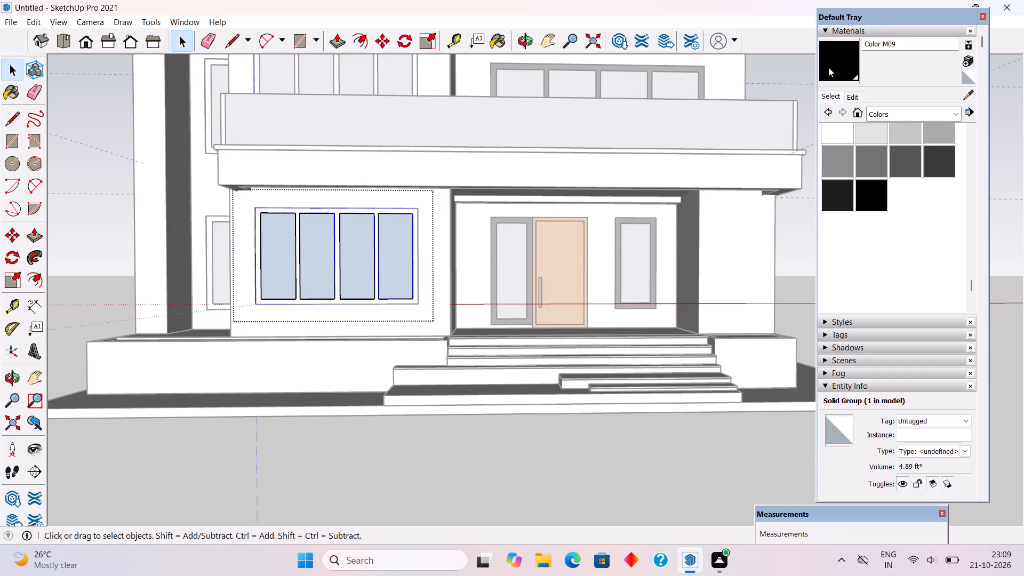
left_click(828, 67)
scroll(474, 187, "up", 9)
left_click(372, 233)
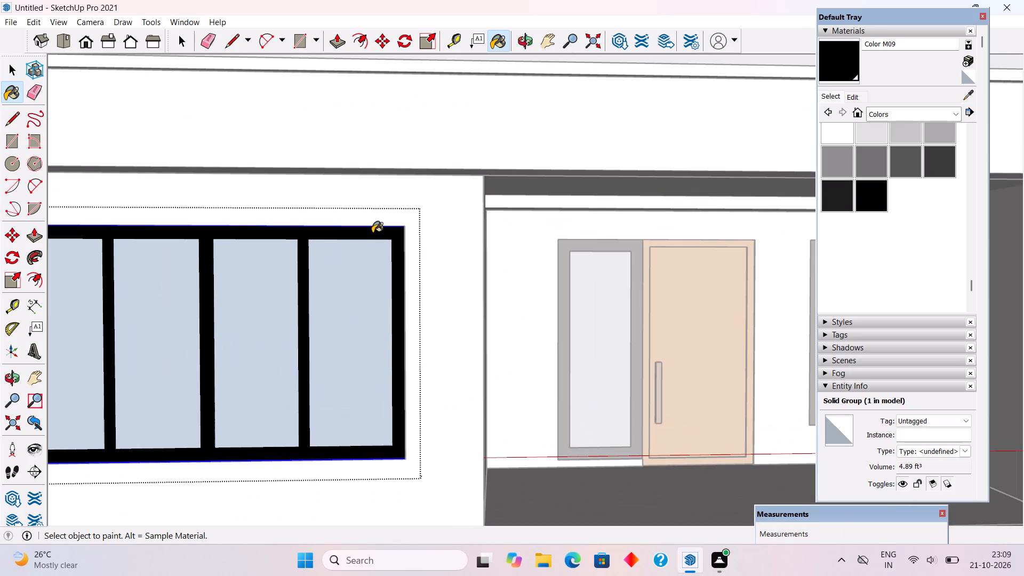
scroll(372, 233, "down", 10)
key("space")
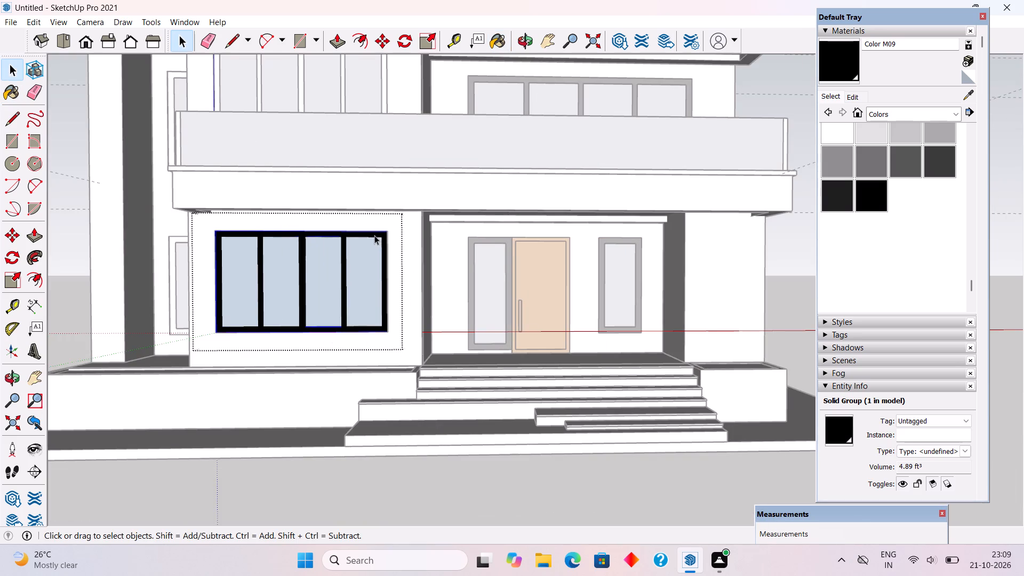
scroll(374, 235, "down", 4)
scroll(374, 235, "up", 1)
scroll(374, 235, "down", 1)
left_click(357, 98)
Paint the frames of the remaining upper-floor four-pane window and the two narrow windows on the recessed side wall with Color M09.
middle_click_drag(372, 161, 446, 220)
left_click(821, 63)
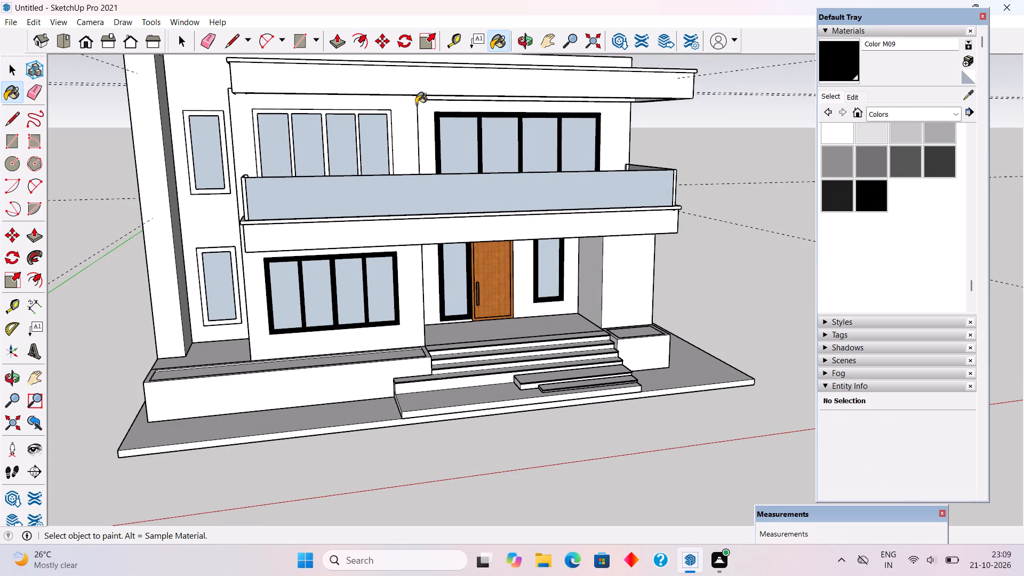
left_click(386, 110)
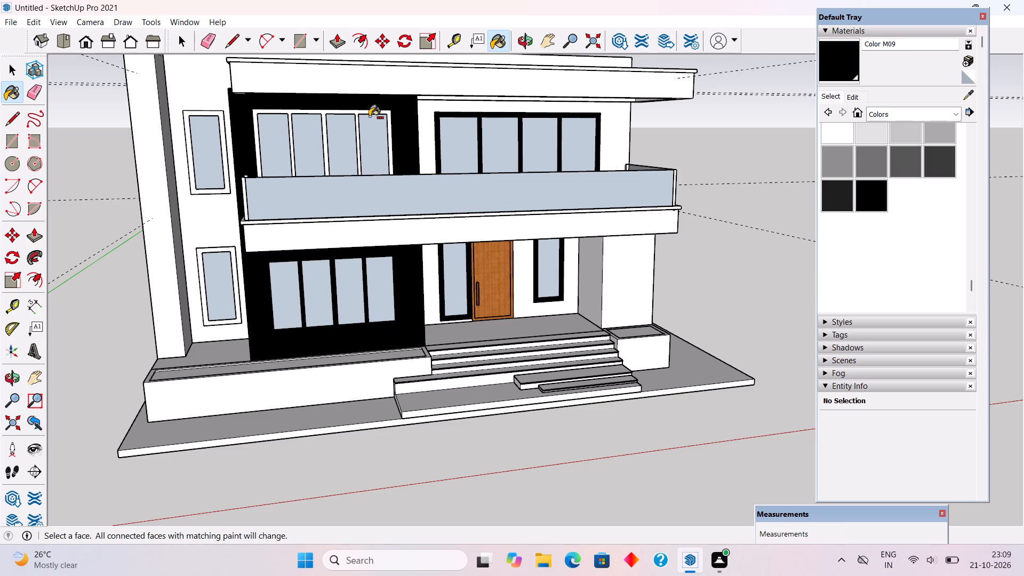
key("ctrl+z")
left_click(372, 113)
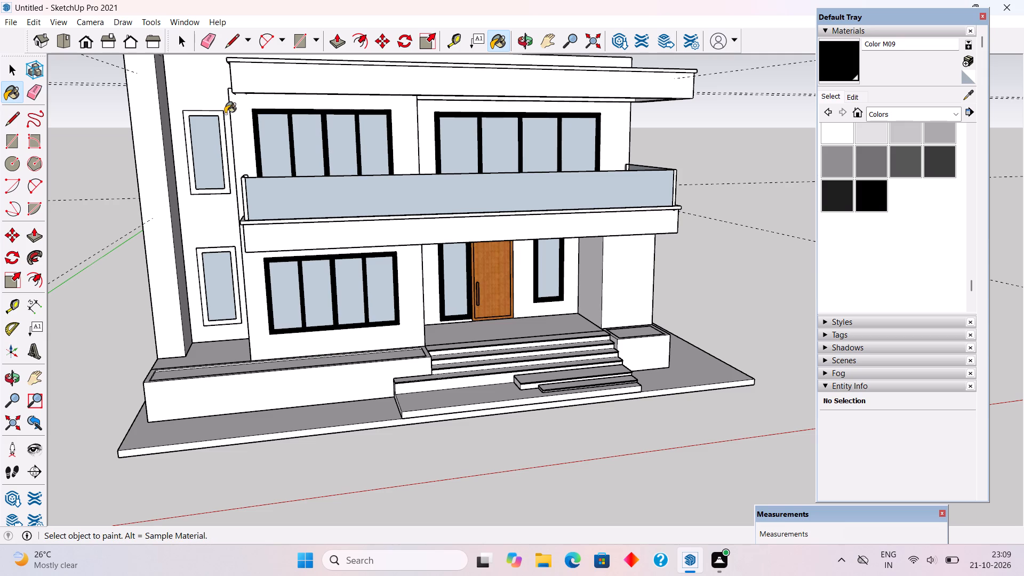
left_click(213, 114)
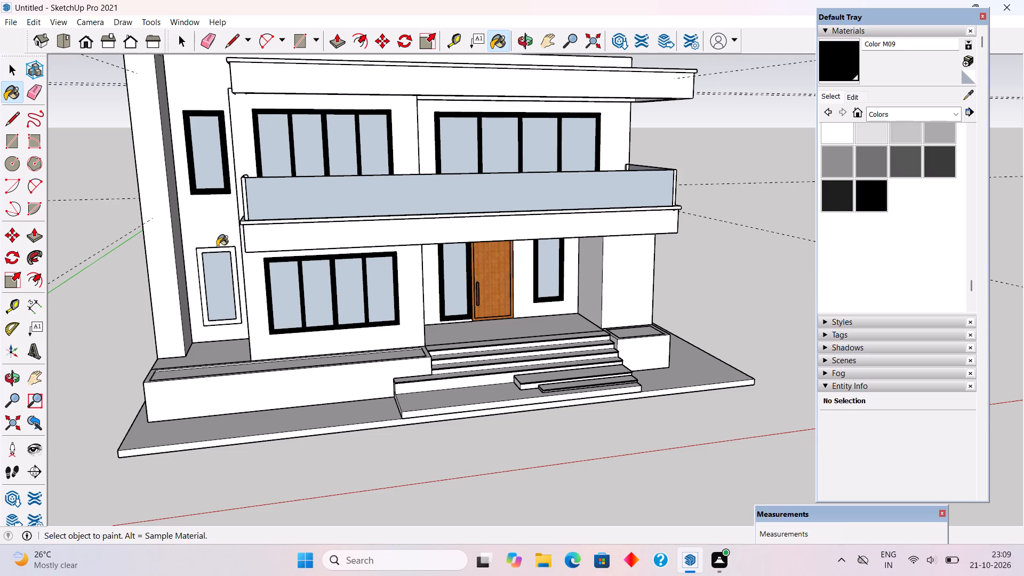
left_click(216, 251)
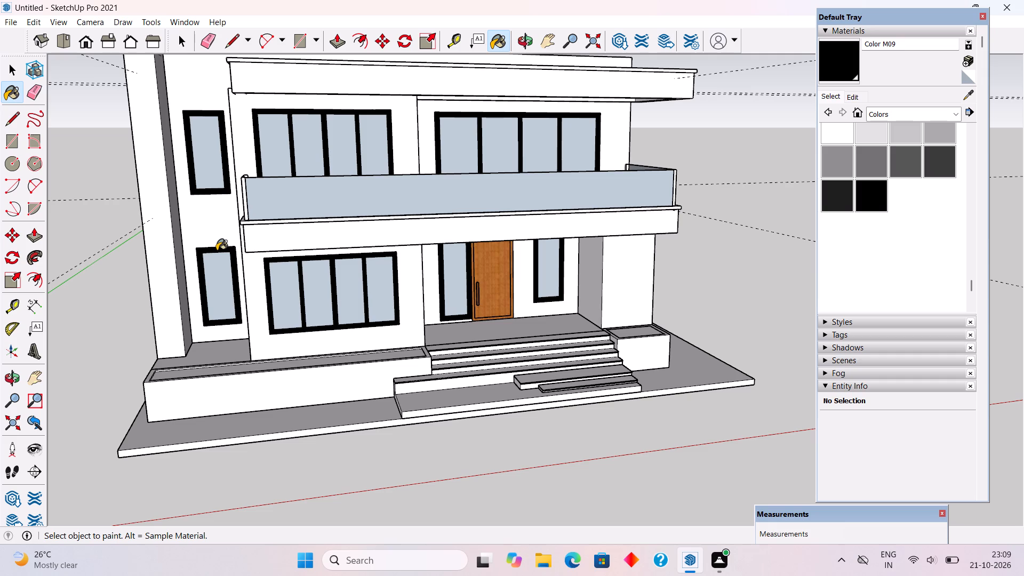
Paint the balcony's base trim, the lower roof's edge cap and the tall roof parapet's top with Color M09.
left_click(246, 223)
scroll(239, 203, "down", 4)
scroll(267, 94, "up", 2)
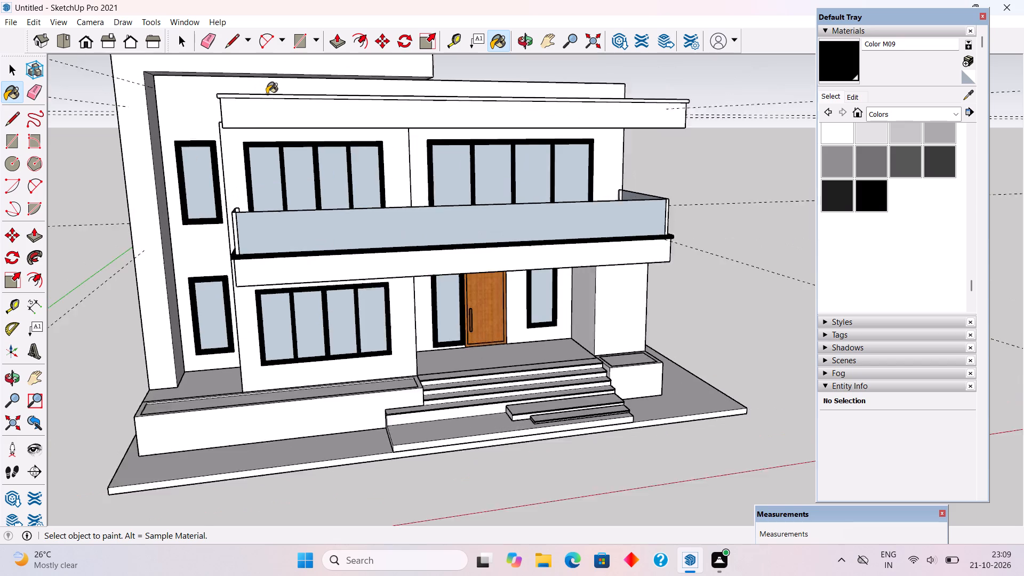
scroll(267, 94, "up", 5)
left_click(267, 99)
middle_click_drag(266, 169, 286, 261)
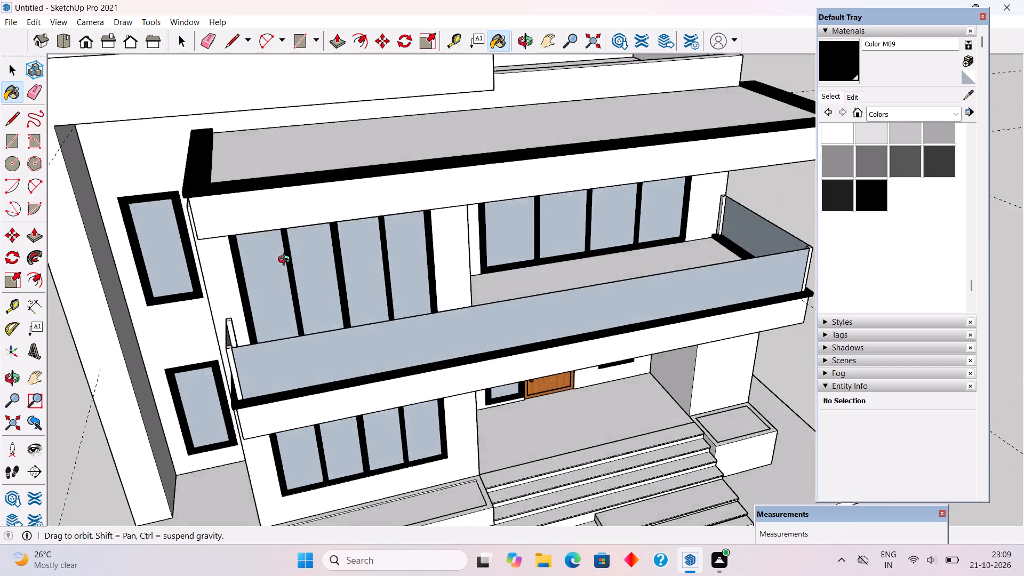
middle_click_drag(286, 261, 382, 327)
left_click(278, 165)
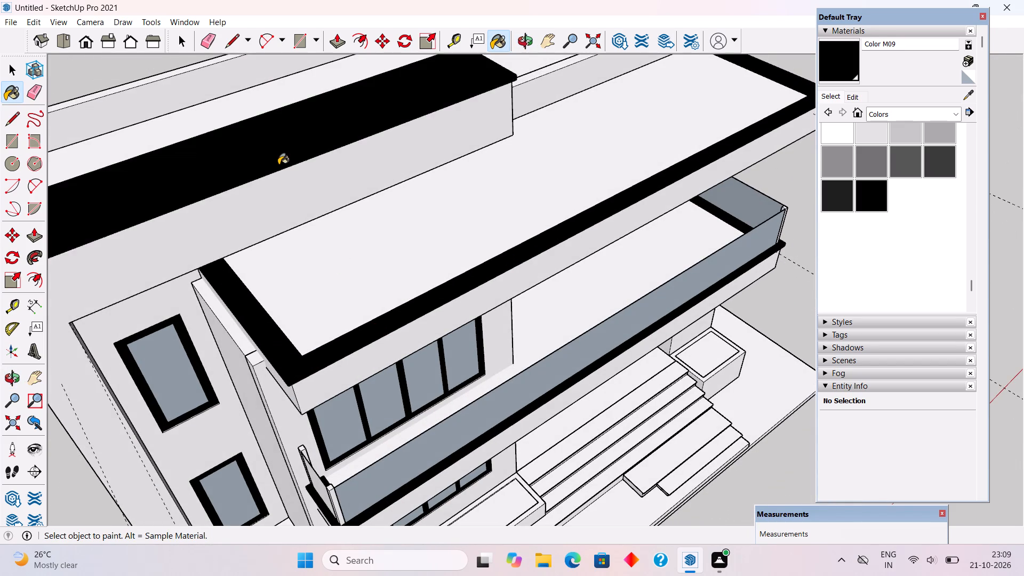
Examine the painted house facade and roof edges from several angles.
scroll(278, 165, "down", 10)
middle_click_drag(347, 185, 283, 79)
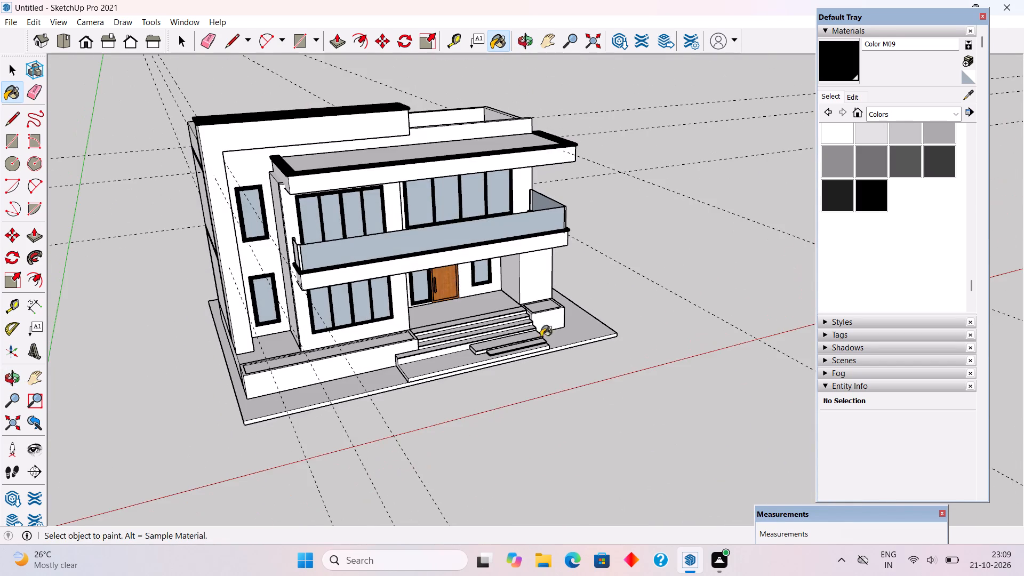
middle_click_drag(526, 277, 356, 240)
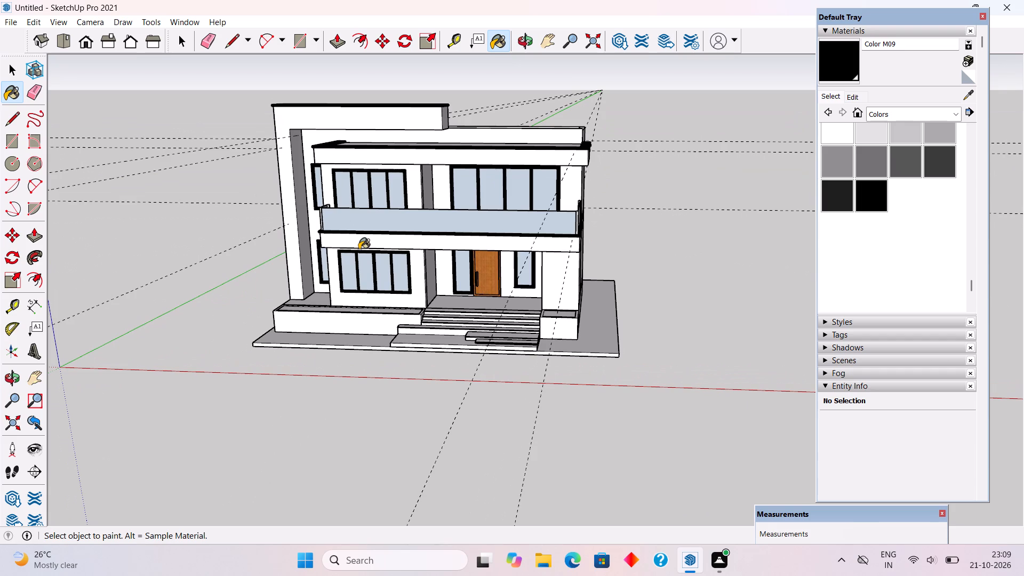
scroll(355, 247, "down", 3)
scroll(485, 380, "up", 2)
middle_click_drag(560, 364, 680, 385)
scroll(680, 385, "up", 1)
scroll(419, 143, "up", 2)
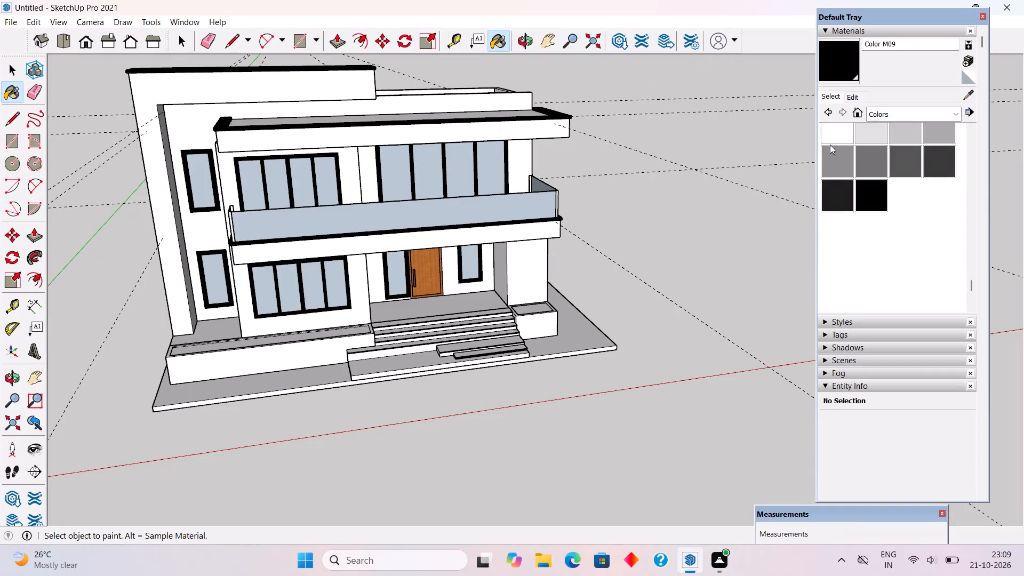
Paint the balcony's glass railing with Translucent Glass Blue from the Glass and Mirrors collection.
left_click(898, 110)
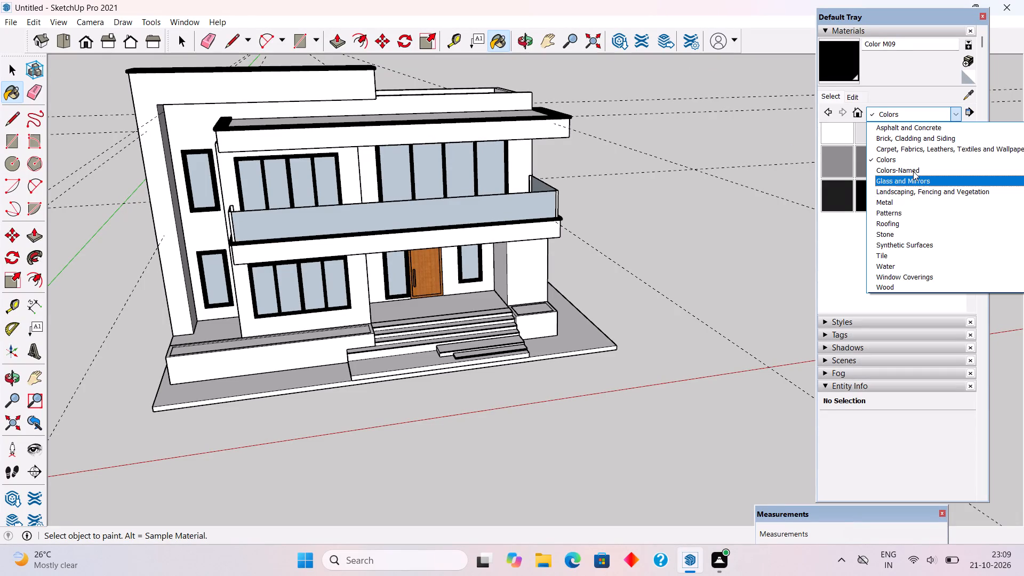
left_click(914, 176)
left_click(930, 176)
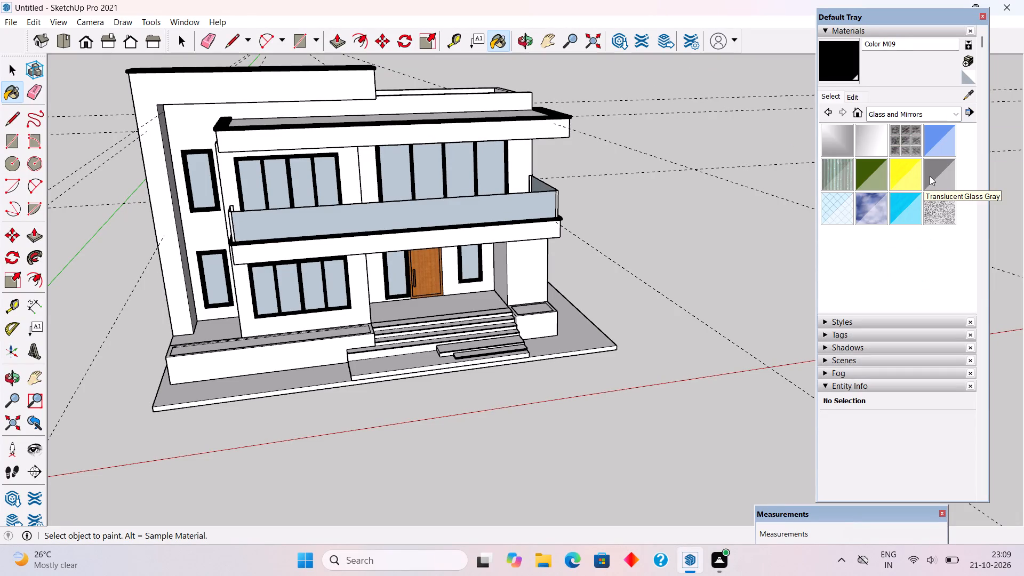
left_click(936, 142)
left_click(470, 204)
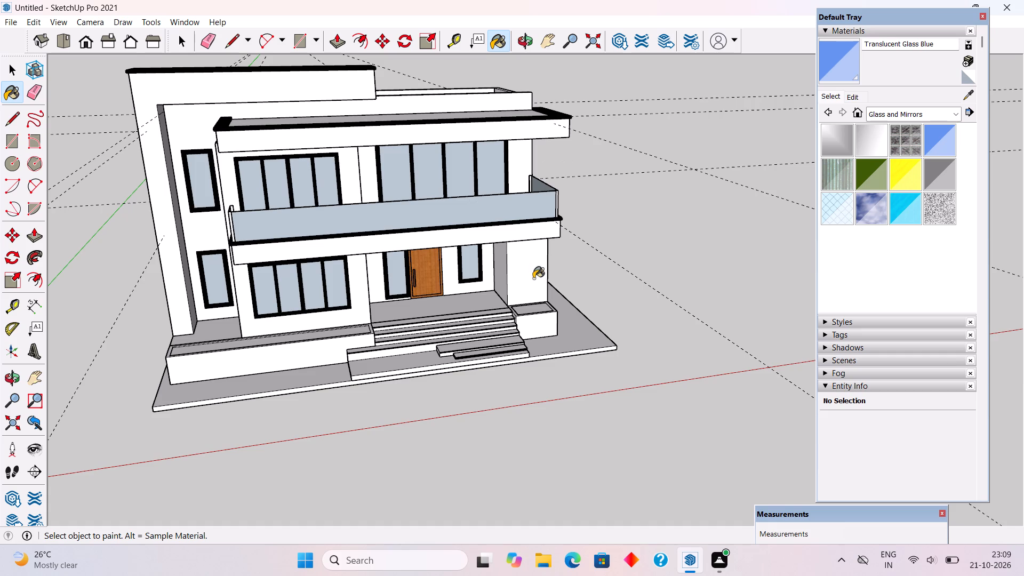
Paint the panes of the upper-floor four-pane window directly above the ground-floor four-pane window with Translucent Glass Blue.
middle_click_drag(494, 177, 464, 101)
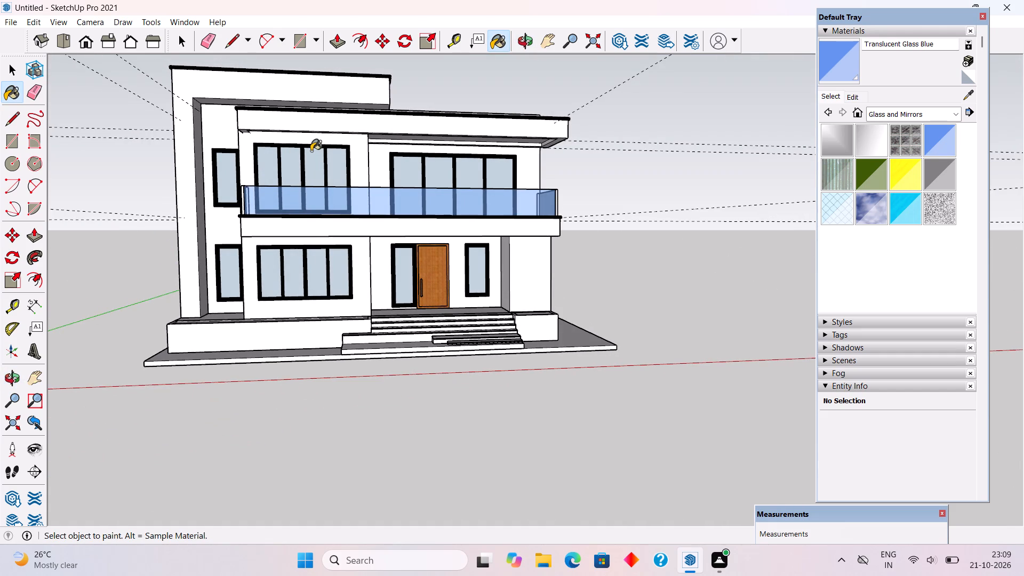
scroll(231, 160, "up", 2)
left_click(282, 177)
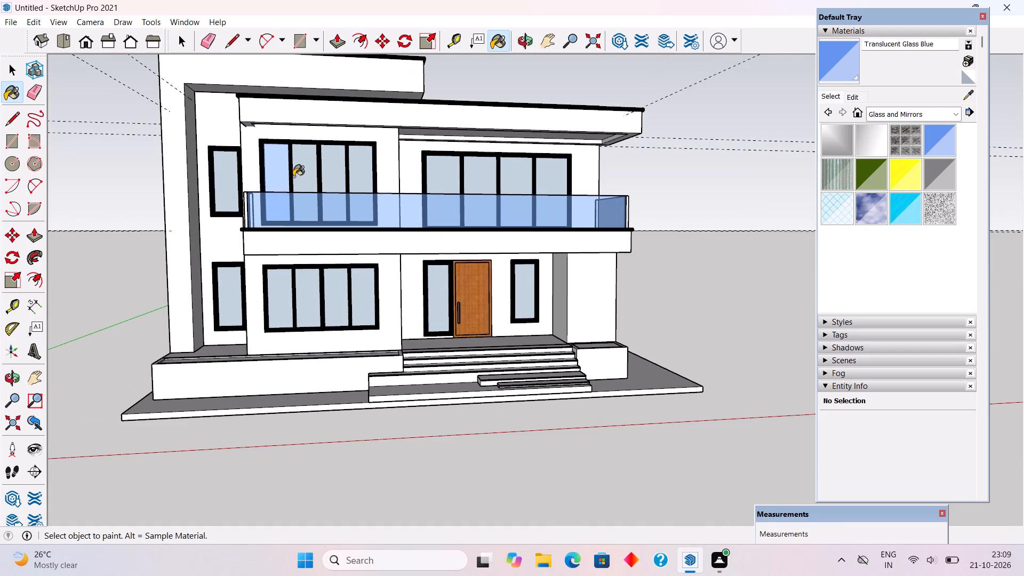
left_click(311, 173)
left_click(330, 170)
left_click(352, 169)
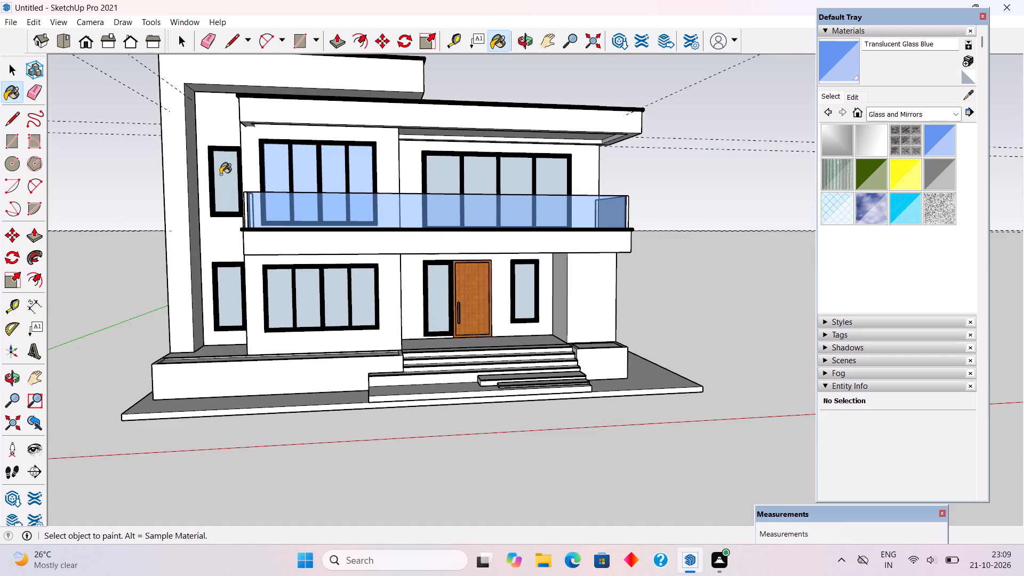
Paint the panes of the recessed wall's two narrow windows, the ground-floor four-pane window and both windows flanking the entrance door with Translucent Glass Blue.
left_click(220, 174)
left_click(223, 271)
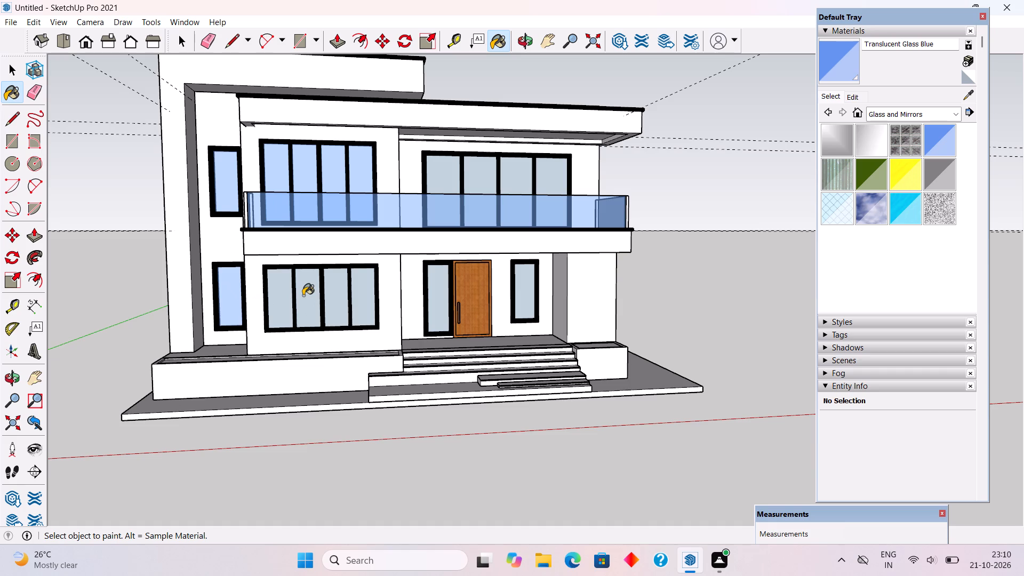
left_click(303, 295)
left_click(431, 283)
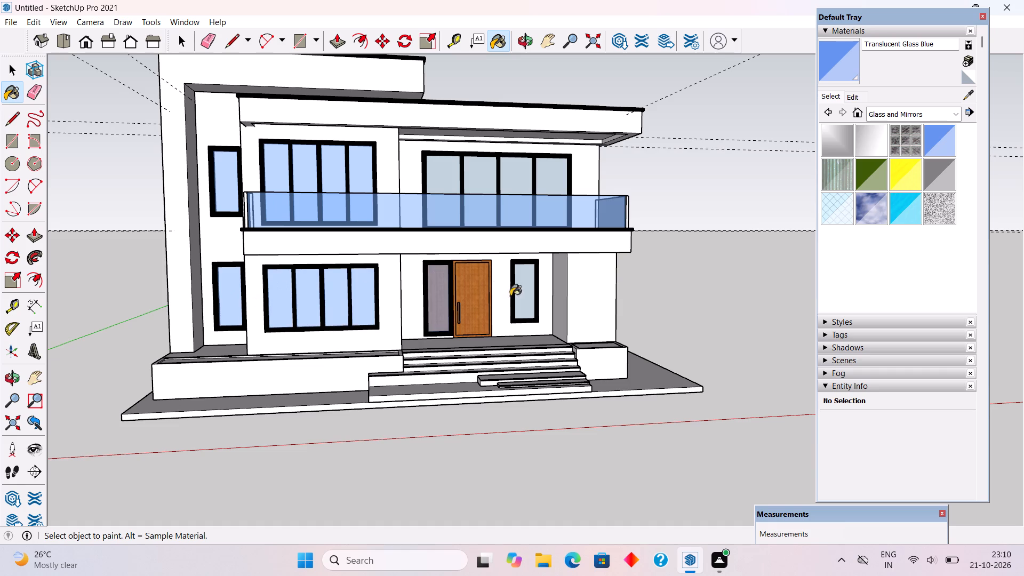
left_click(527, 290)
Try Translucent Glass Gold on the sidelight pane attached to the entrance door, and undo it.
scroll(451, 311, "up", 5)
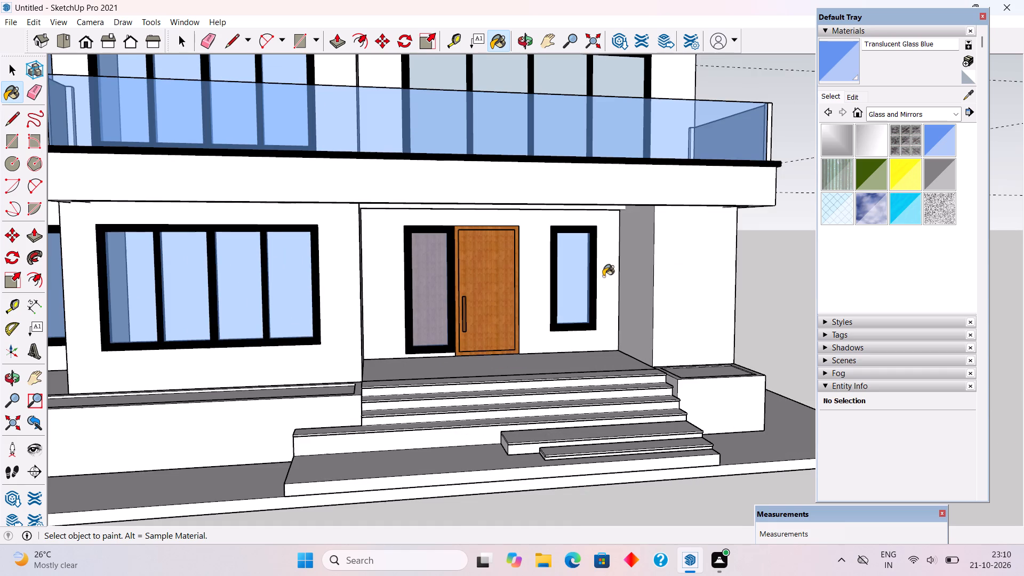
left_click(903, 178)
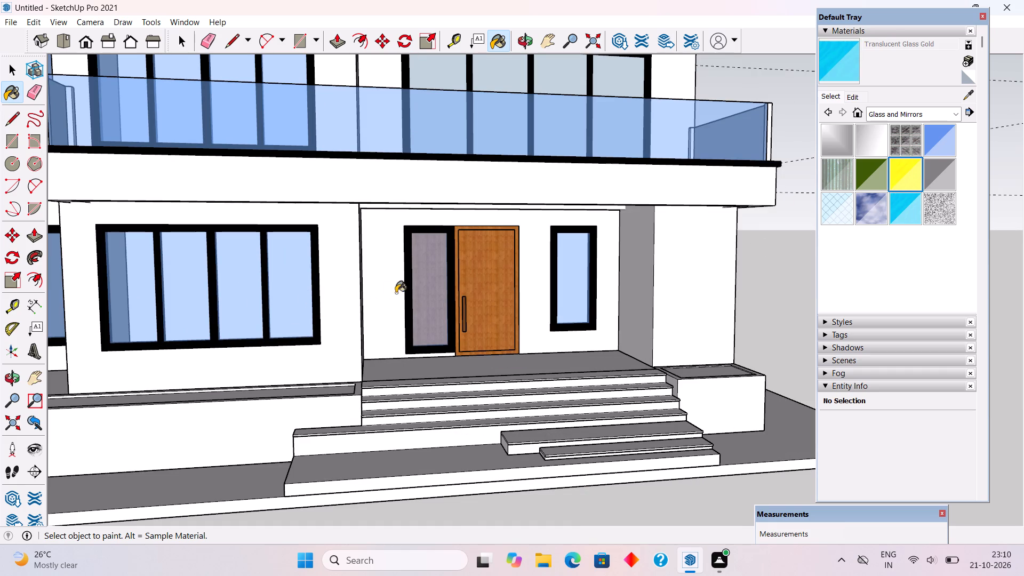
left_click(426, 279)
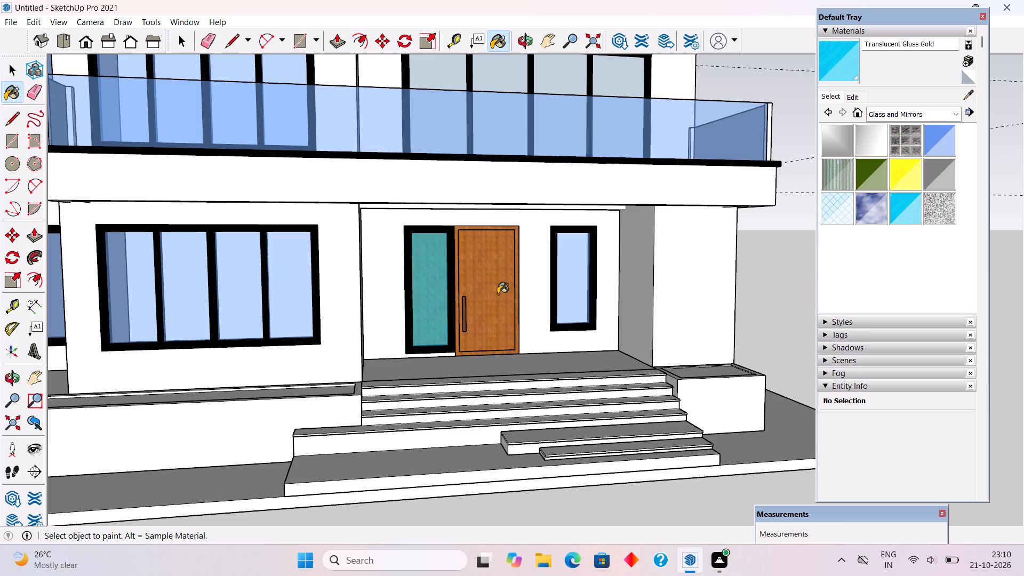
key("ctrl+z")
Paint the sidelight pane attached to the entrance door with Translucent Glass Gray, undoing any paint applied to the surrounding wall.
left_click(947, 173)
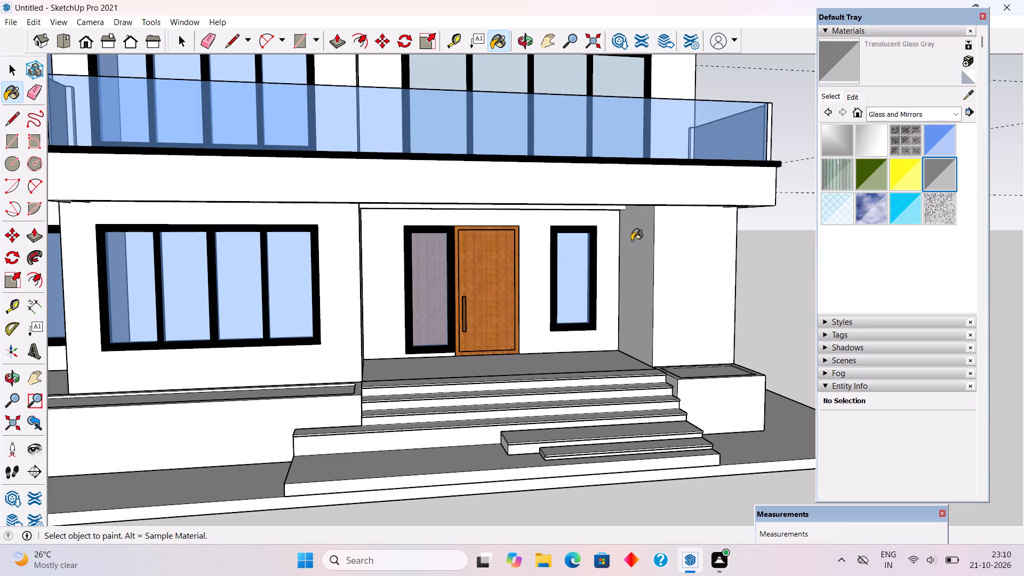
left_click(427, 307)
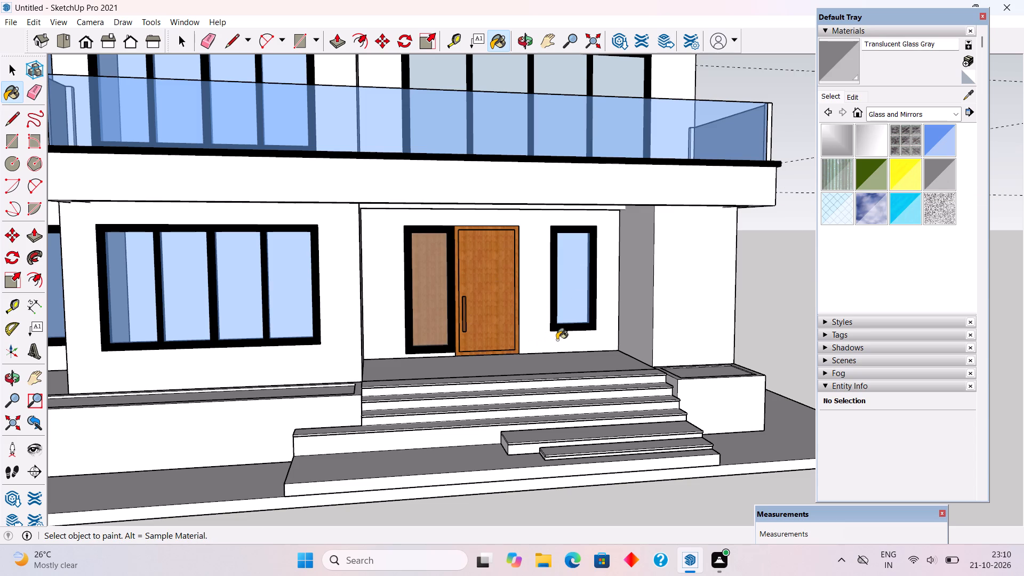
left_click(557, 340)
key("space")
scroll(557, 340, "down", 3)
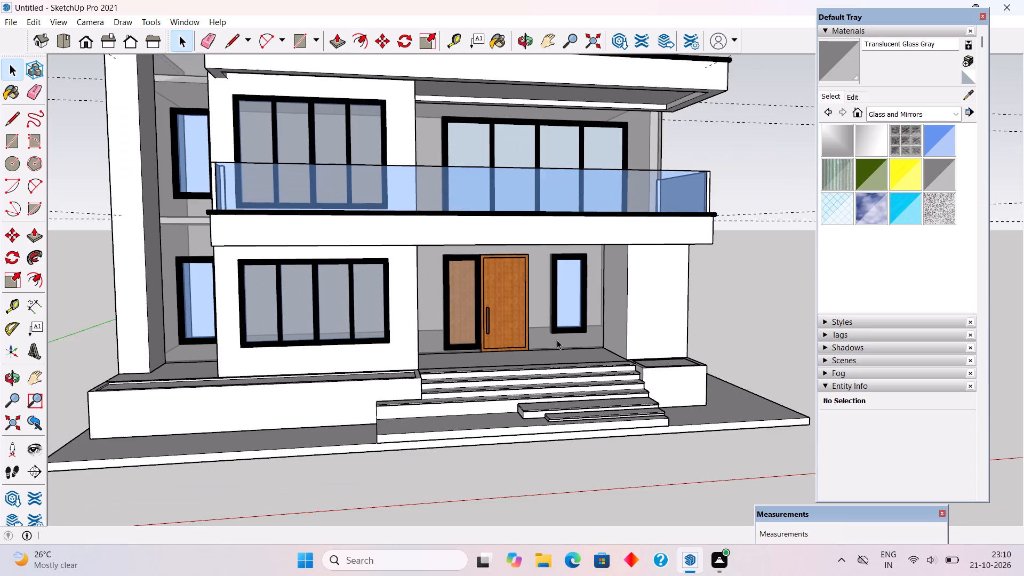
key("ctrl+z")
key("space")
Paint the long planter in front of the house with Color M07 from the Colors collection.
scroll(557, 340, "down", 6)
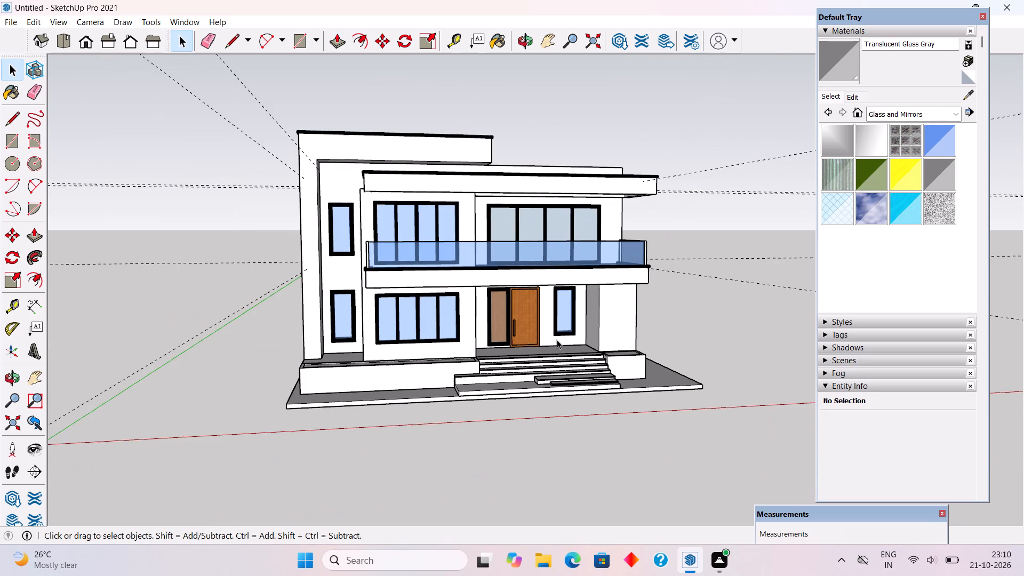
scroll(641, 277, "up", 6)
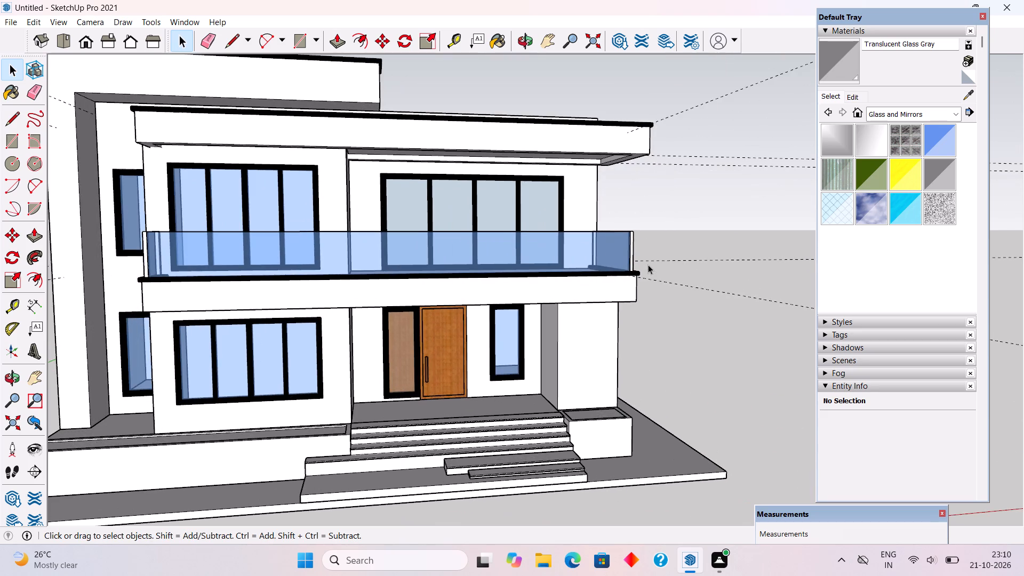
middle_click_drag(557, 236, 470, 211)
middle_click_drag(470, 256, 483, 350)
scroll(483, 350, "down", 2)
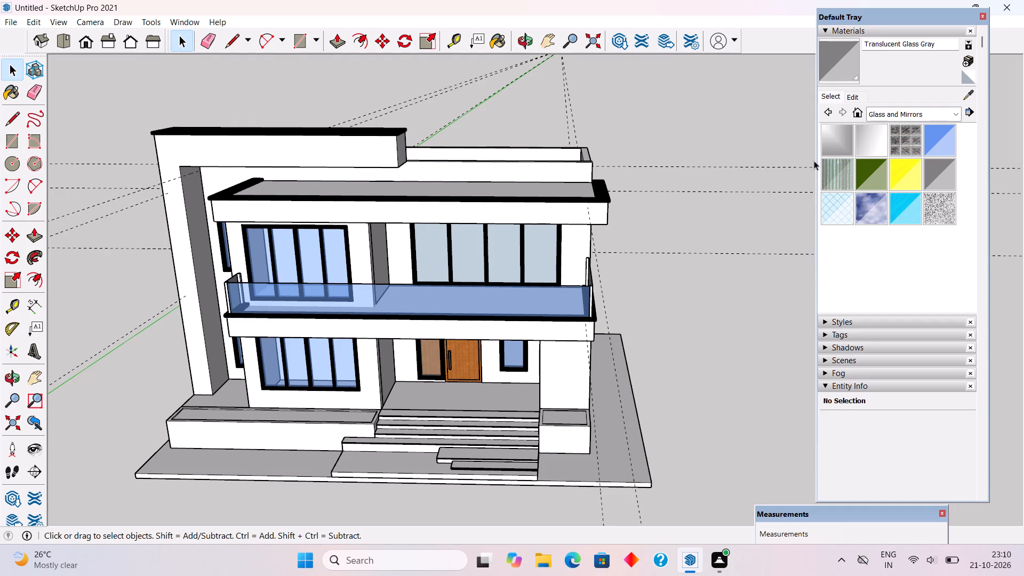
left_click(902, 111)
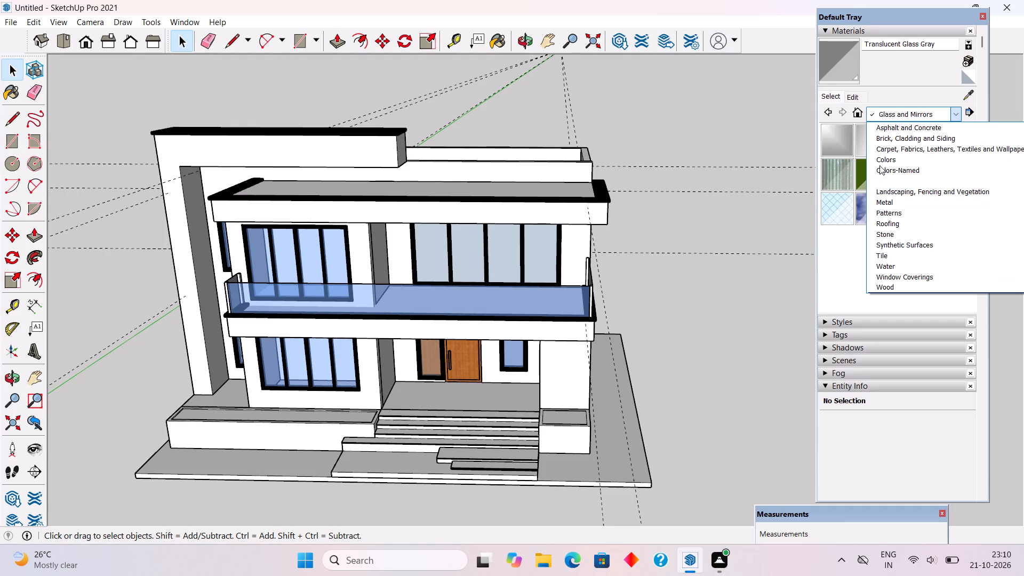
left_click(879, 162)
scroll(908, 184, "down", 9)
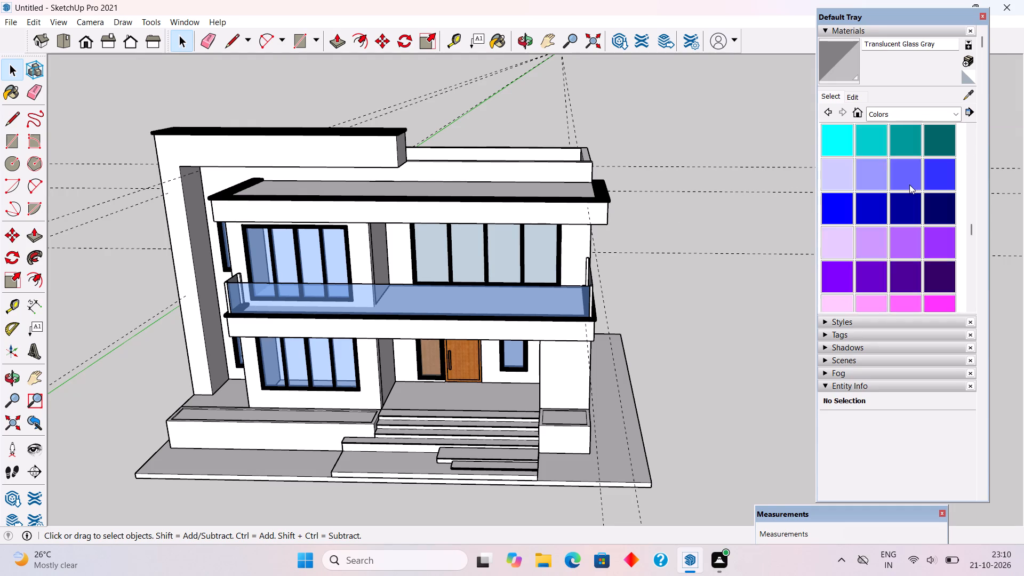
scroll(909, 185, "down", 4)
left_click(933, 170)
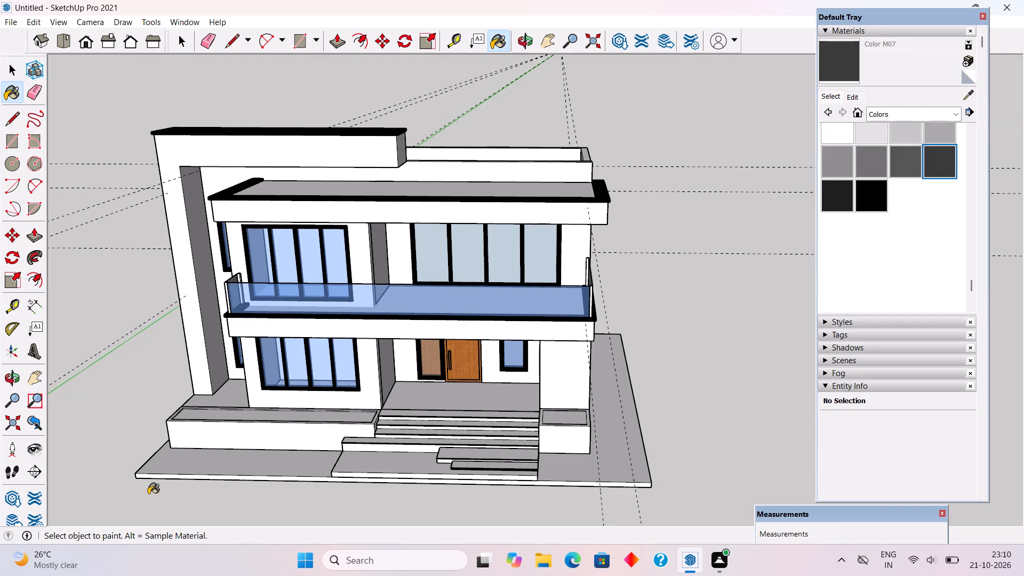
left_click(209, 430)
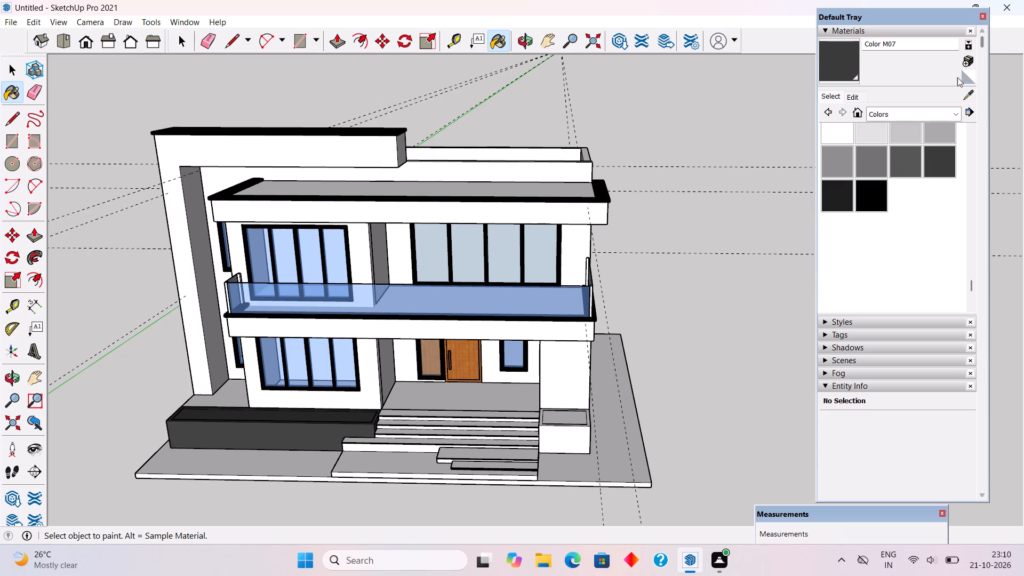
Paint the small planter beside the entrance steps with Roofing Slate Tan from the Tile collection.
left_click(932, 117)
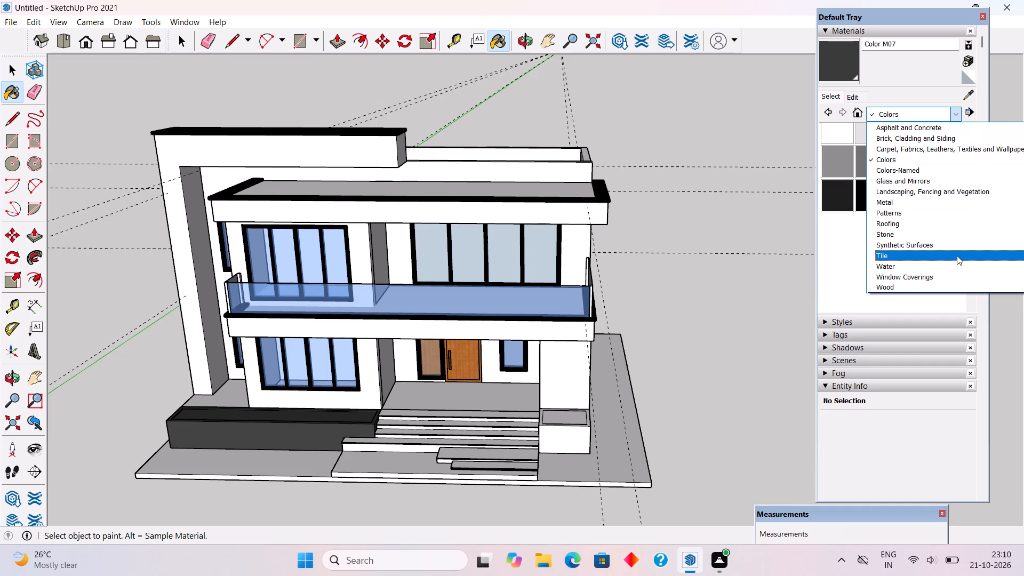
left_click(957, 255)
left_click(948, 231)
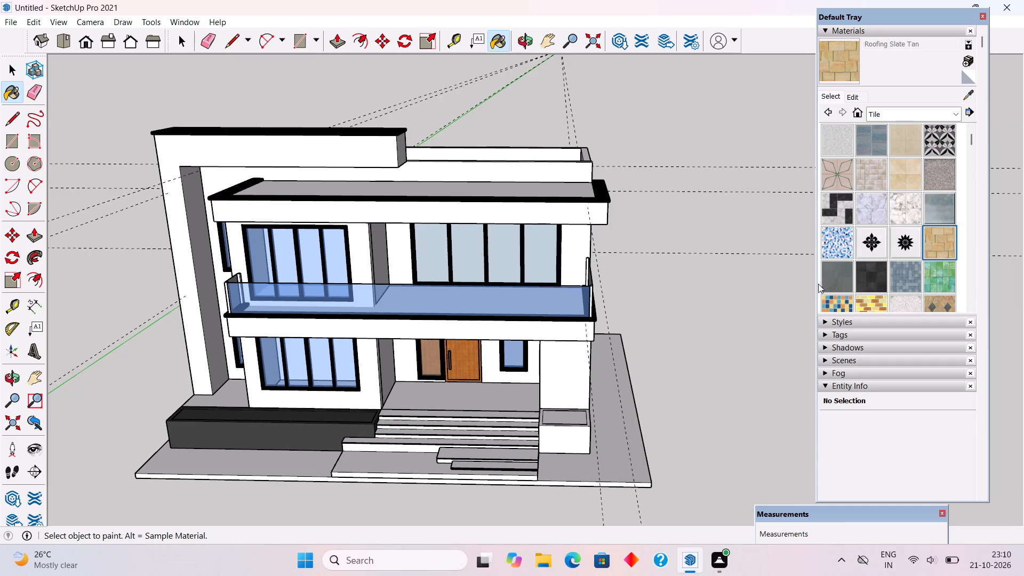
left_click(572, 428)
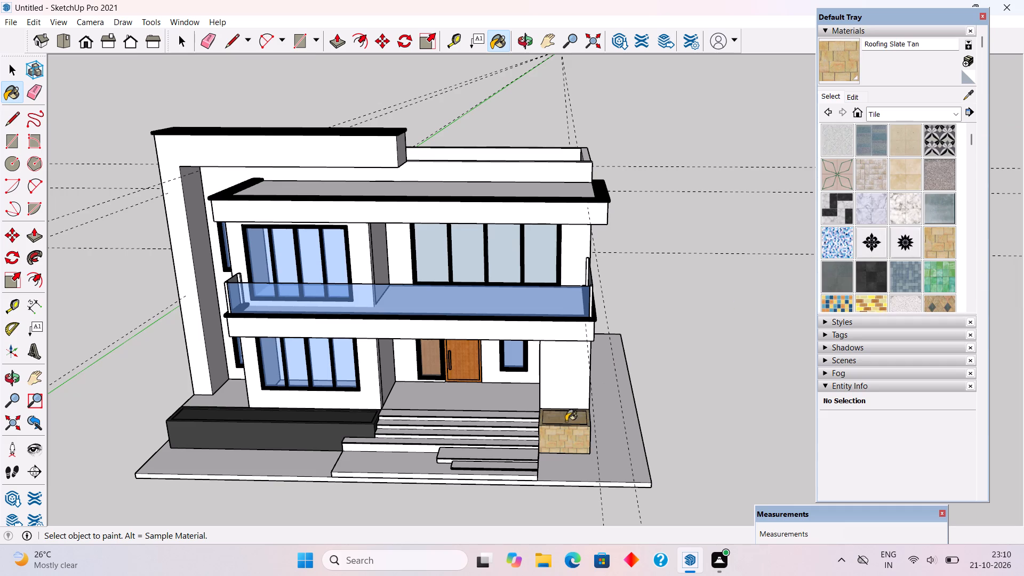
key("space")
Sample Translucent Glass Blue from the balcony railing and paint the four panes of the upper-floor window above the entrance with it.
middle_click_drag(617, 335, 628, 307)
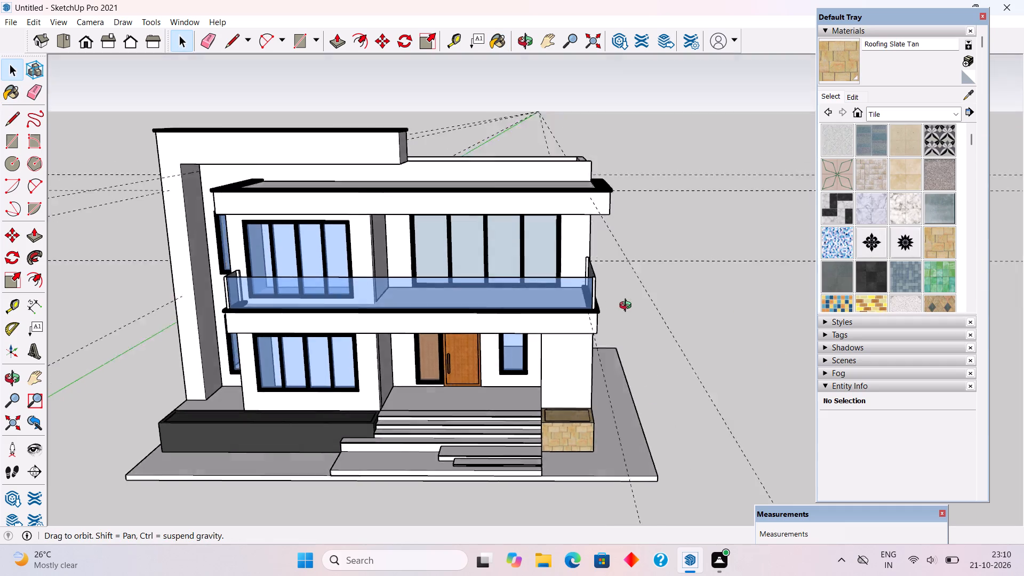
middle_click_drag(628, 307, 639, 243)
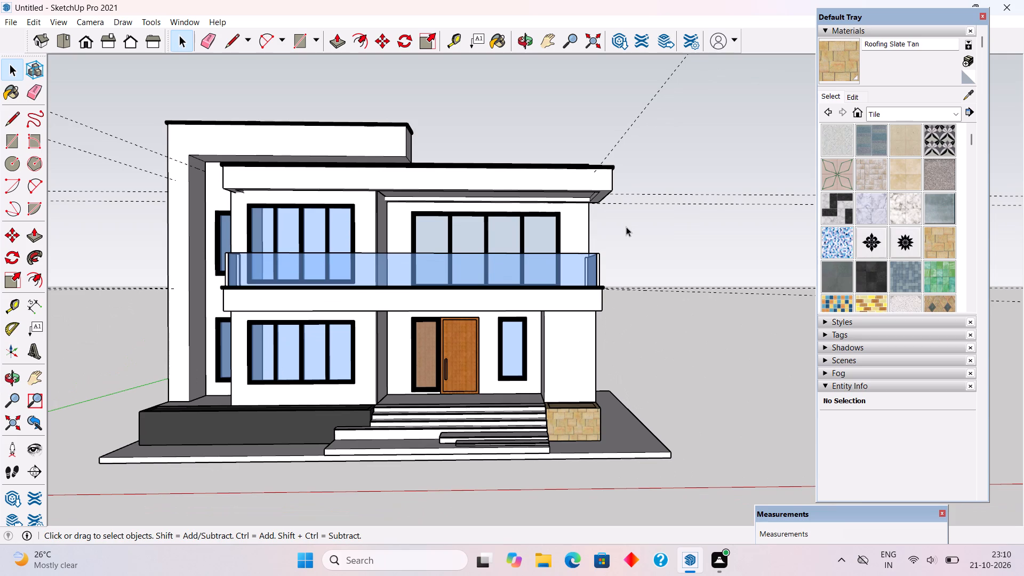
scroll(626, 227, "up", 4)
scroll(465, 251, "up", 5)
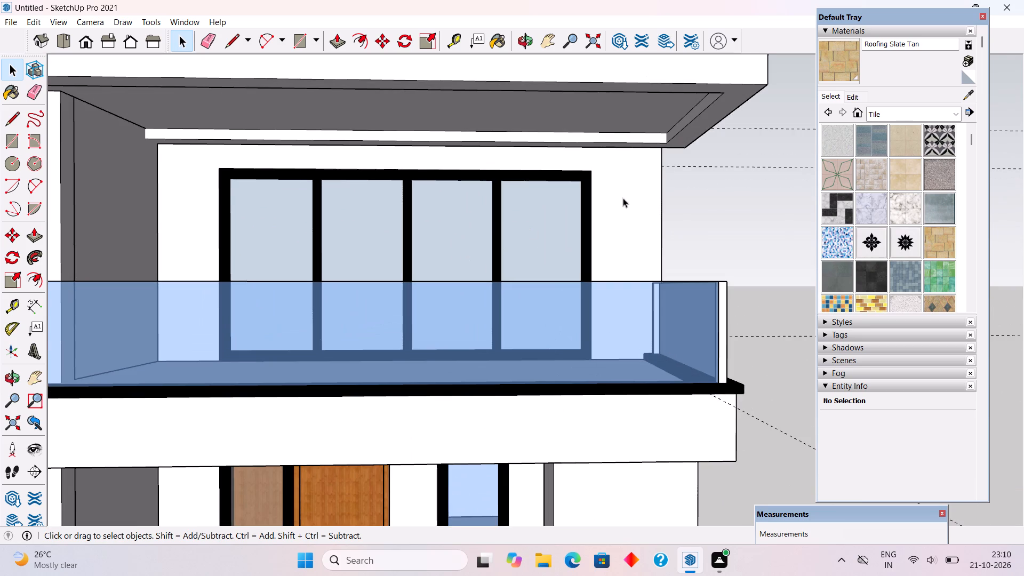
left_click(969, 91)
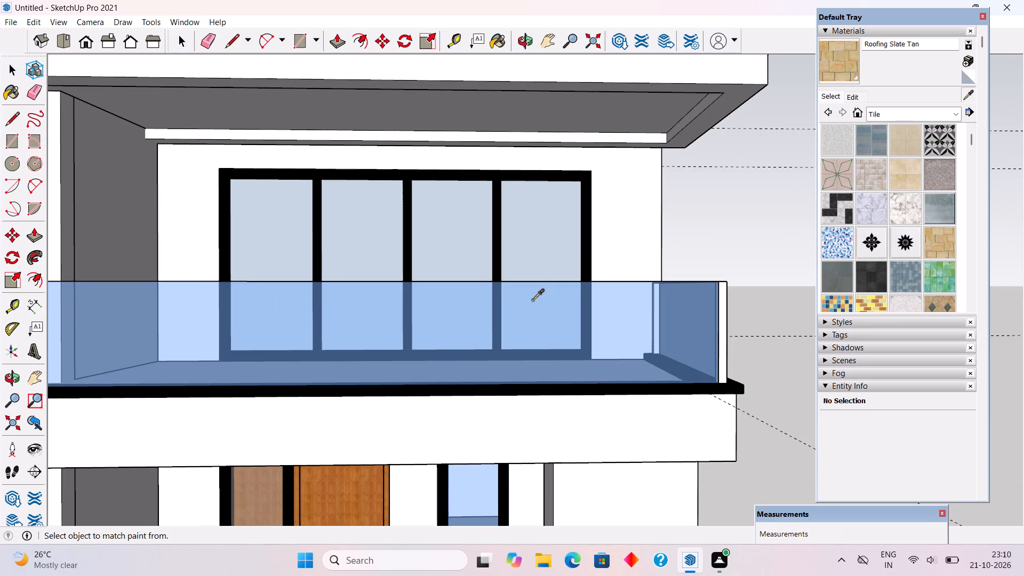
left_click(533, 300)
left_click(532, 259)
left_click(484, 237)
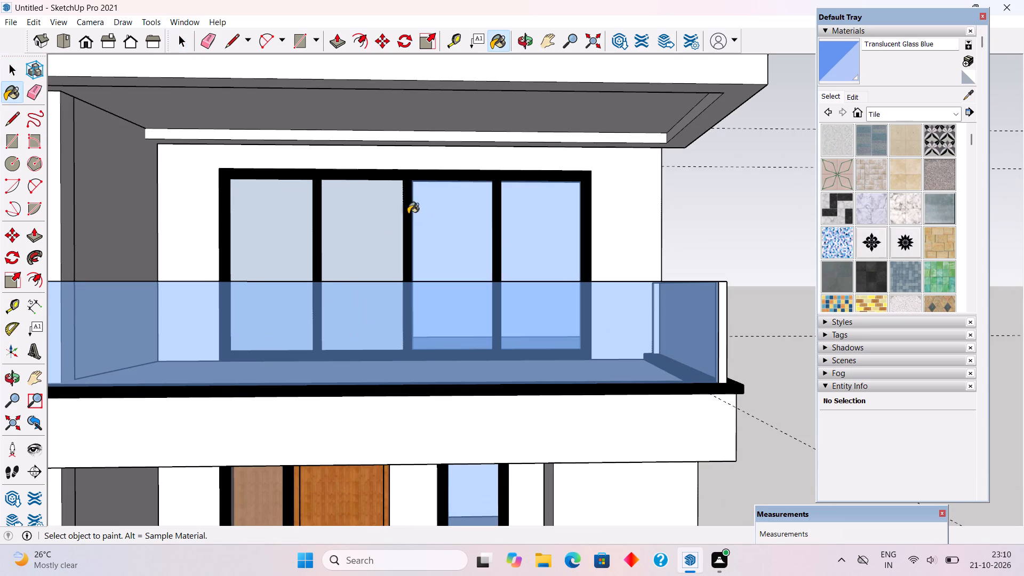
left_click(381, 219)
left_click(307, 214)
Examine the painted front facade, its glazing and the planters from several distances and angles.
scroll(307, 214, "down", 5)
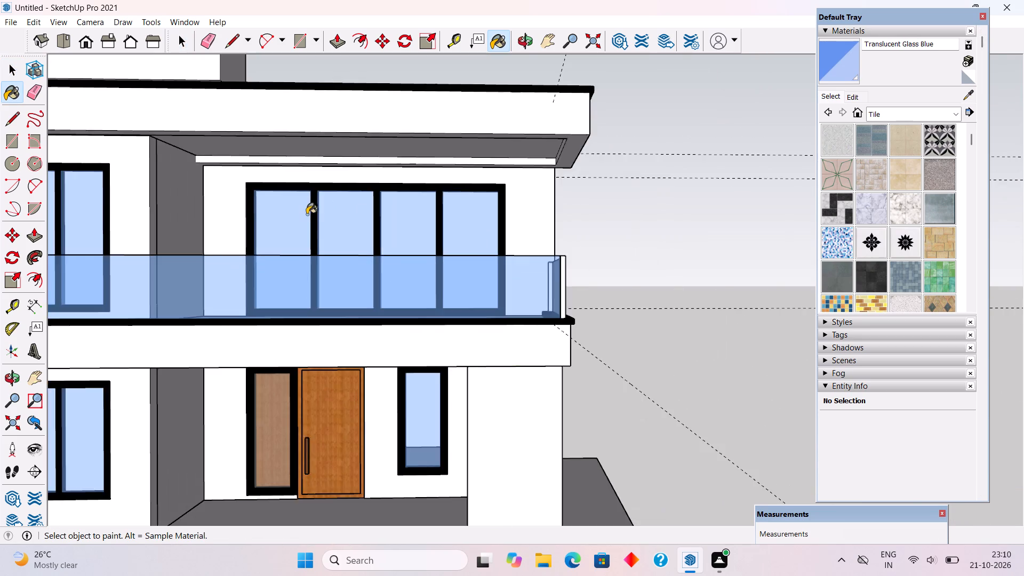
scroll(307, 223, "down", 6)
scroll(319, 269, "down", 11)
middle_click_drag(284, 273, 321, 289)
scroll(322, 289, "up", 2)
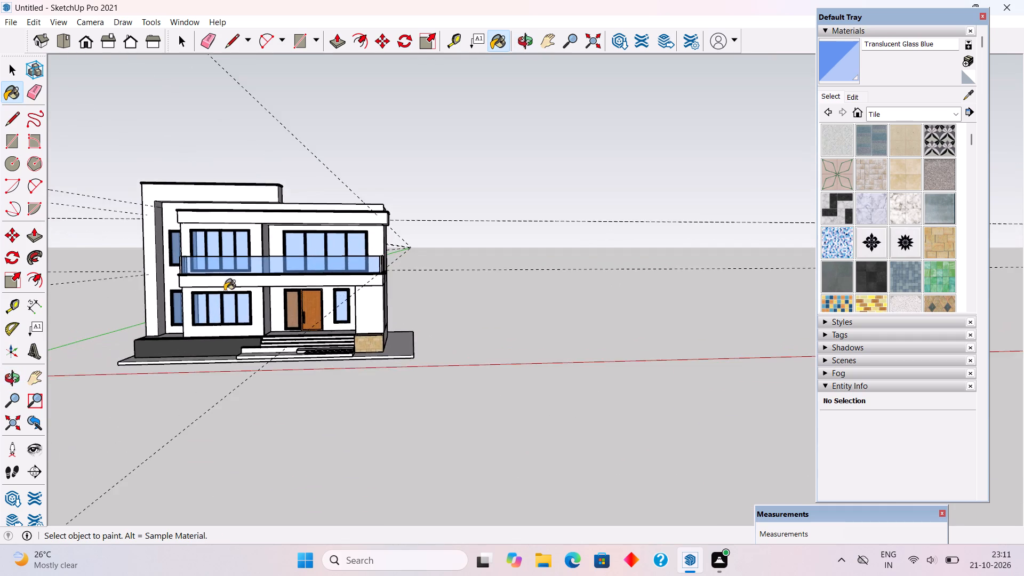
scroll(209, 301, "up", 3)
scroll(102, 241, "up", 6)
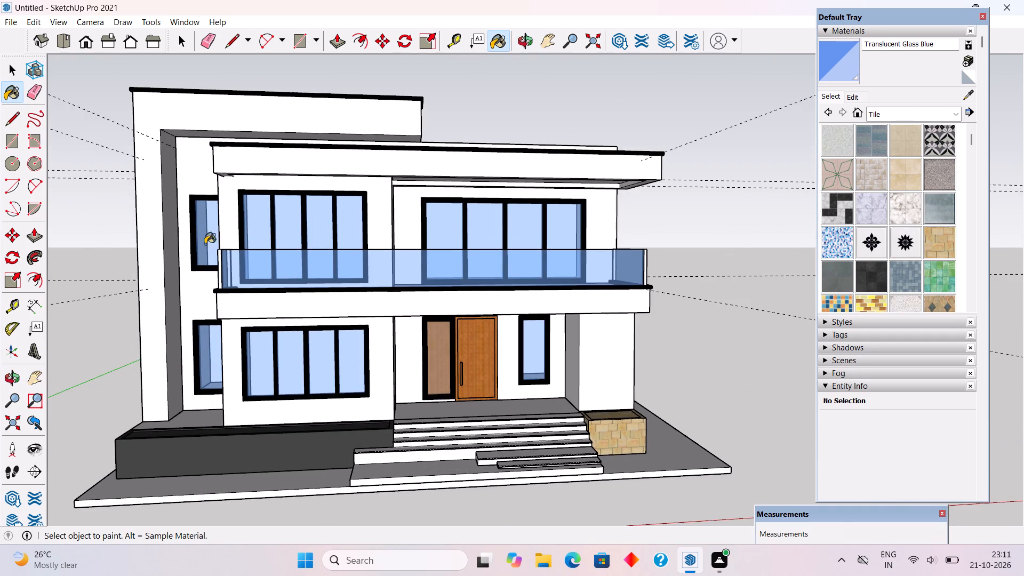
middle_click_drag(230, 257, 209, 279)
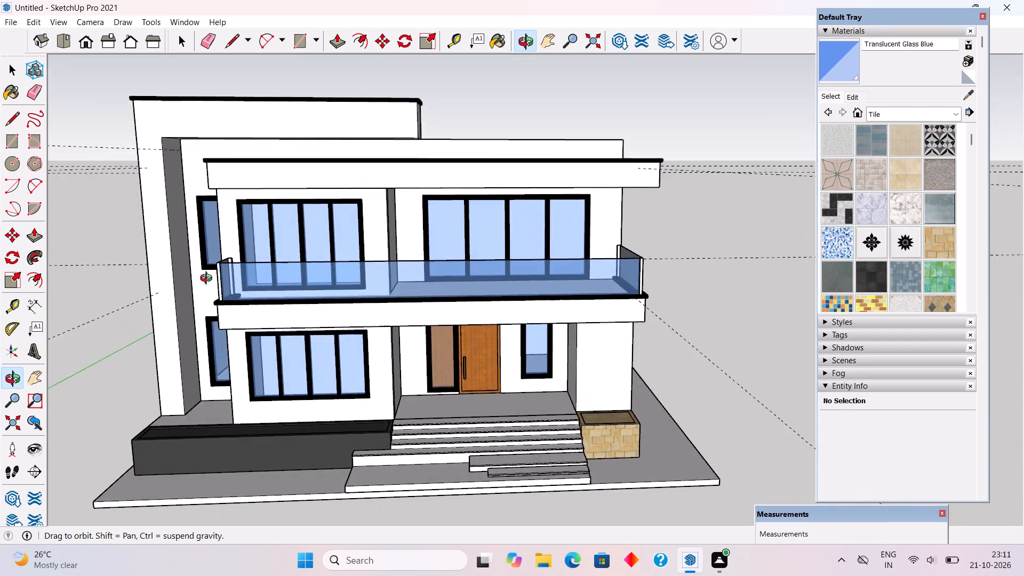
middle_click_drag(209, 279, 229, 272)
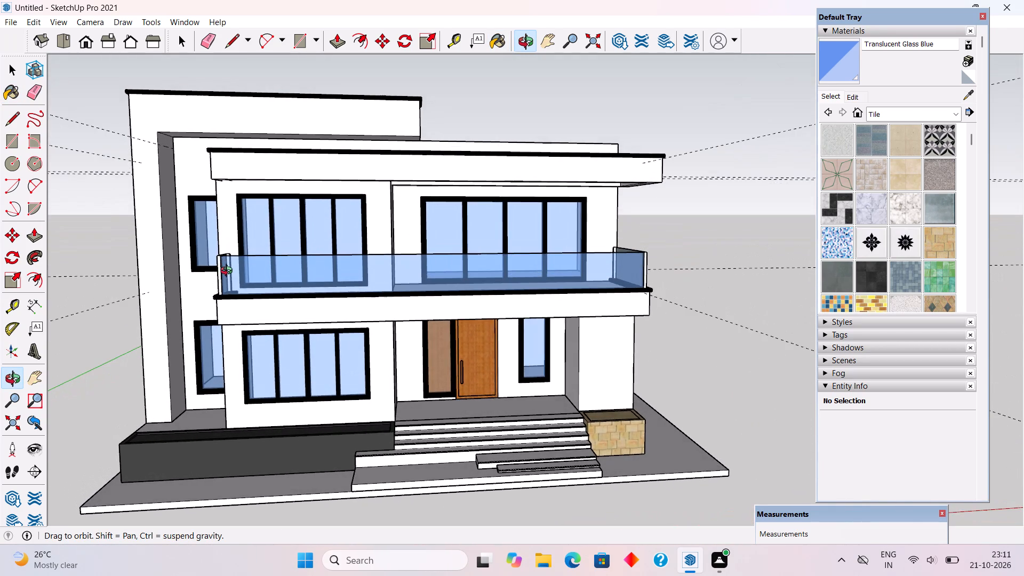
middle_click_drag(229, 272, 228, 275)
Paint the four balcony railing posts with Aluminum from the Metal collection.
left_click(902, 118)
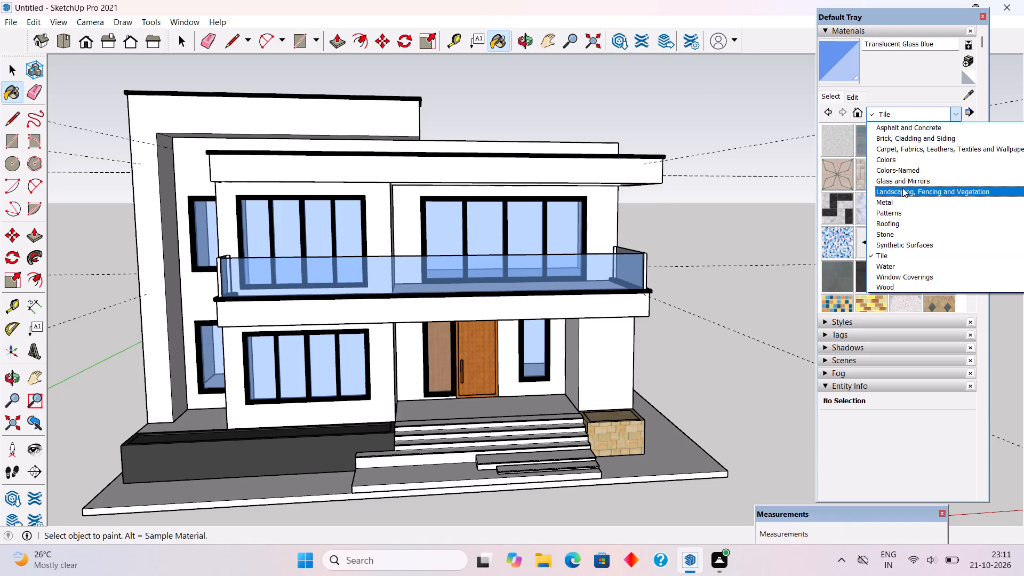
left_click(903, 198)
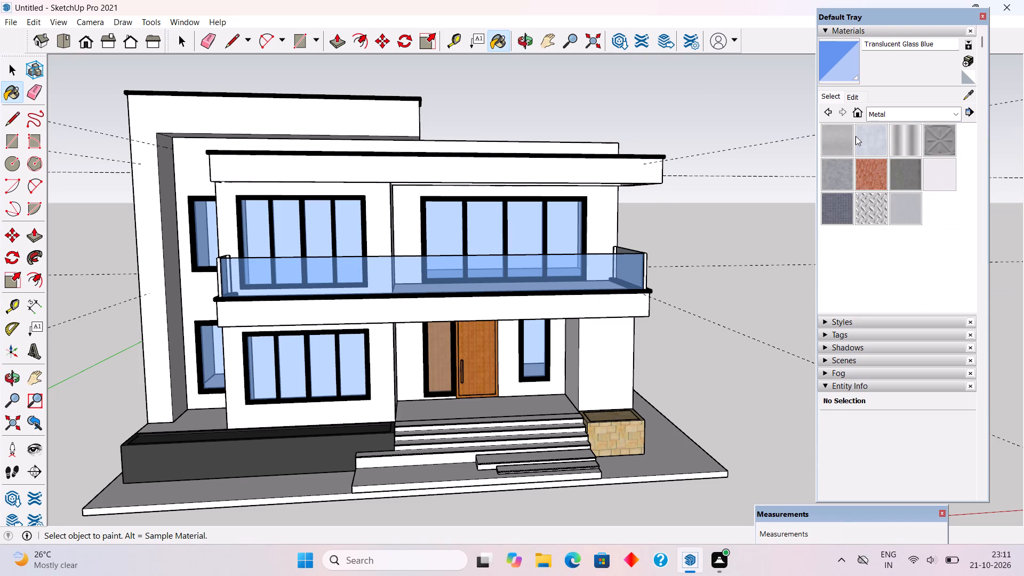
left_click(838, 131)
scroll(517, 363, "up", 6)
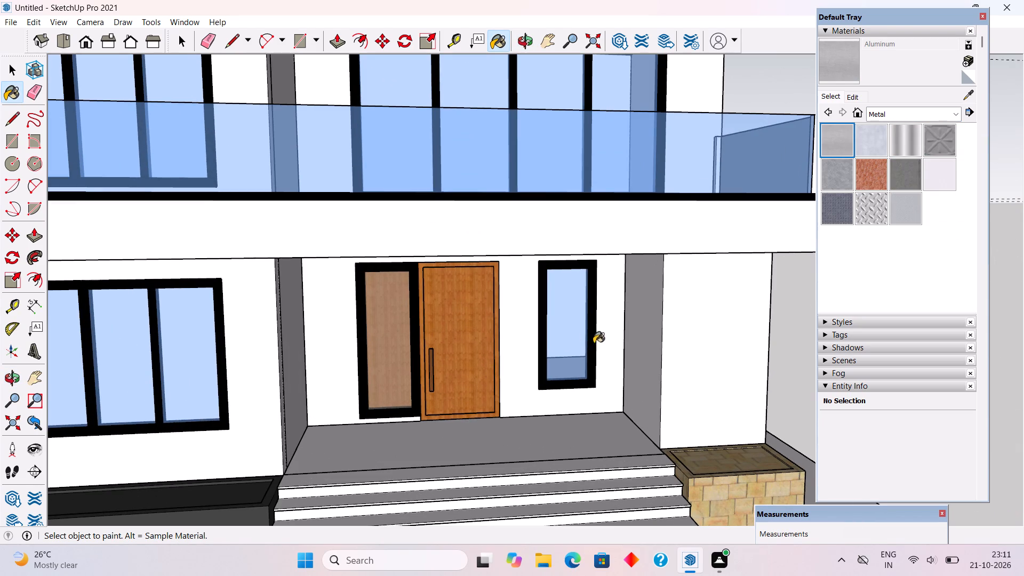
scroll(607, 375, "down", 4)
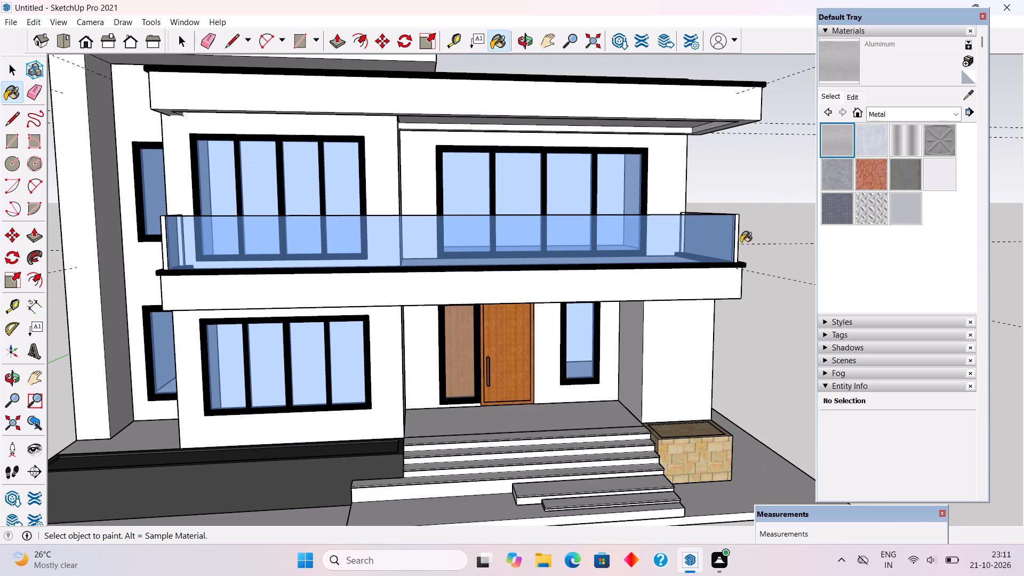
scroll(740, 242, "up", 4)
left_click(738, 237)
middle_click_drag(742, 199, 556, 307)
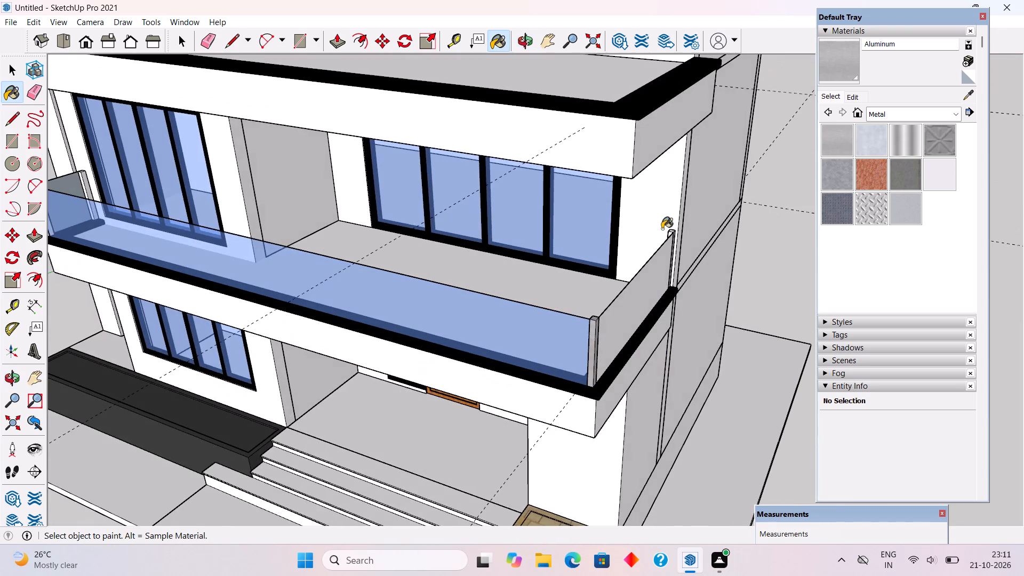
scroll(662, 229, "up", 3)
left_click(672, 233)
scroll(669, 234, "down", 5)
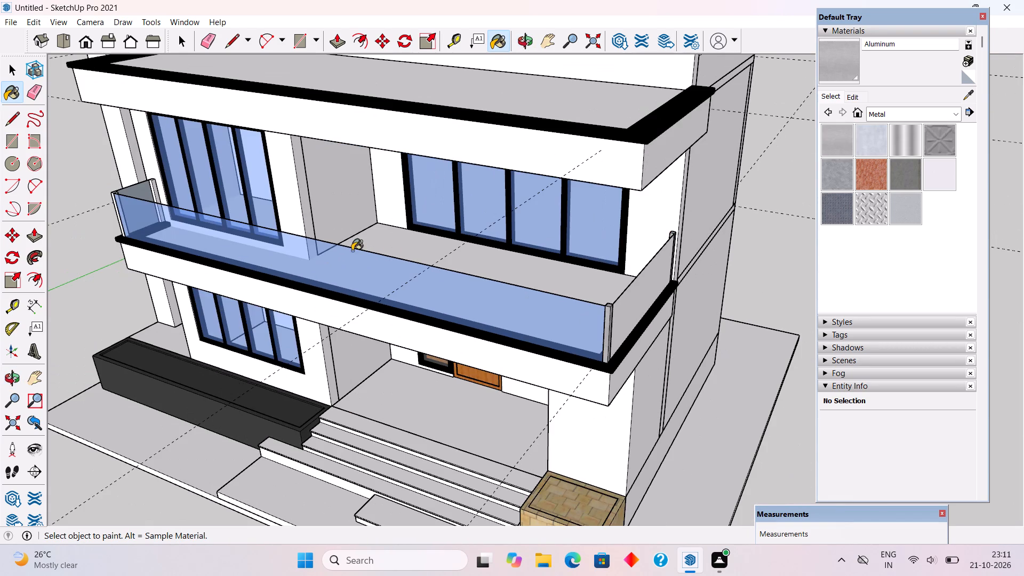
scroll(140, 183, "up", 4)
left_click(153, 178)
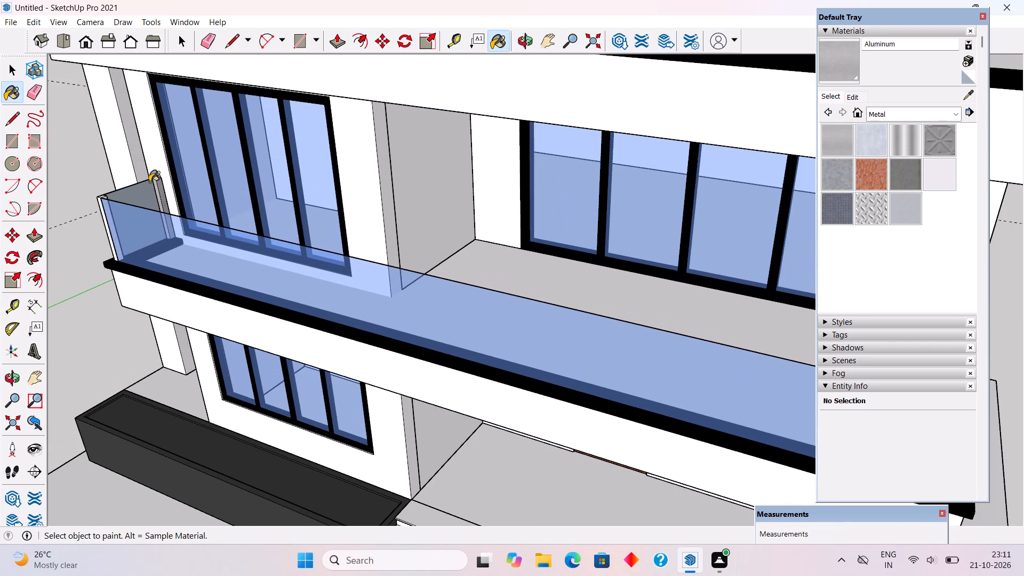
scroll(102, 205, "up", 9)
left_click(102, 192)
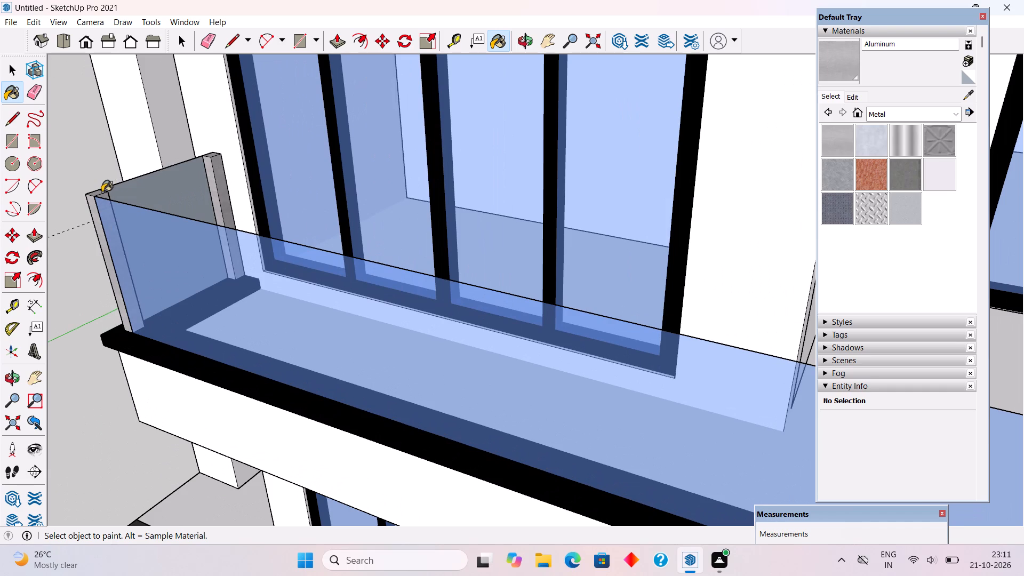
Sample Translucent Glass Blue from the front railing glass and paint the outer face of the railing's side pane at the entrance end.
left_click(970, 91)
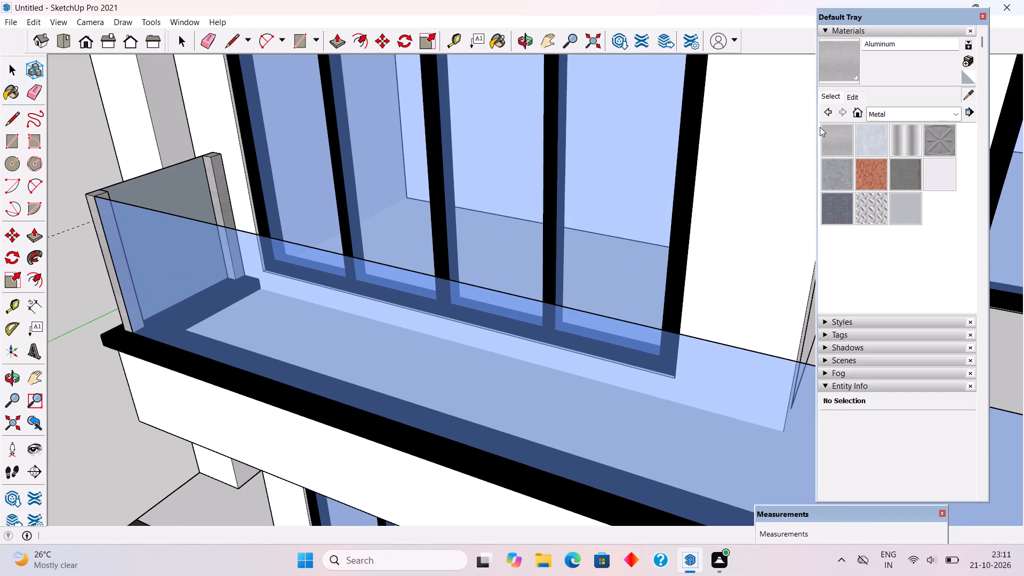
scroll(529, 145, "down", 4)
scroll(461, 184, "down", 15)
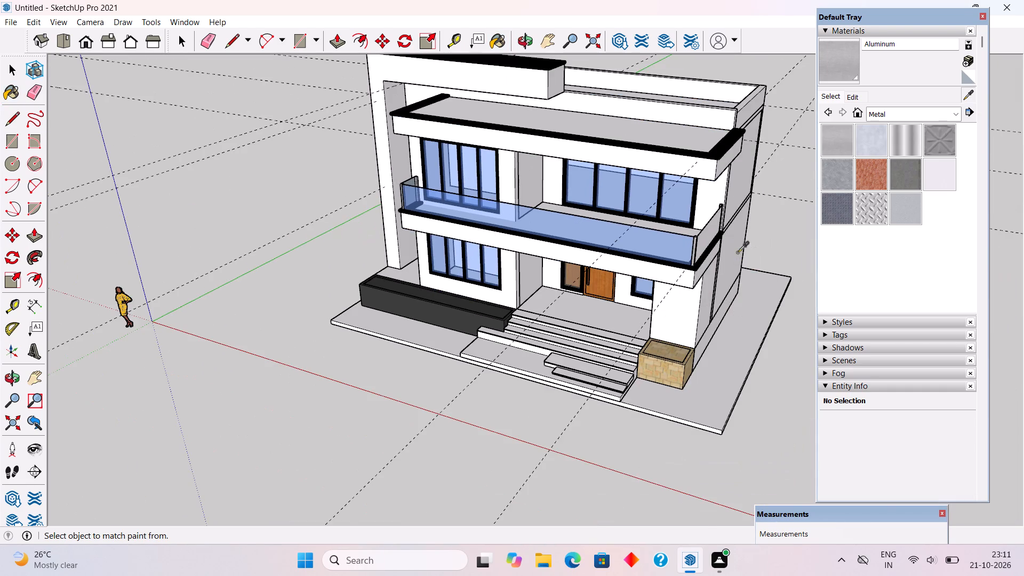
scroll(719, 251, "up", 4)
left_click(675, 232)
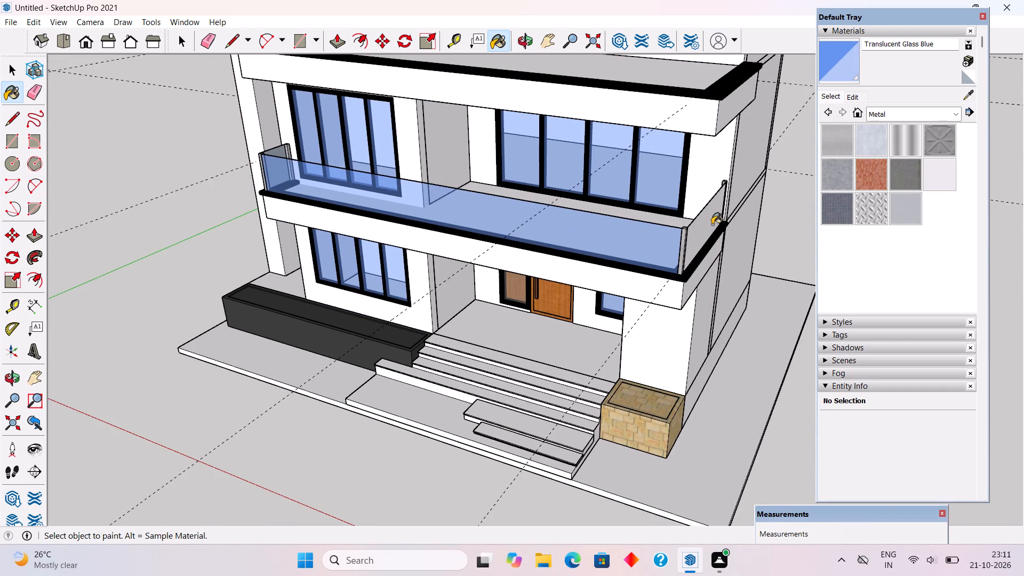
left_click(705, 226)
middle_click_drag(655, 292, 812, 194)
scroll(812, 194, "down", 3)
key("space")
Create a guide line along the outer vertical edge of the upper-floor window frame above the entrance, nearest the house corner.
scroll(769, 218, "down", 6)
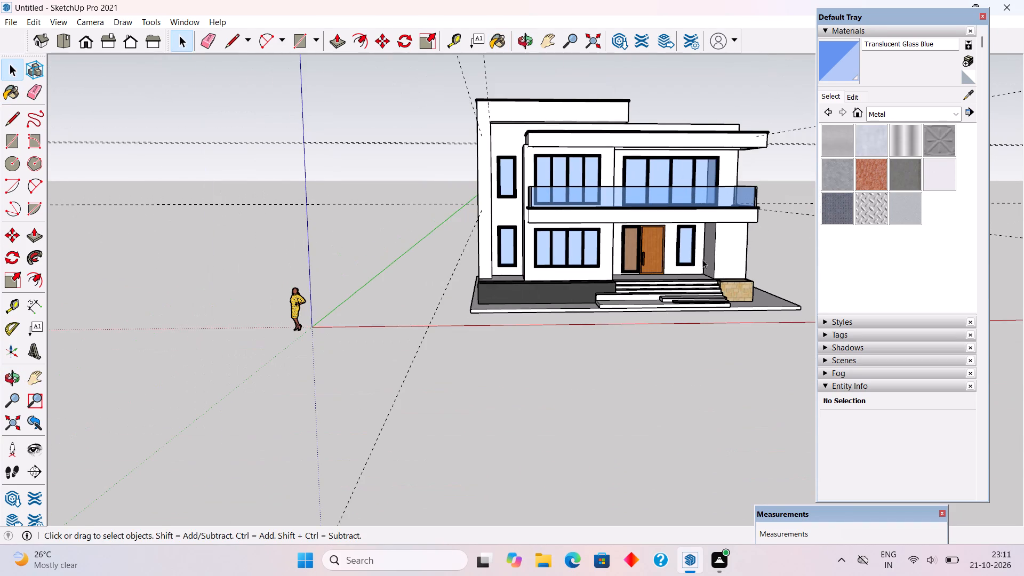
scroll(778, 133, "up", 7)
middle_click_drag(778, 126, 775, 106)
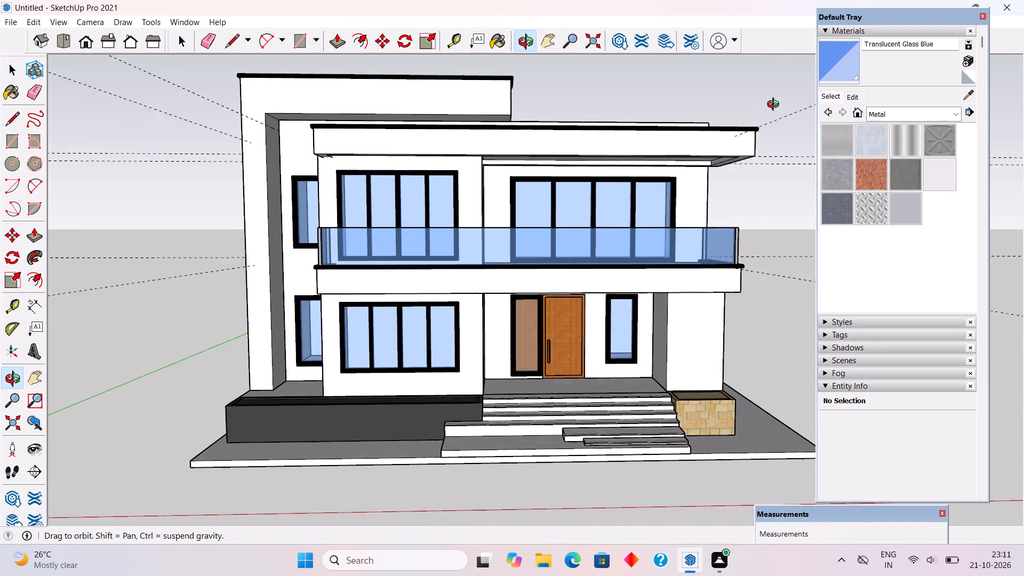
middle_click_drag(775, 106, 775, 100)
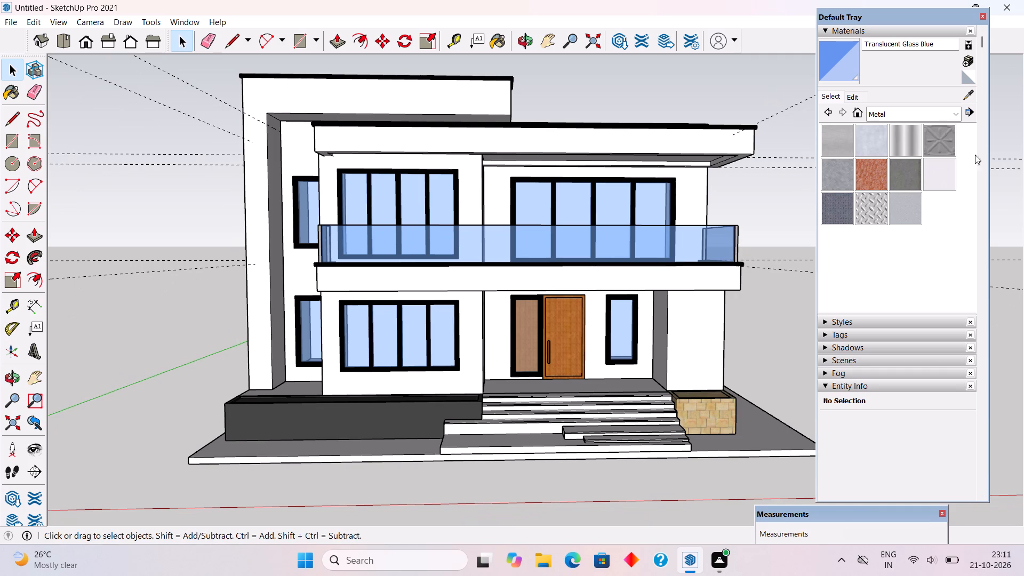
middle_click_drag(729, 171, 692, 245)
scroll(703, 206, "up", 10)
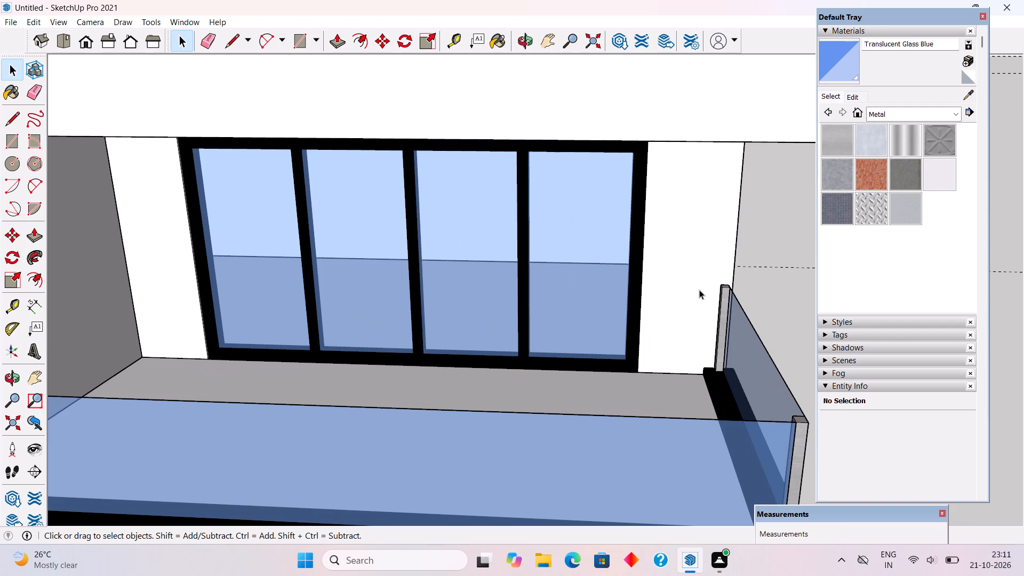
middle_click_drag(740, 273, 675, 268)
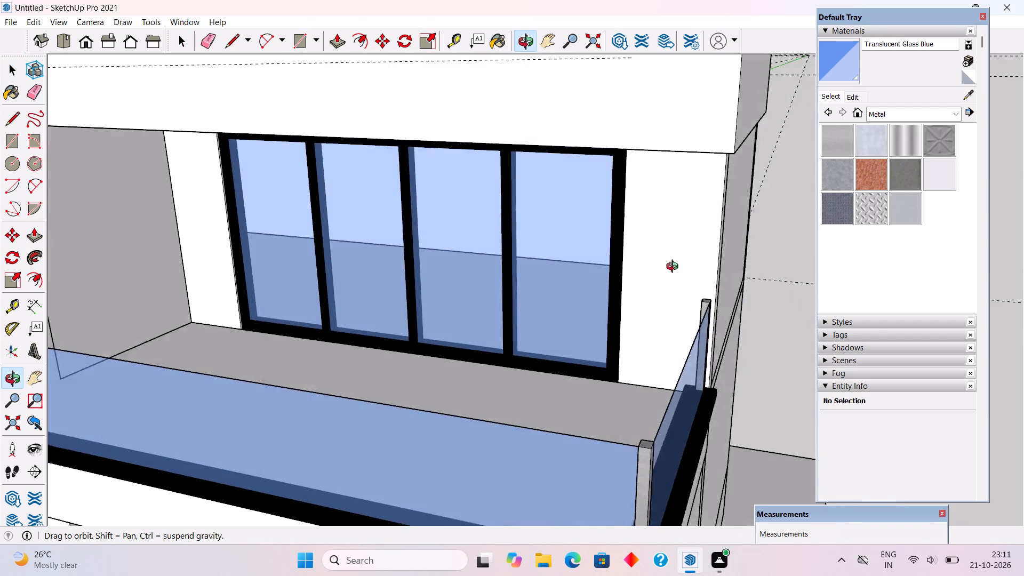
middle_click_drag(675, 268, 691, 260)
scroll(673, 158, "up", 5)
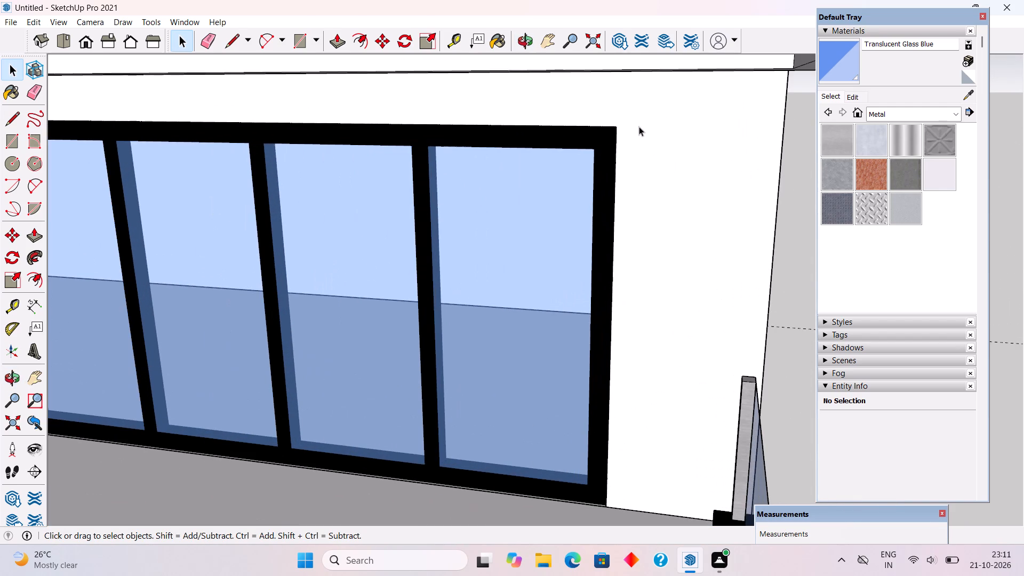
key("t")
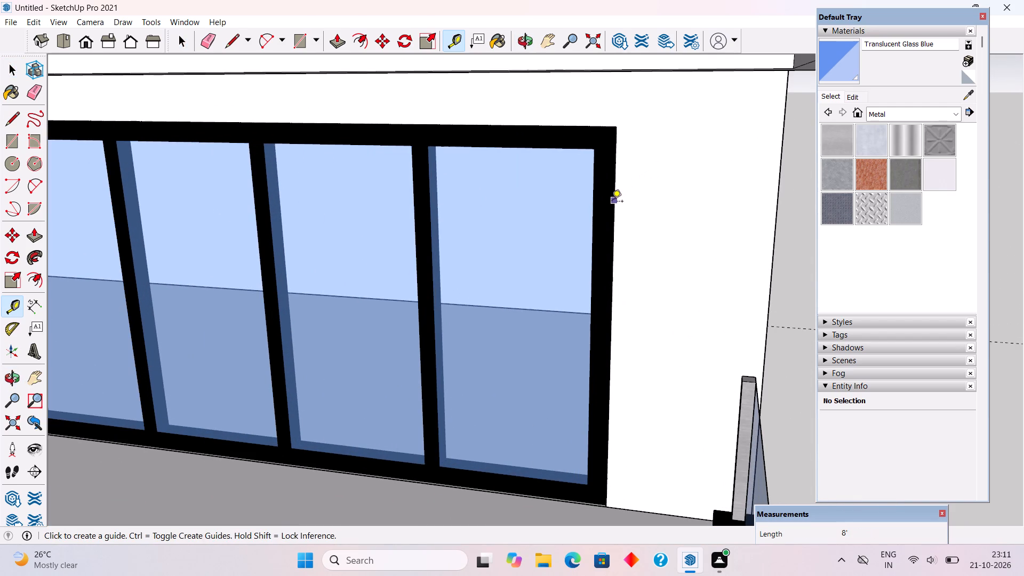
double_click(611, 203)
Draw a rectangle about 8' 11" by 9 1/8" beside the upper-floor window, from the guide at the roof underside to the balcony trim's end corner.
key("r")
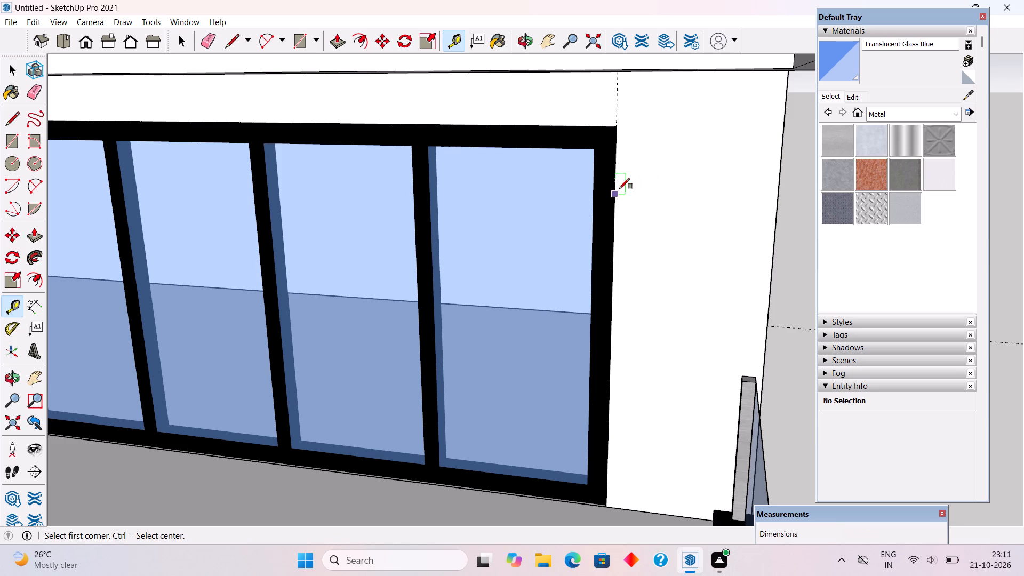
scroll(621, 186, "down", 5)
middle_click_drag(655, 252, 719, 228)
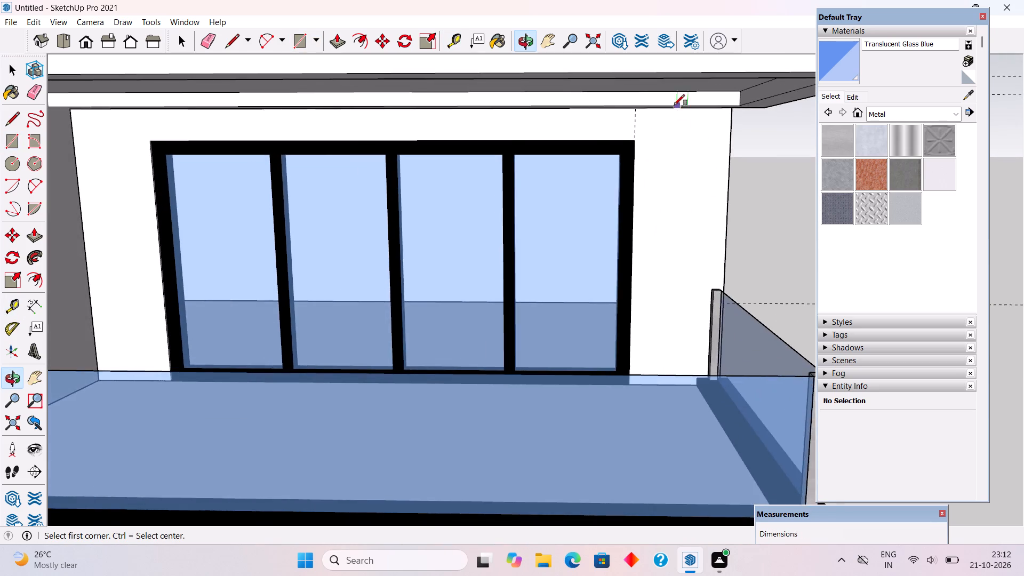
scroll(670, 104, "up", 4)
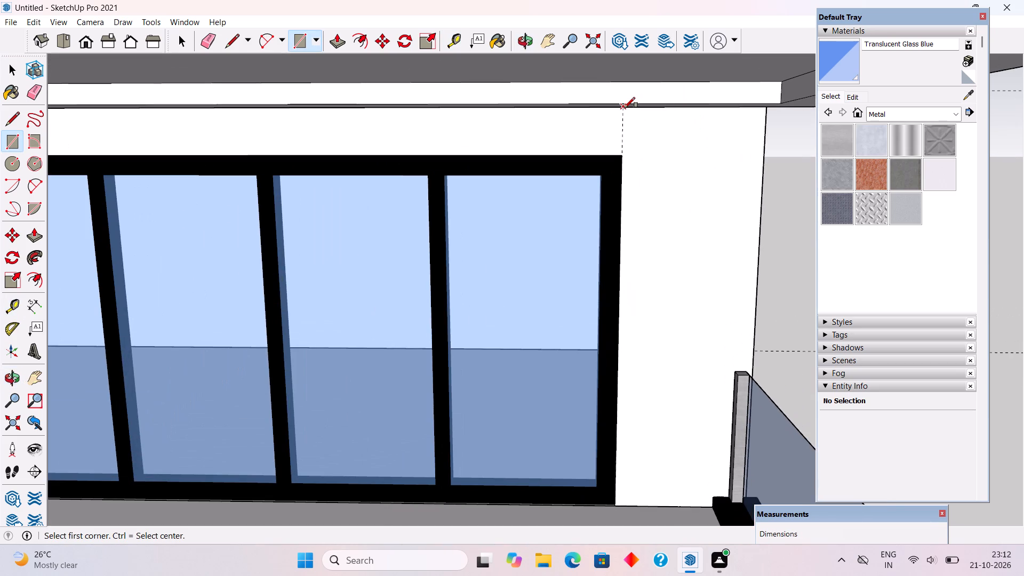
middle_click_drag(735, 148, 713, 123)
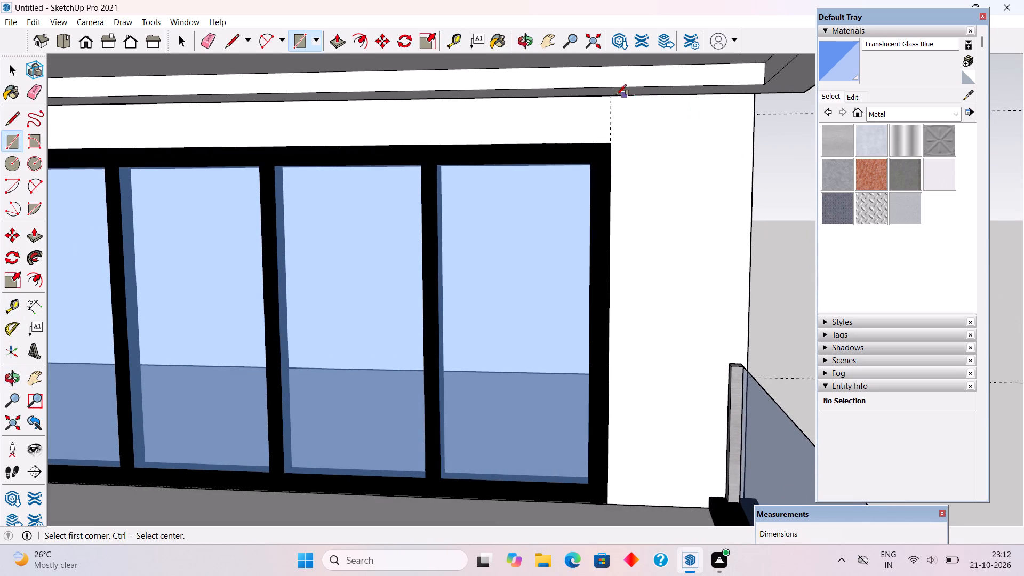
left_click(614, 95)
middle_click_drag(742, 495, 632, 455)
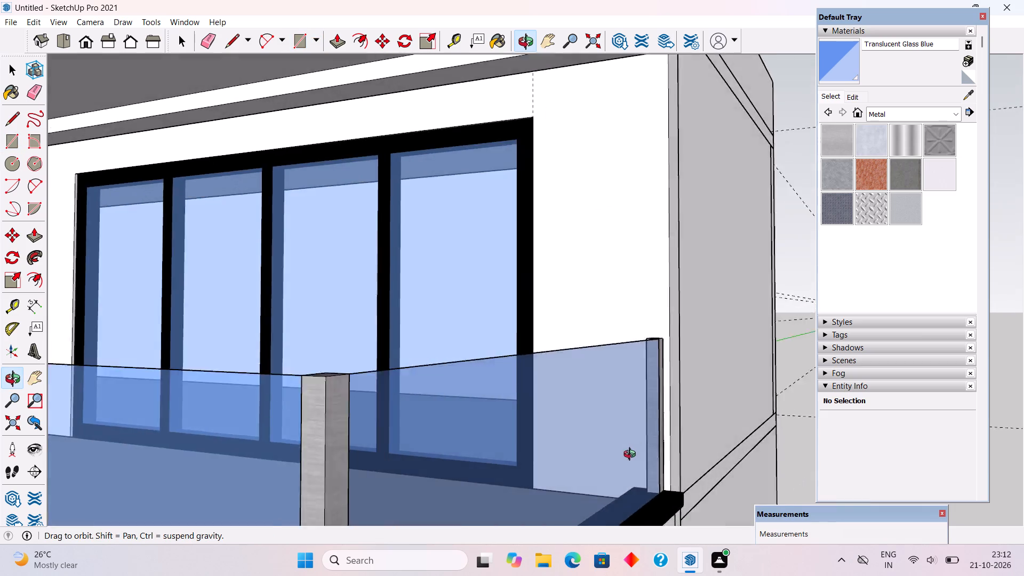
middle_click_drag(632, 455, 566, 437)
scroll(622, 490, "up", 3)
middle_click_drag(574, 491, 427, 453)
middle_click_drag(502, 461, 358, 452)
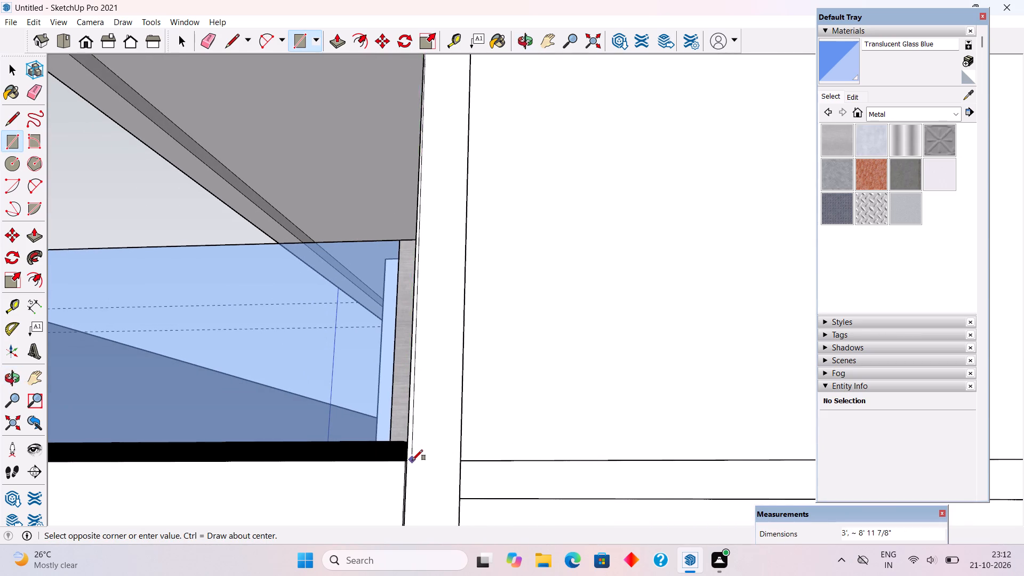
scroll(407, 463, "up", 9)
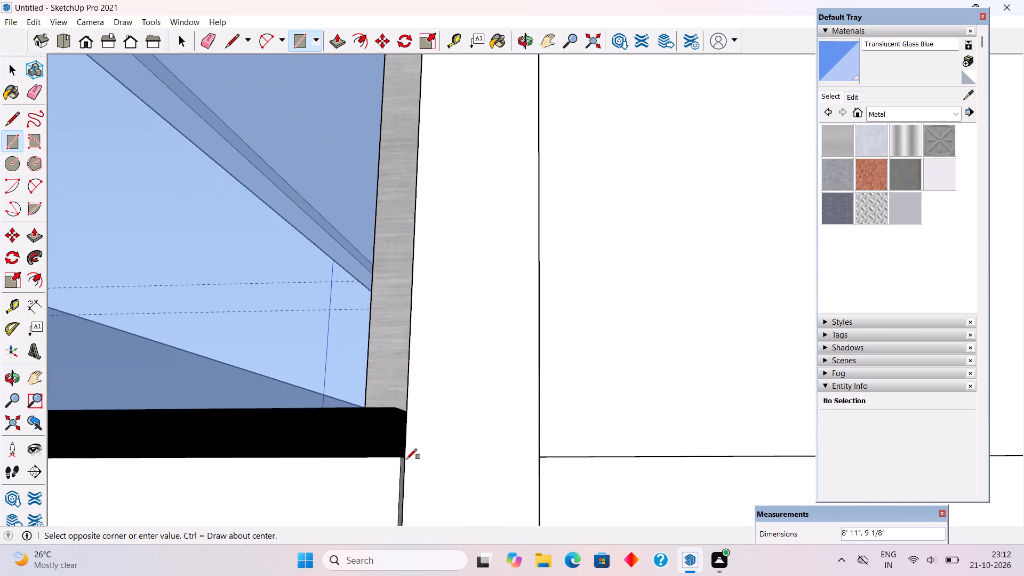
left_click(406, 459)
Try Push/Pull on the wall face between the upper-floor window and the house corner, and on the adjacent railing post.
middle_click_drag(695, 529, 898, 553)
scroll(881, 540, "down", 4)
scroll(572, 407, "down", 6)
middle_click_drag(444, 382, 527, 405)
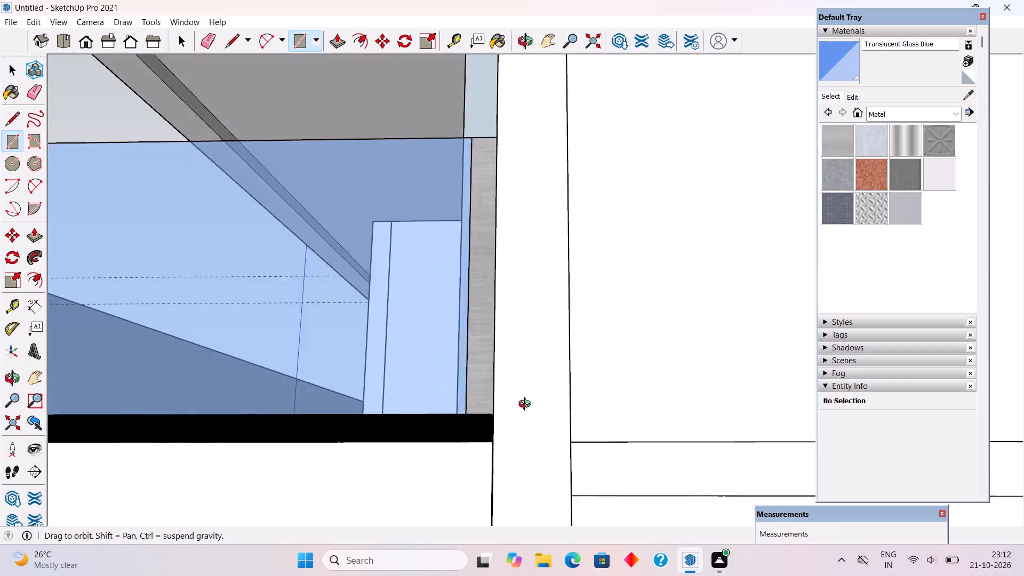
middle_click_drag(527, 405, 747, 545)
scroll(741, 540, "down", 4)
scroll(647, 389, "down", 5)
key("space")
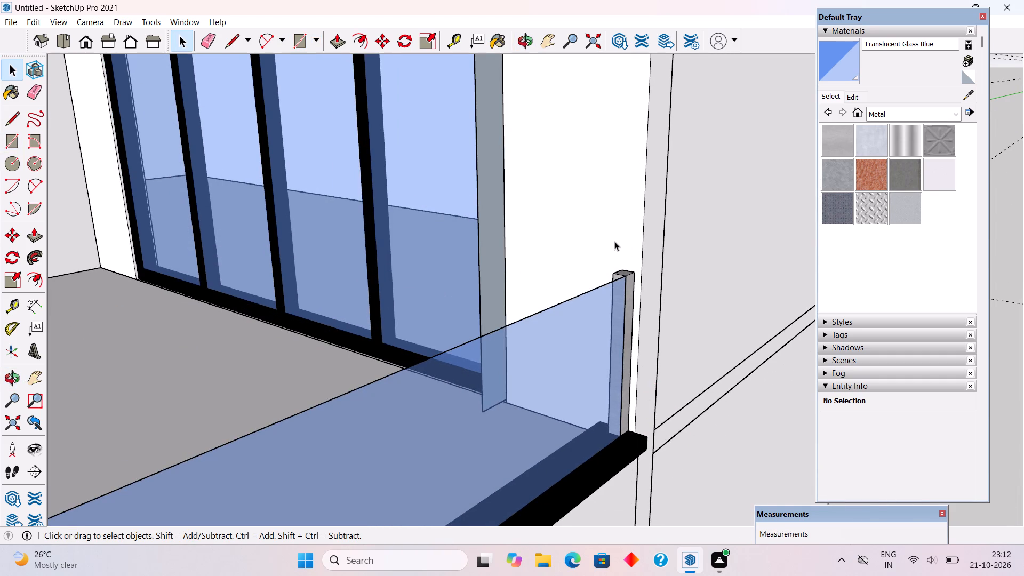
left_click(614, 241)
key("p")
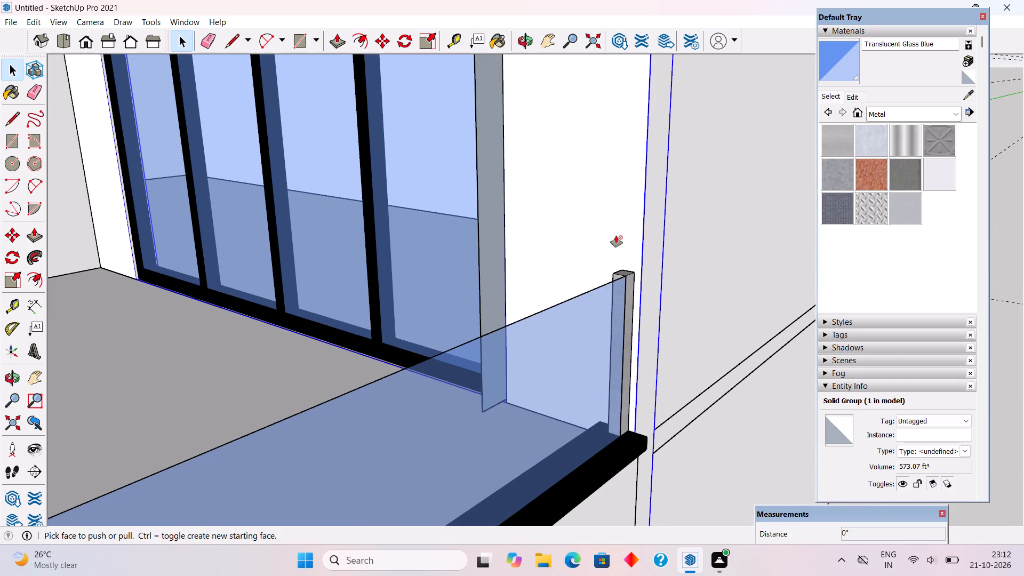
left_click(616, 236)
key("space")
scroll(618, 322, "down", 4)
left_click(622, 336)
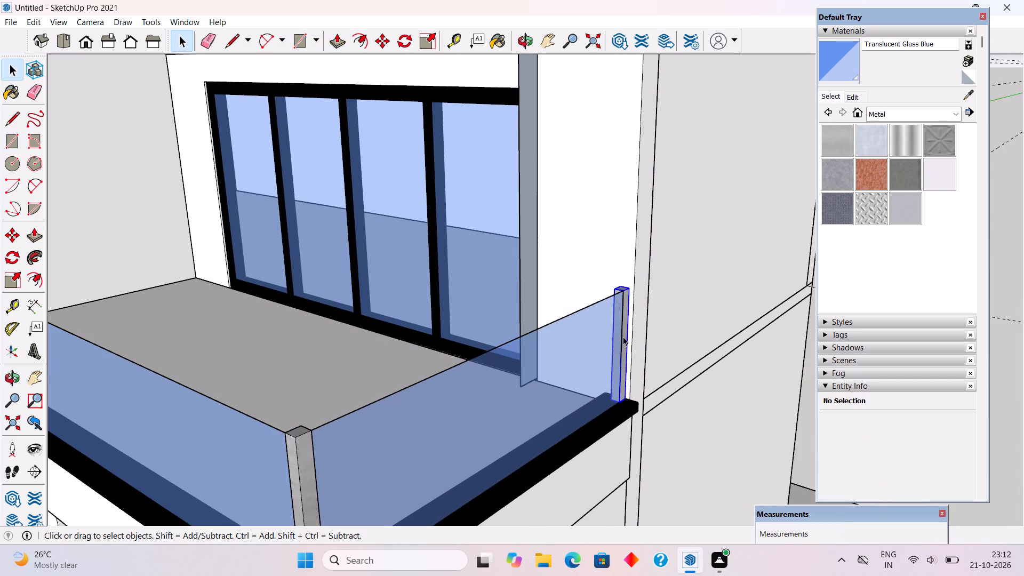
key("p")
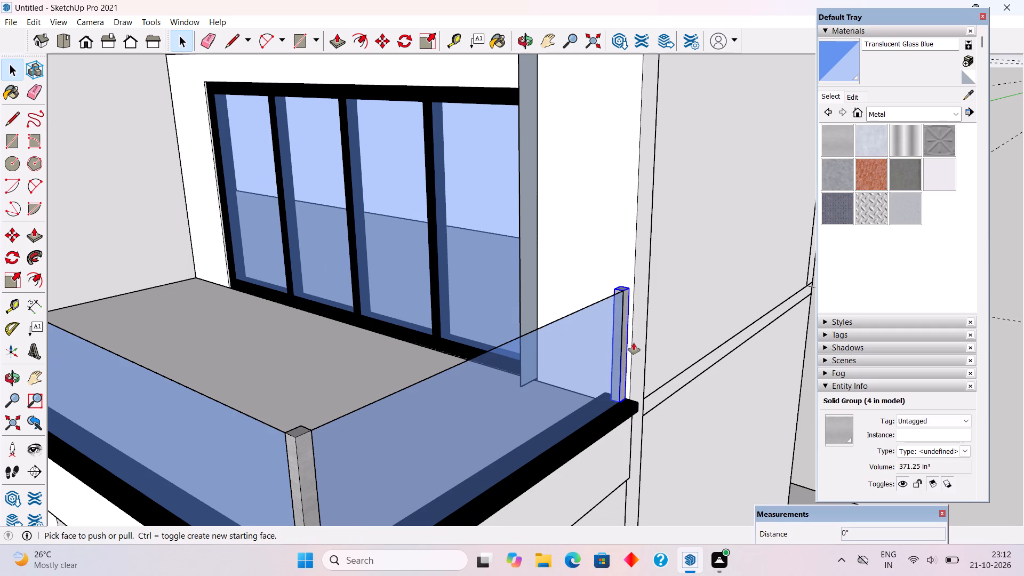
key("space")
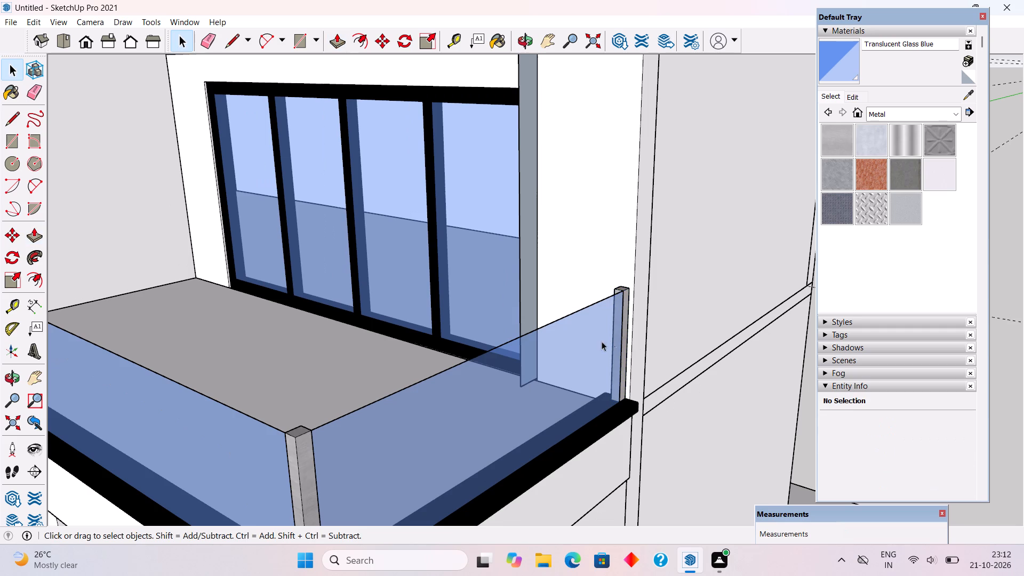
Delete the railing post against the wall at the entrance end of the balcony and the side glass pane attached to it.
left_click(627, 333)
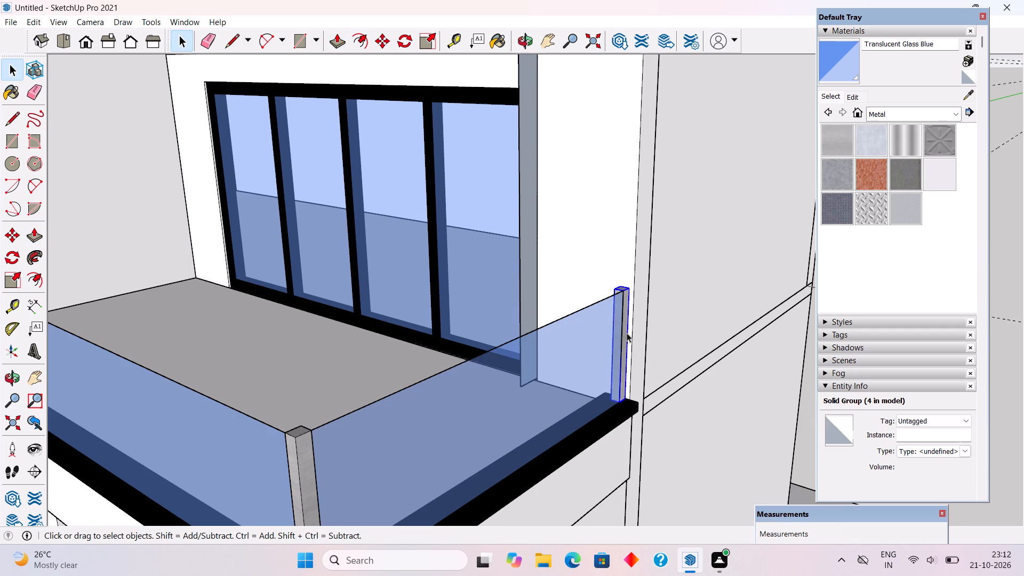
key("Delete")
left_click(607, 342)
key("Delete")
Push the balcony slab's face against the house wall back by 3", inside the slab group at the house corner.
scroll(607, 342, "down", 4)
middle_click_drag(606, 360, 442, 348)
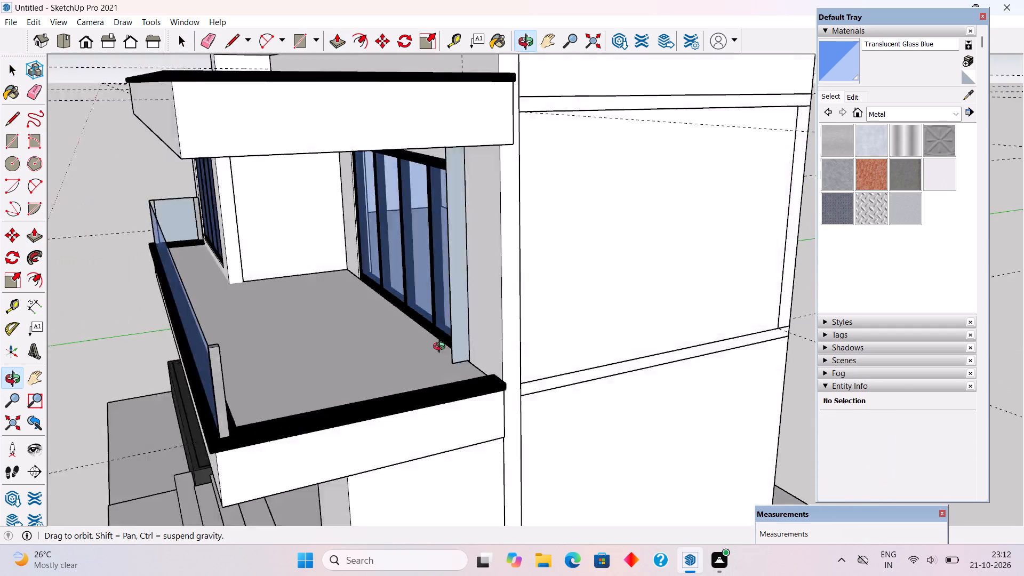
middle_click_drag(442, 348, 359, 334)
scroll(410, 375, "up", 10)
left_click(377, 377)
middle_click_drag(407, 326, 372, 347)
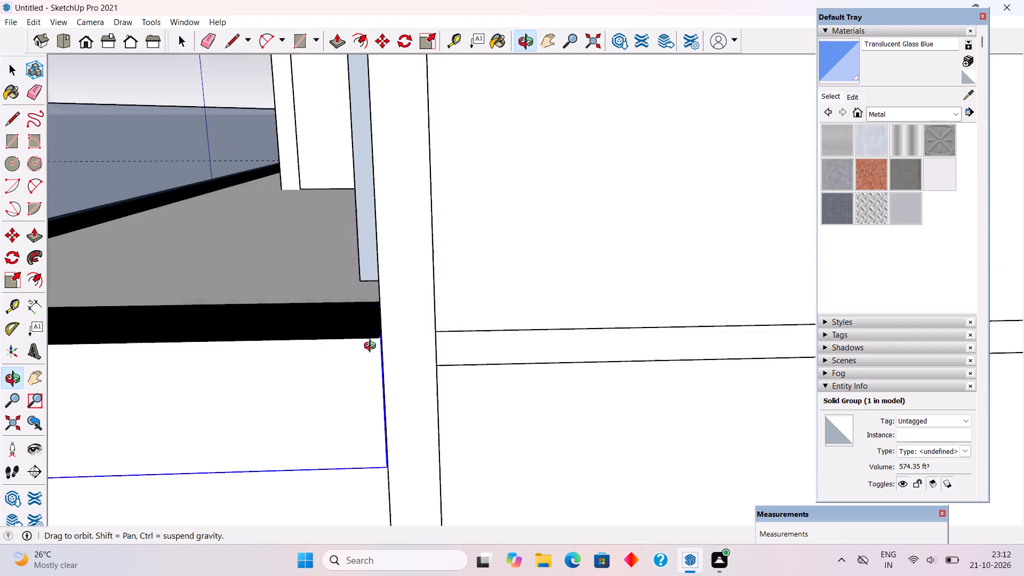
middle_click_drag(372, 347, 341, 358)
scroll(341, 357, "up", 11)
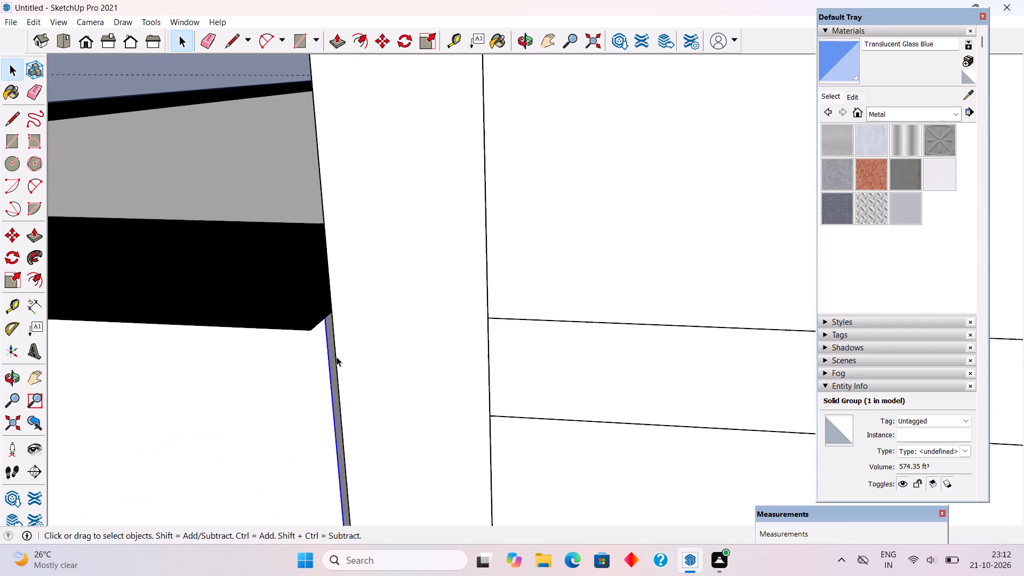
key("p")
key("space")
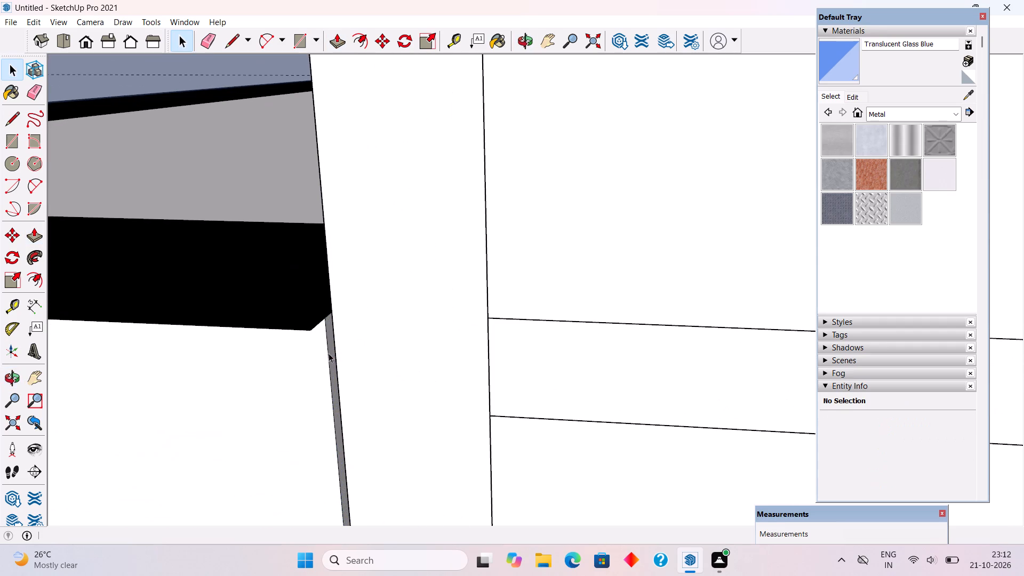
triple_click(326, 353)
key("p")
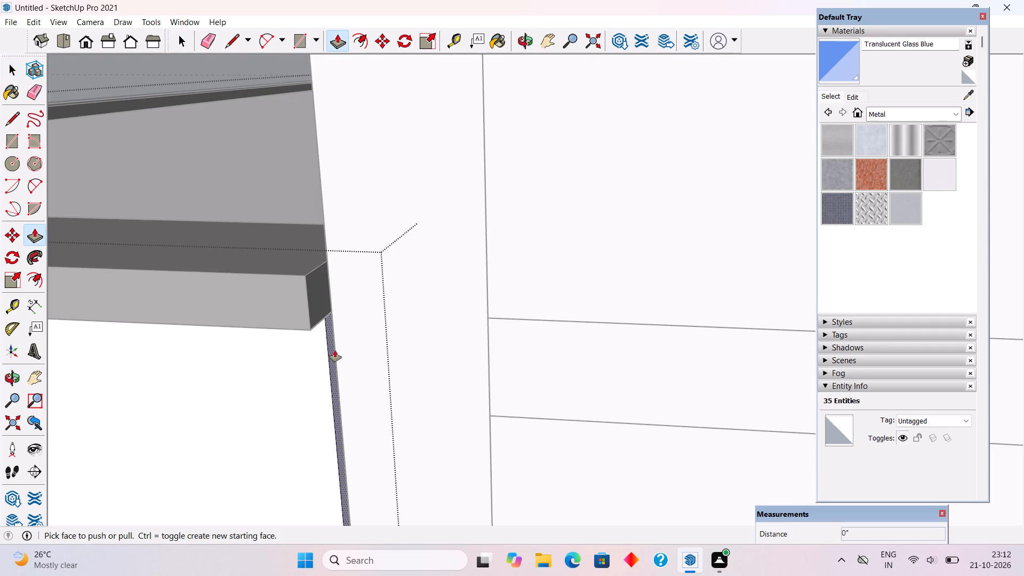
left_click(335, 355)
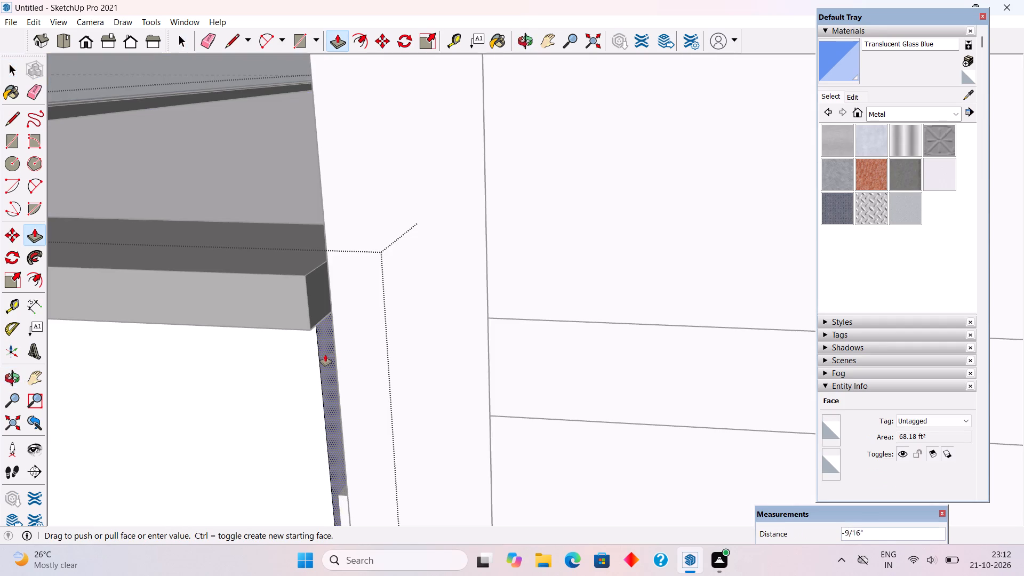
type("3\"")
key("Return")
key("space")
Push the end face of the black balcony trim back 3" from the house wall and exit the group.
left_click(319, 322)
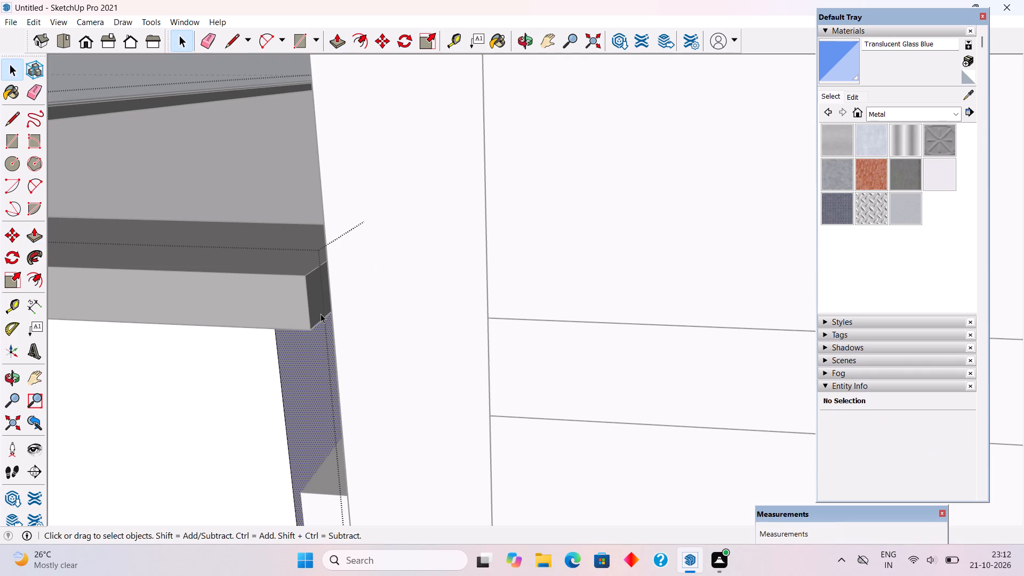
left_click(322, 312)
triple_click(292, 307)
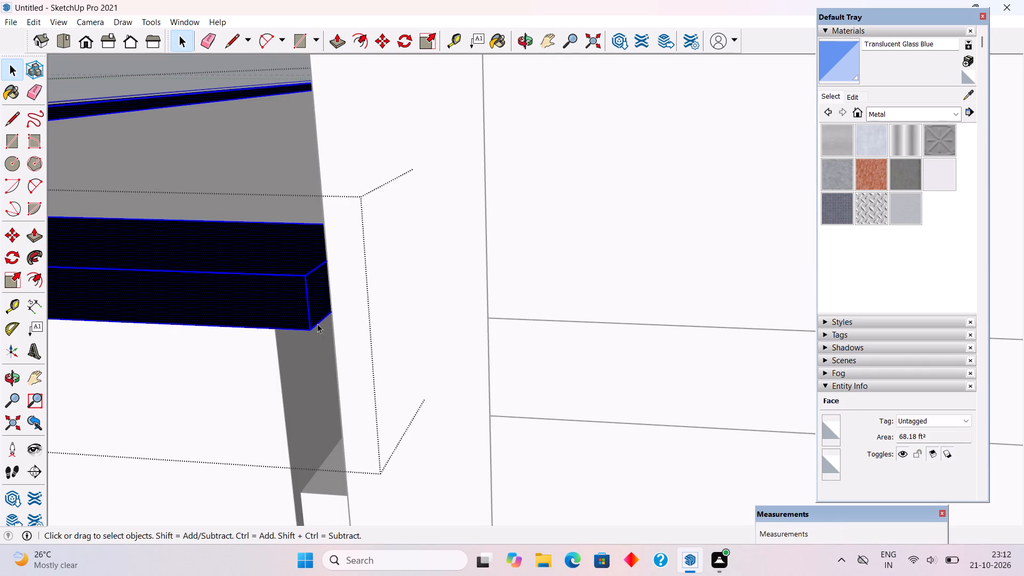
key("p")
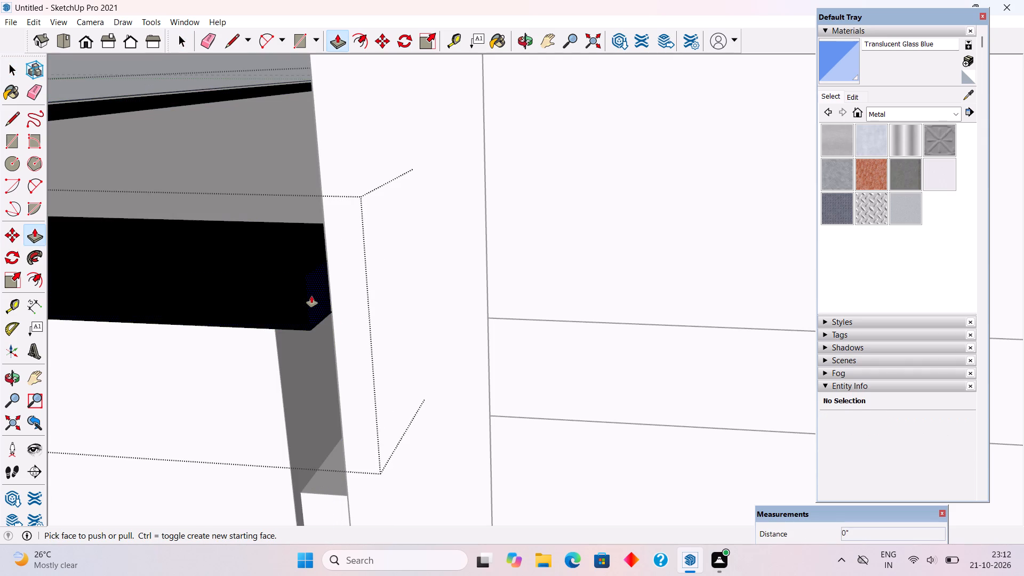
left_click(311, 296)
left_click(275, 356)
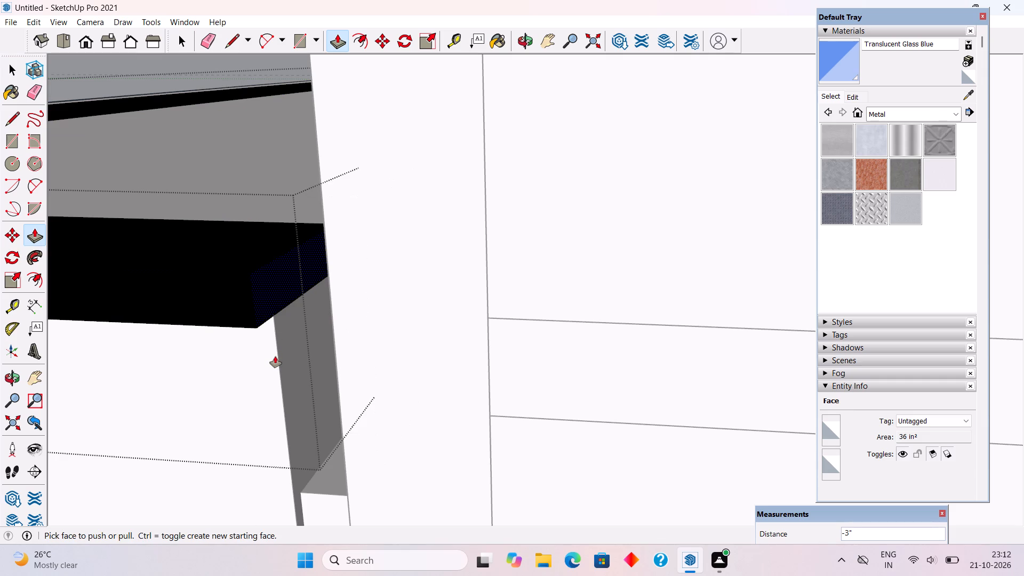
key("space")
scroll(303, 393, "down", 5)
scroll(396, 386, "down", 13)
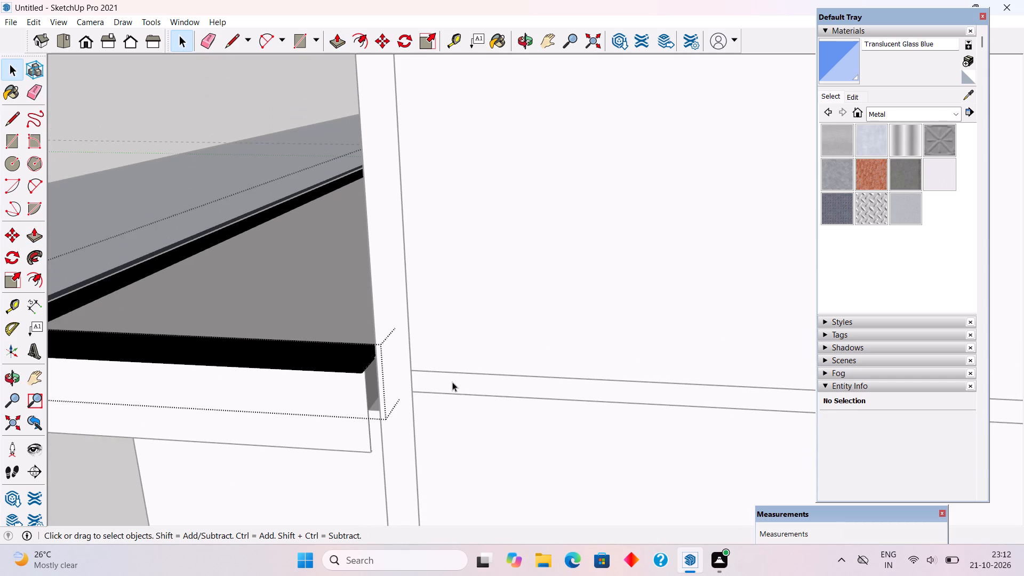
scroll(458, 351, "down", 12)
left_click(286, 264)
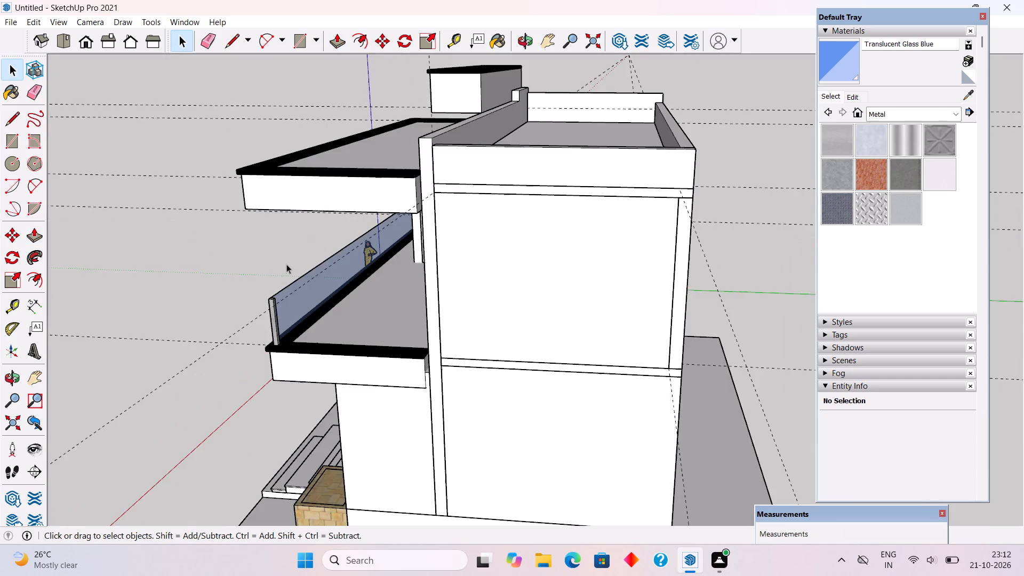
Delete the narrow vertical rectangle standing beside the upper-floor window above the entrance.
middle_click_drag(436, 304, 615, 285)
scroll(611, 292, "up", 6)
middle_click_drag(620, 317, 759, 277)
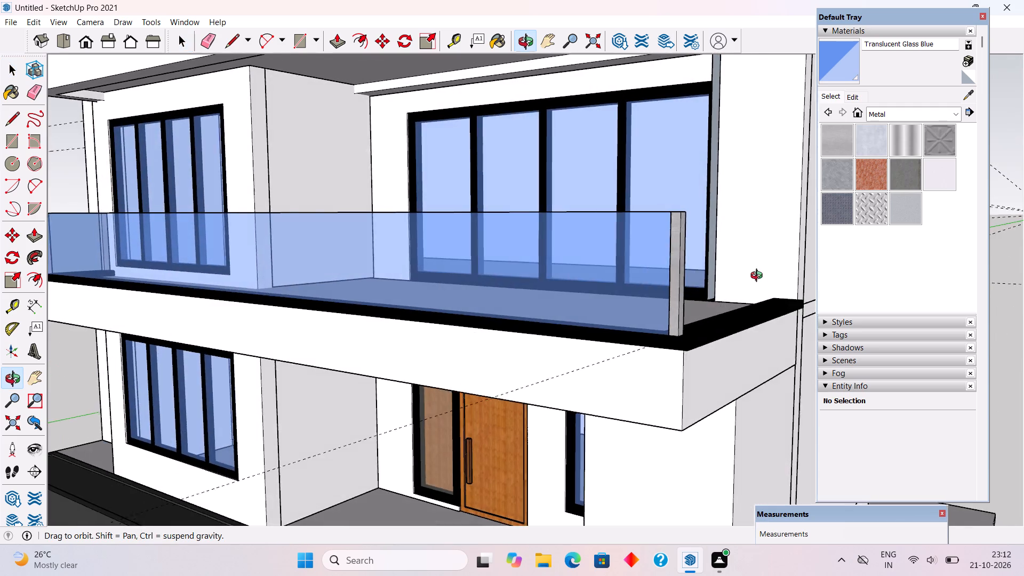
middle_click_drag(759, 277, 538, 305)
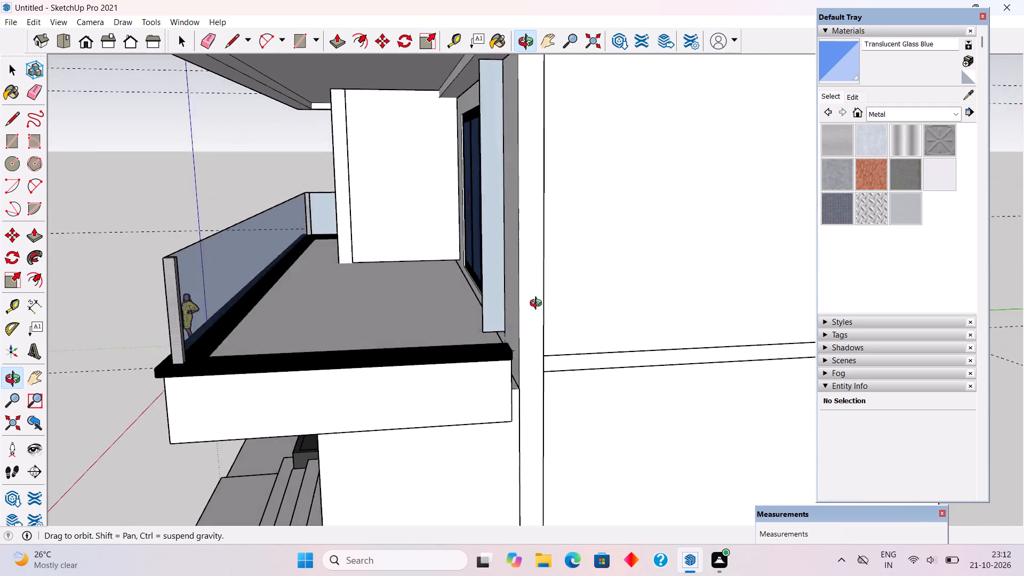
middle_click_drag(538, 305, 534, 330)
scroll(528, 332, "up", 3)
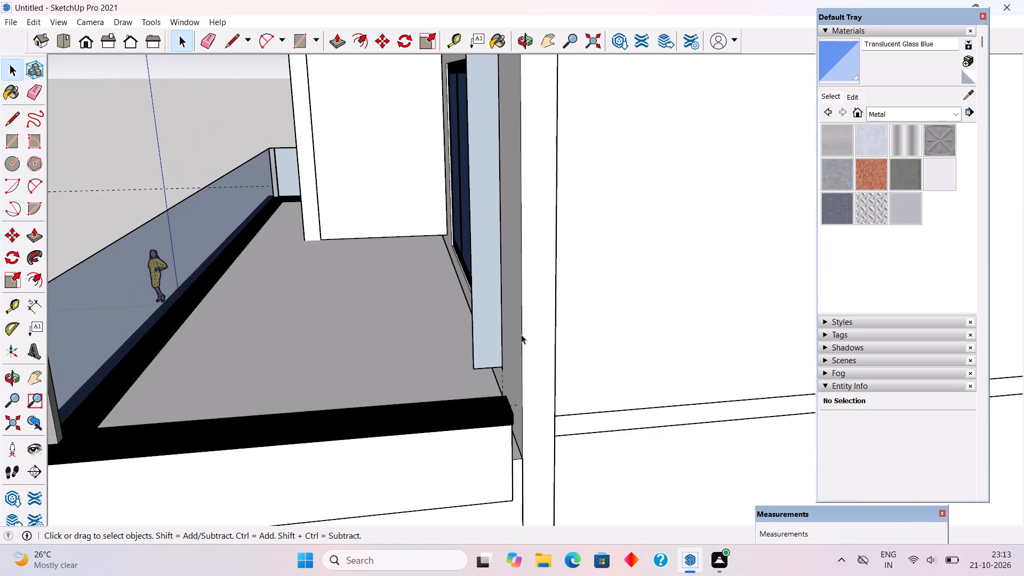
scroll(492, 350, "up", 4)
middle_click_drag(530, 350, 697, 343)
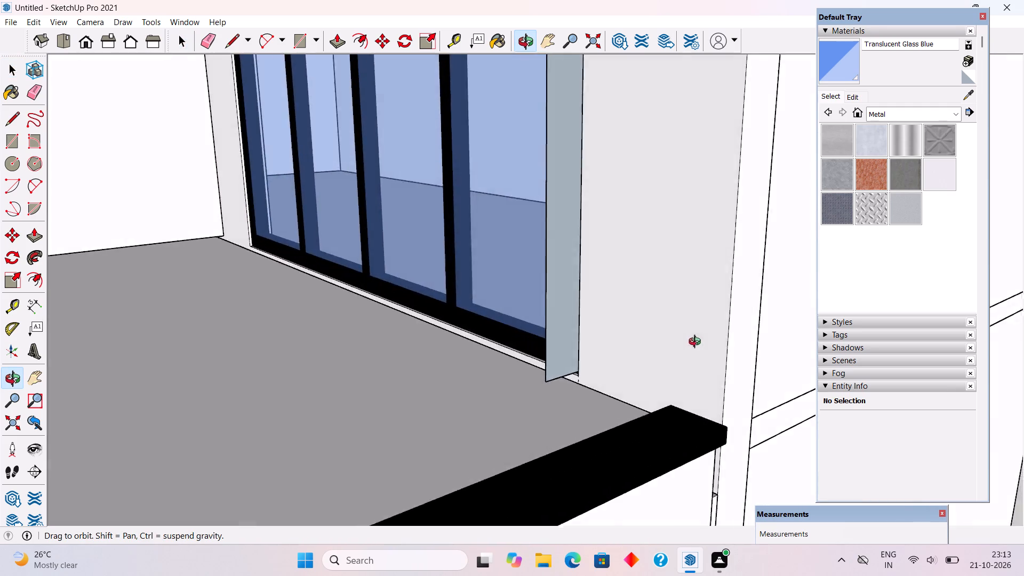
middle_click_drag(697, 343, 716, 335)
scroll(717, 335, "down", 5)
middle_click_drag(656, 322, 547, 304)
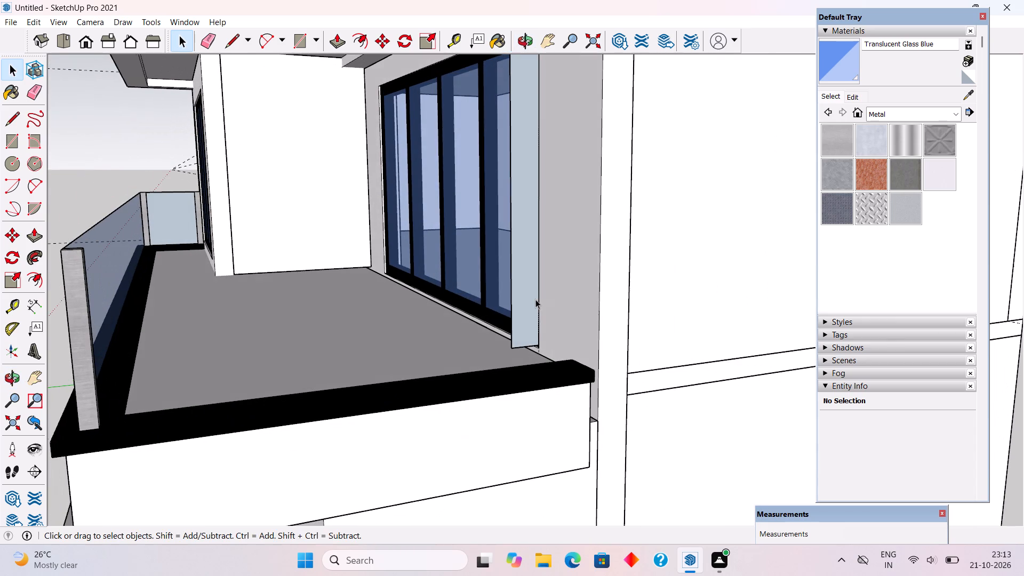
triple_click(536, 296)
key("Delete")
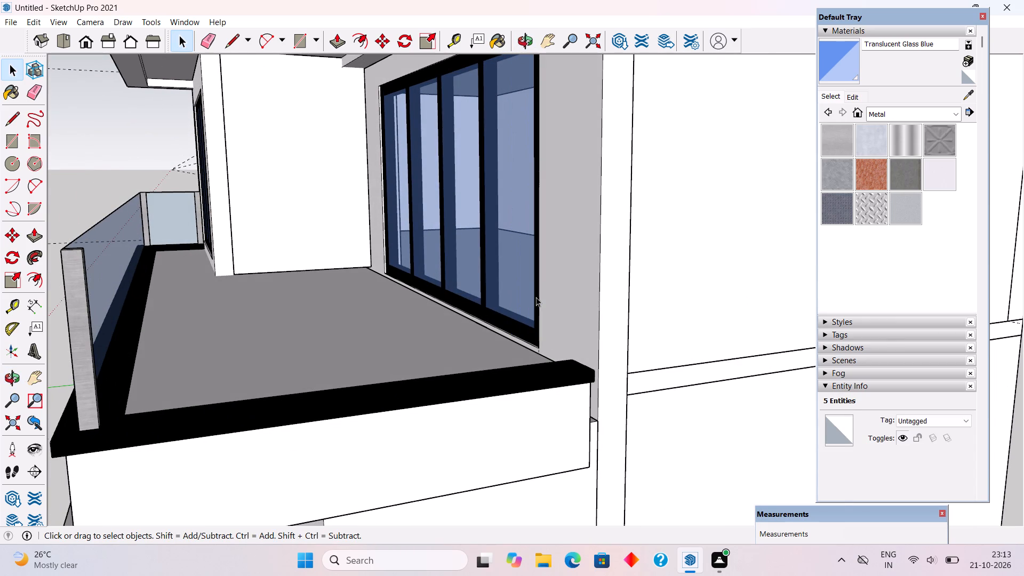
Draw a vertical 4' by 10' rectangle on the wall beside the upper-floor window, from the guide at the balcony edge up to the roof underside.
scroll(536, 299, "down", 5)
middle_click_drag(536, 301, 489, 319)
scroll(522, 362, "up", 8)
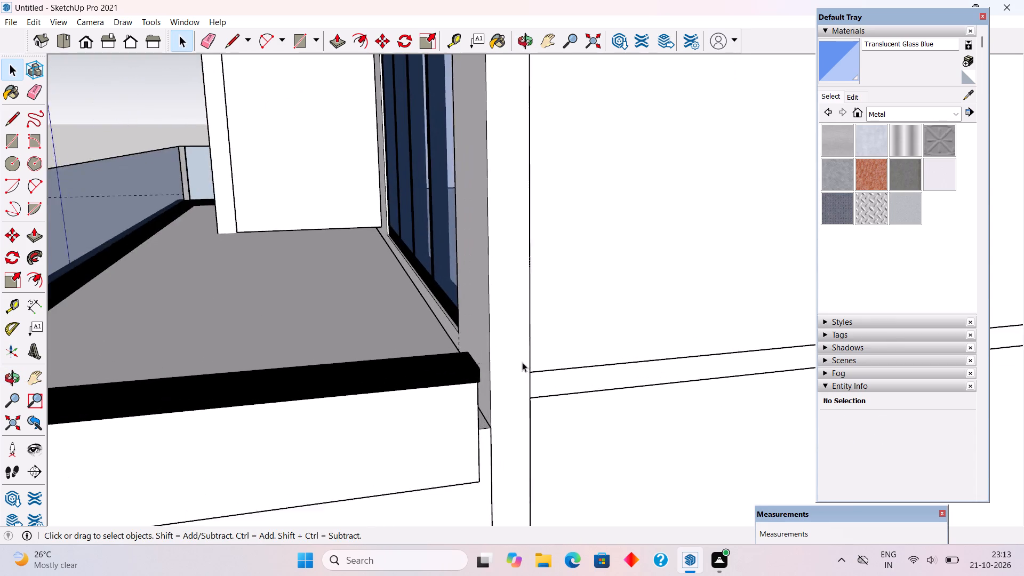
scroll(484, 399, "up", 7)
scroll(443, 418, "up", 1)
middle_click_drag(408, 414, 348, 406)
scroll(405, 366, "up", 3)
middle_click_drag(458, 342, 486, 353)
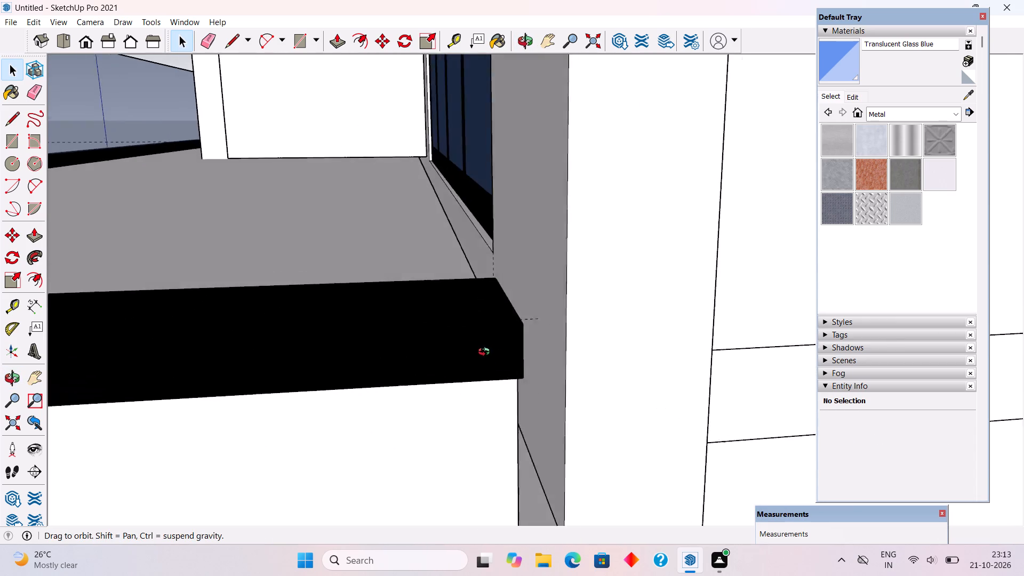
middle_click_drag(486, 353, 472, 365)
scroll(498, 291, "up", 8)
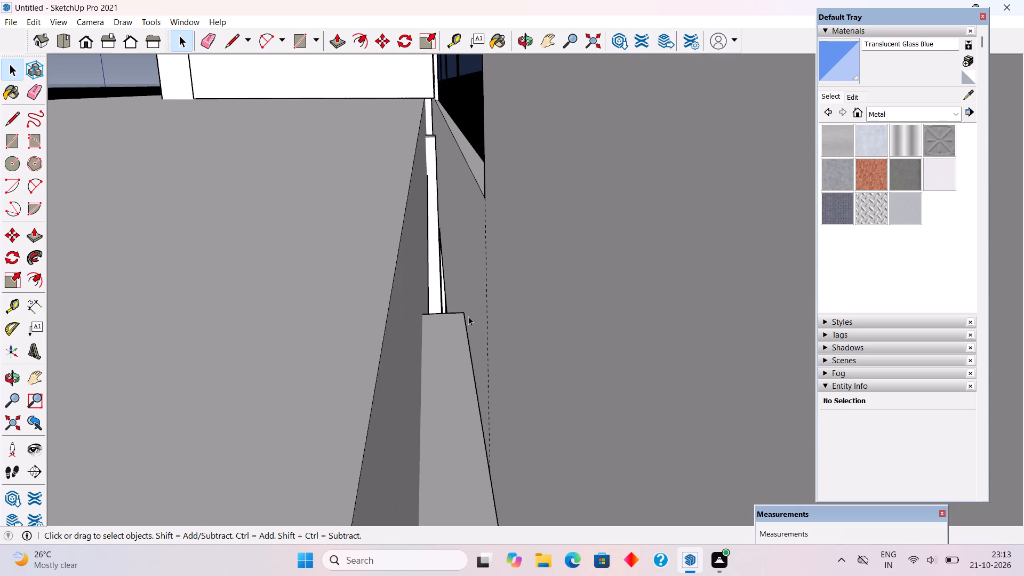
scroll(468, 316, "up", 2)
middle_click_drag(487, 316, 500, 347)
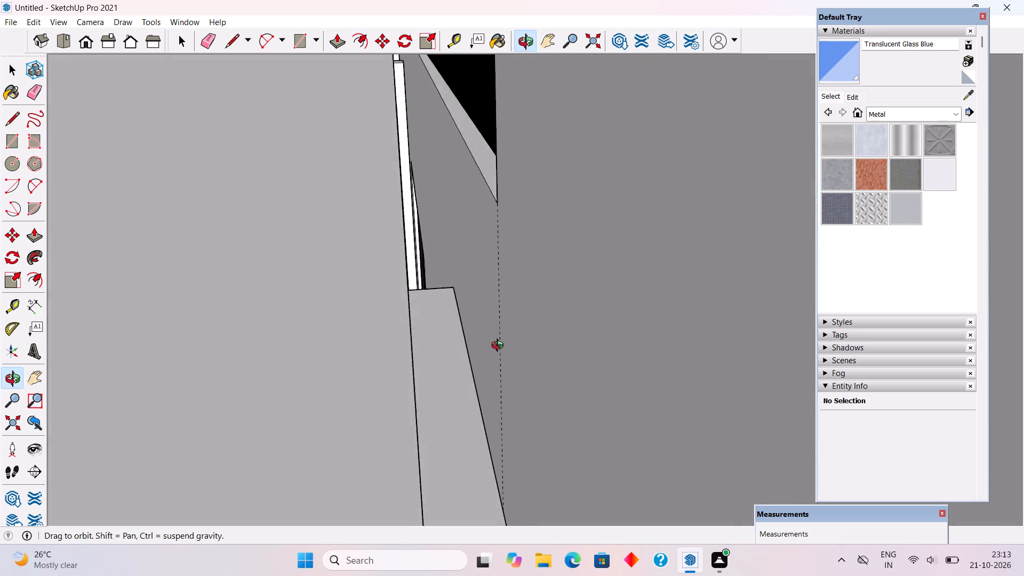
middle_click_drag(500, 347, 477, 327)
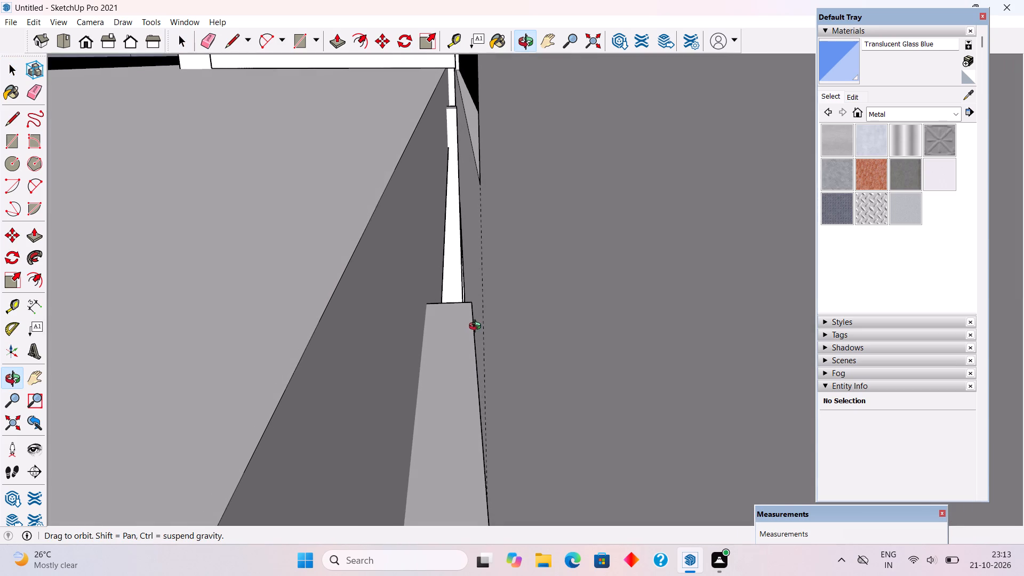
middle_click_drag(477, 327, 477, 329)
key("r")
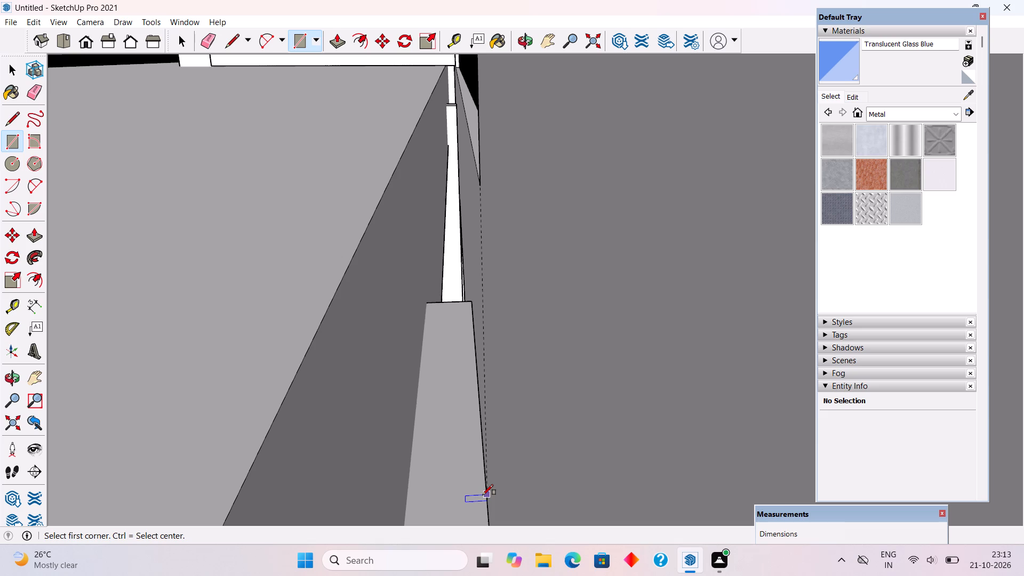
scroll(487, 491, "up", 11)
scroll(489, 440, "down", 3)
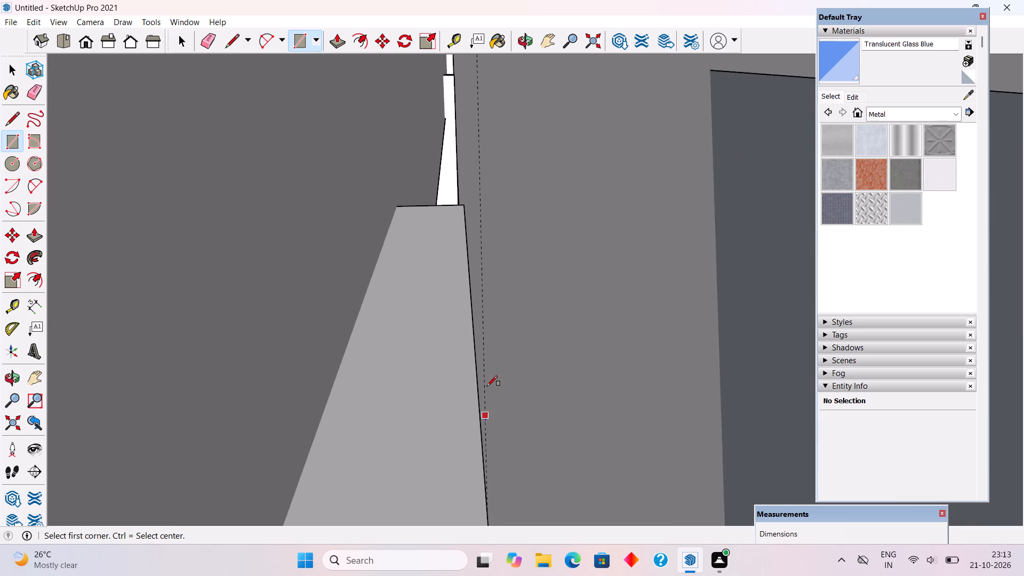
scroll(487, 386, "down", 3)
scroll(467, 317, "down", 11)
scroll(465, 391, "up", 6)
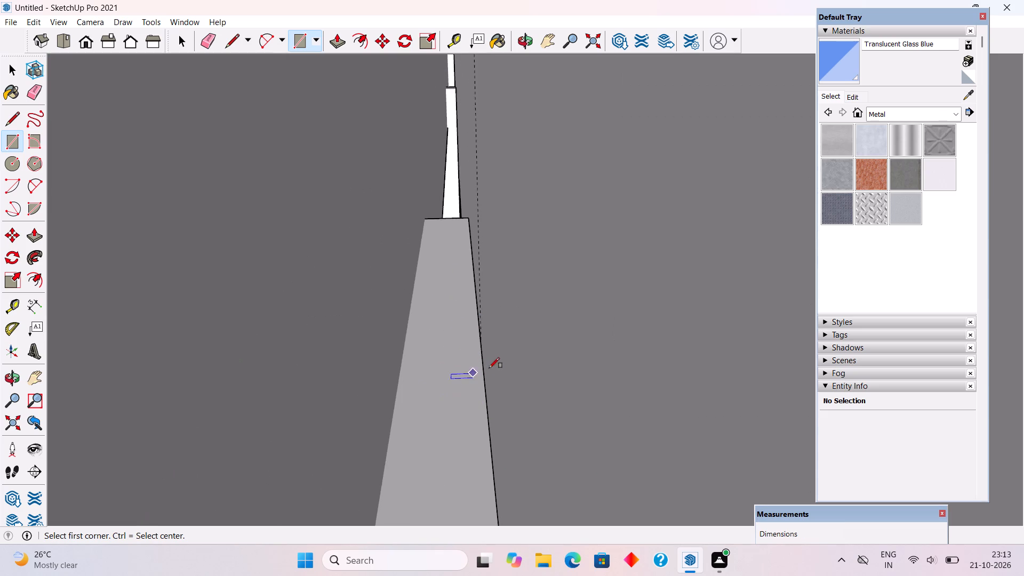
scroll(492, 367, "up", 4)
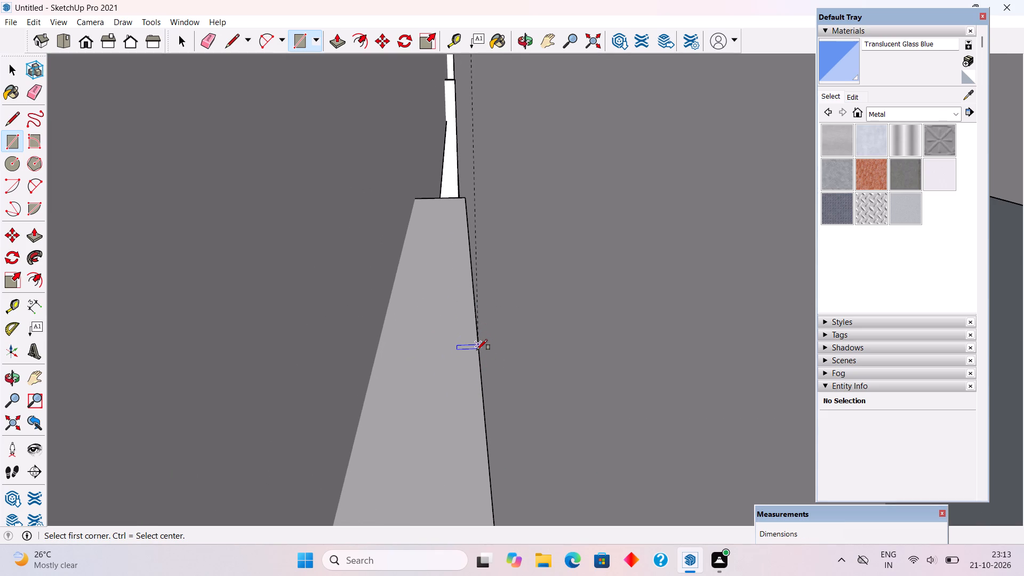
left_click(477, 350)
scroll(499, 381, "down", 10)
scroll(550, 363, "down", 12)
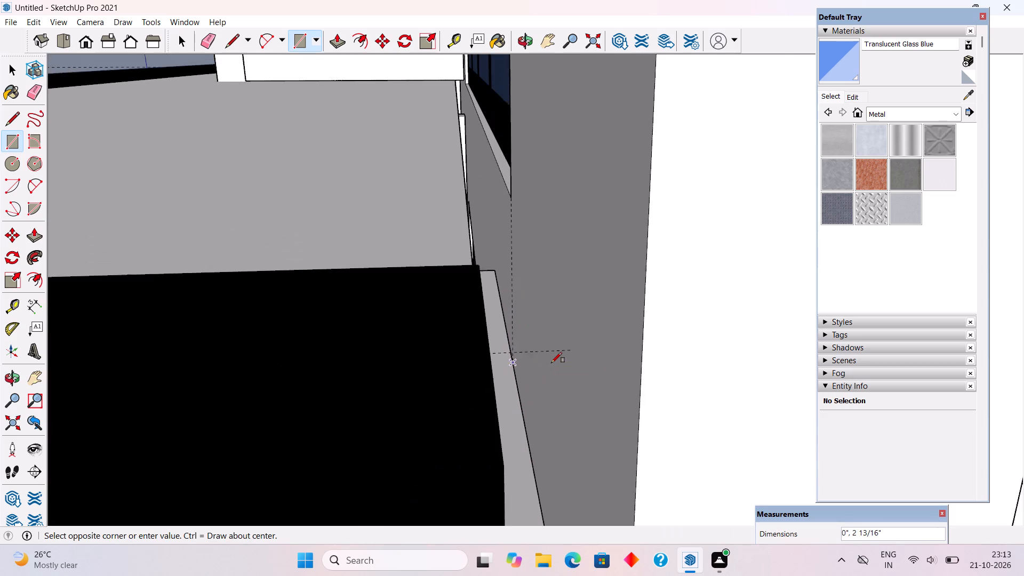
scroll(551, 363, "down", 13)
scroll(574, 252, "down", 11)
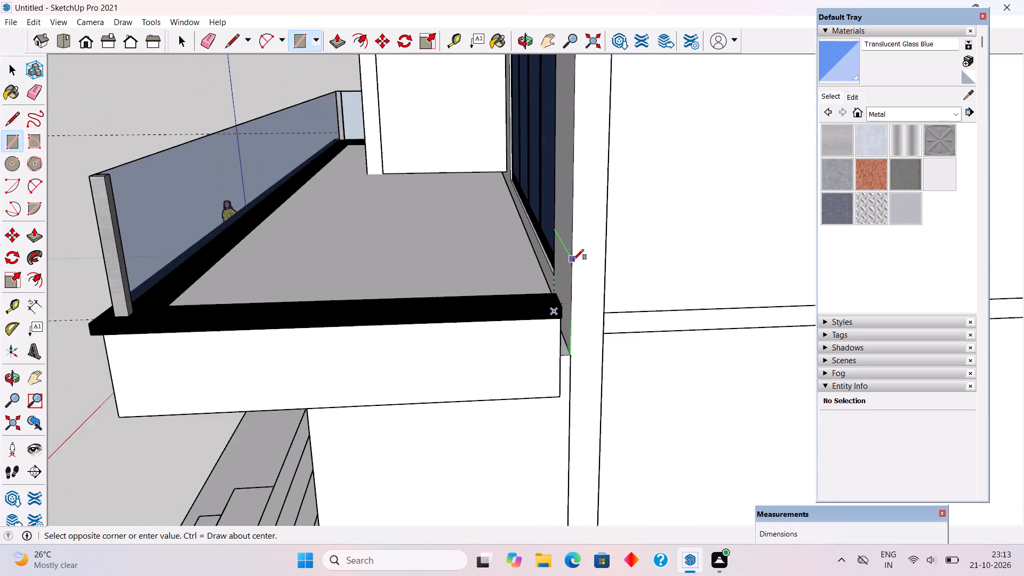
scroll(573, 260, "down", 5)
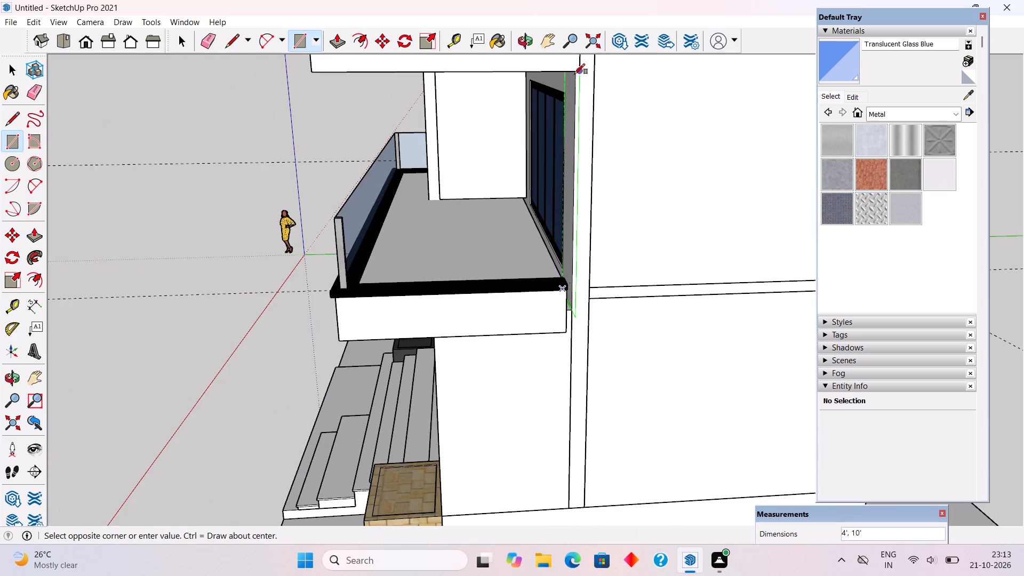
left_click(574, 74)
middle_click_drag(558, 122, 687, 153)
scroll(687, 153, "down", 4)
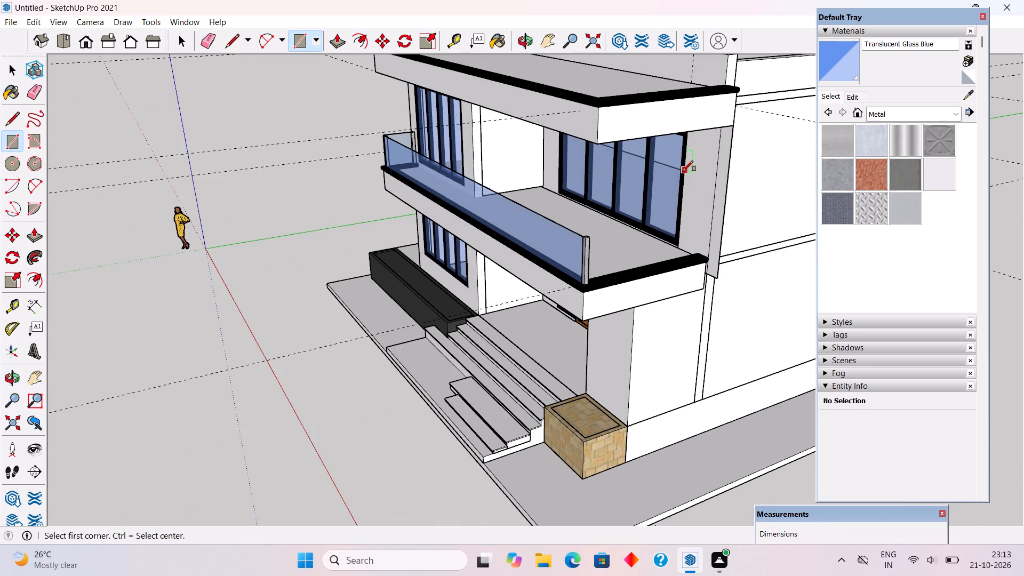
key("space")
Extrude the rectangle beside the upper-floor window 3" out from the wall with Push/Pull.
scroll(696, 153, "down", 5)
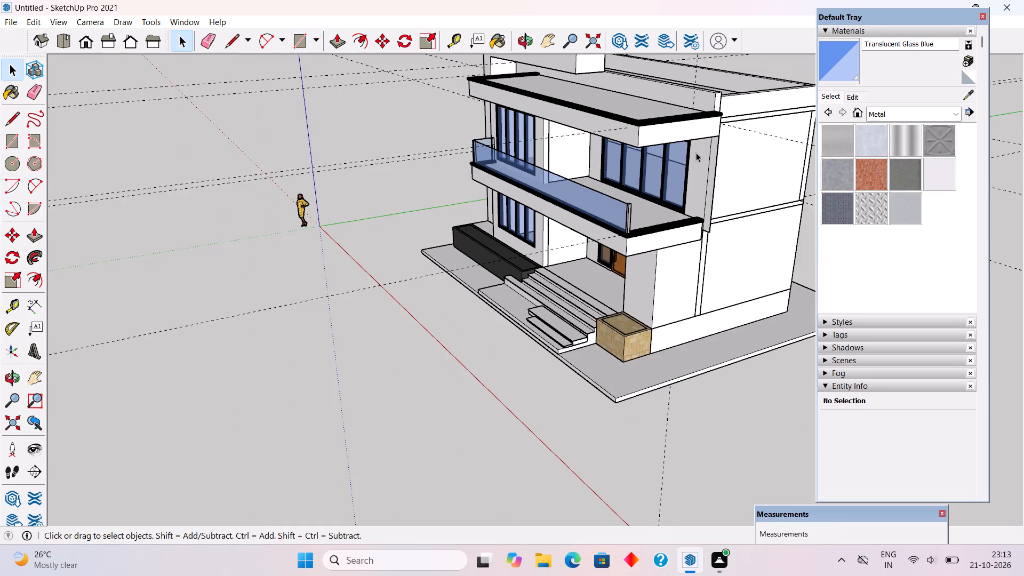
middle_click_drag(694, 179, 762, 171)
scroll(751, 162, "up", 9)
middle_click_drag(685, 144, 699, 133)
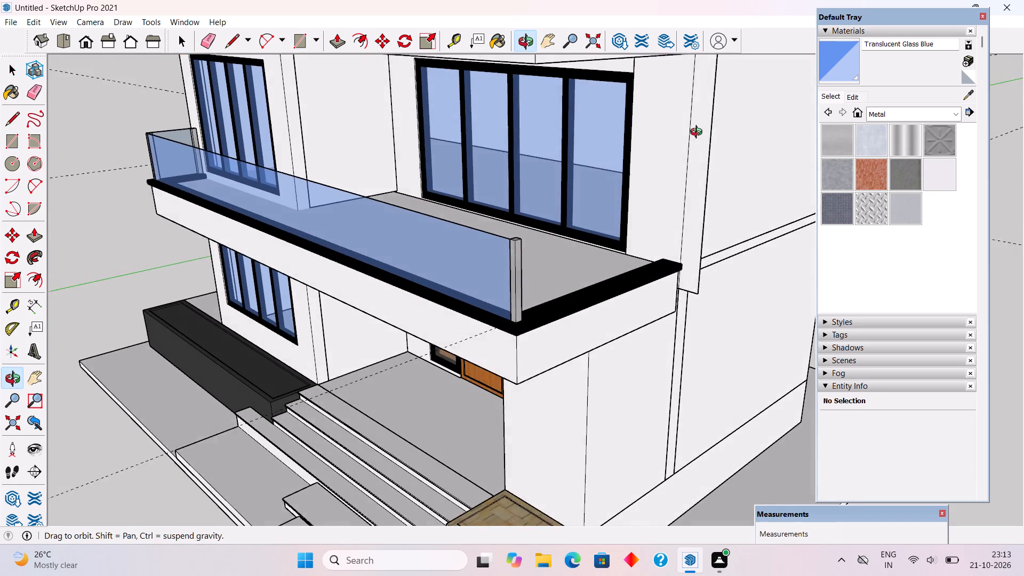
middle_click_drag(699, 133, 721, 132)
left_click(708, 137)
left_click(689, 140)
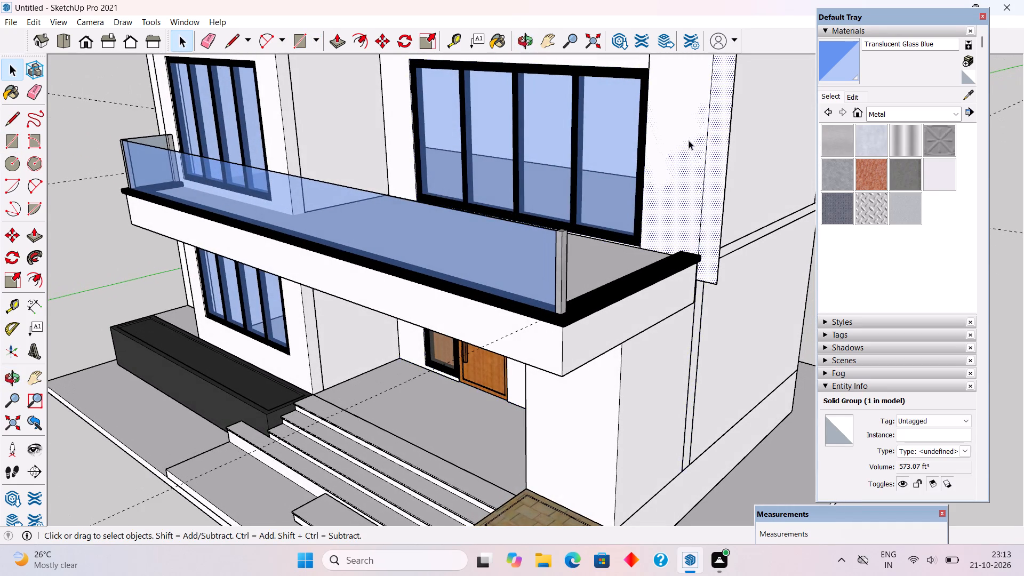
key("p")
left_click(706, 247)
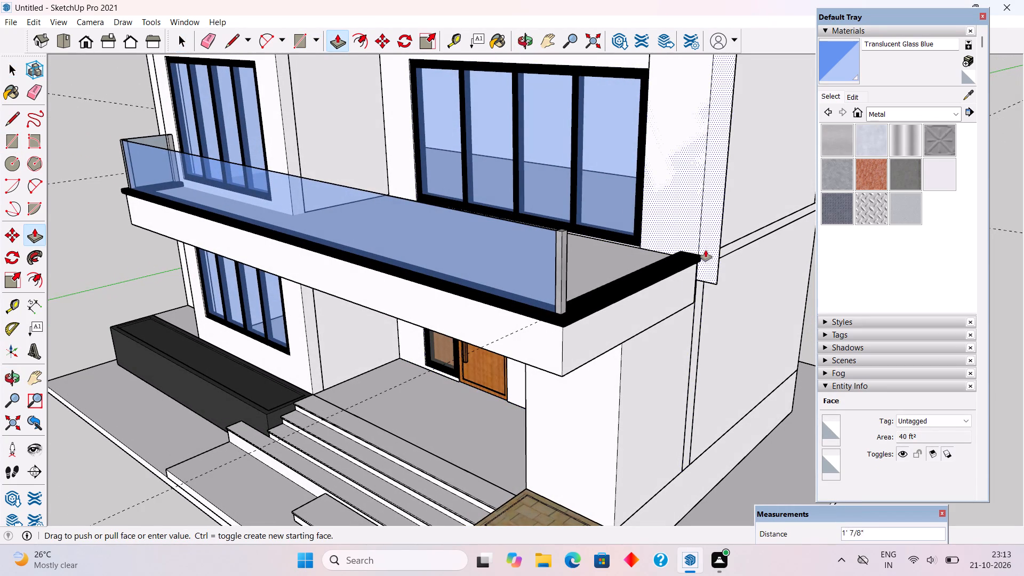
left_click(697, 299)
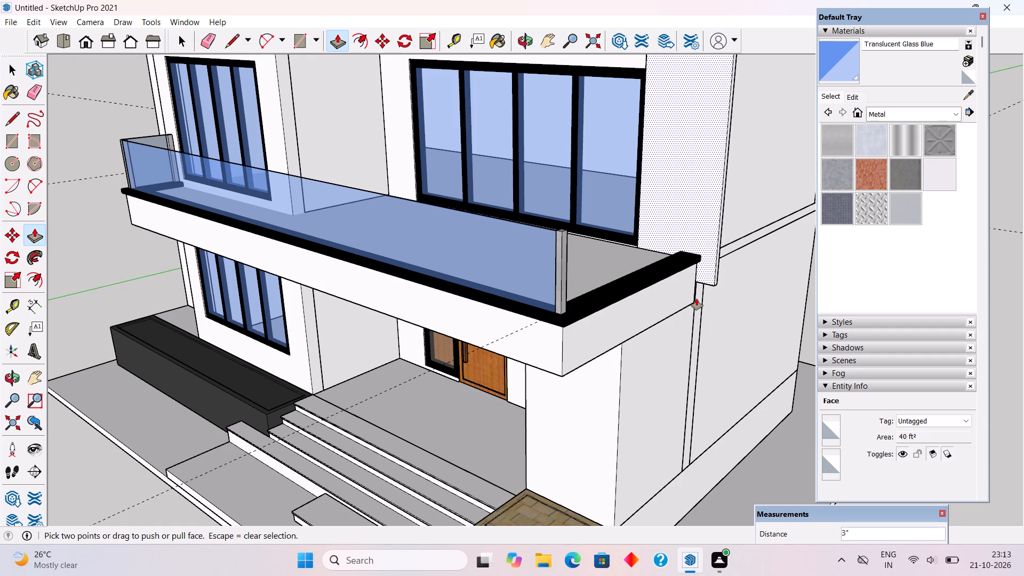
key("space")
Push the raised panel's narrow outer side face inward to line up with the house wall's corner edge.
middle_click_drag(717, 257, 650, 230)
scroll(682, 241, "up", 1)
middle_click_drag(670, 238, 602, 233)
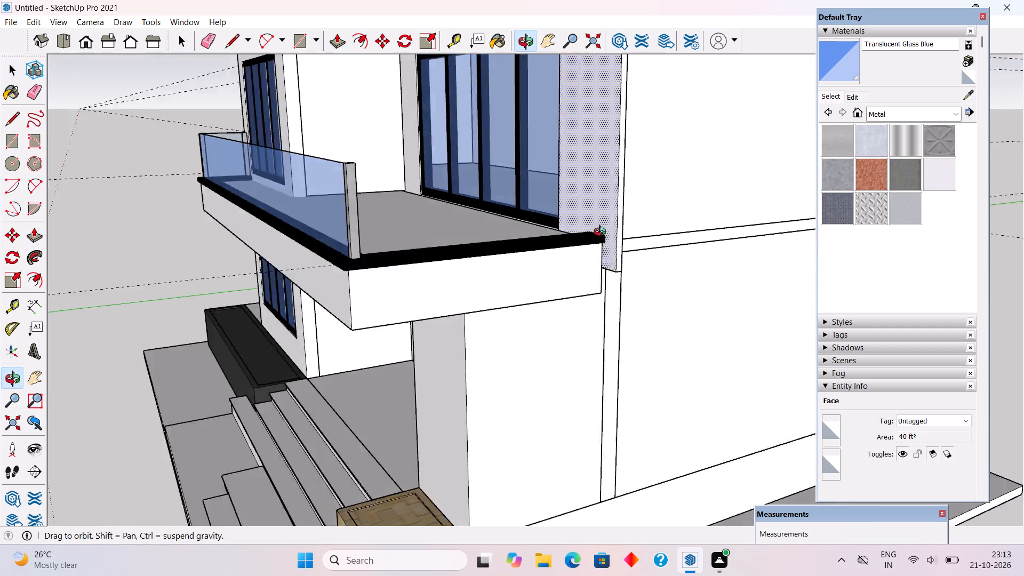
middle_click_drag(602, 233, 575, 234)
scroll(544, 241, "up", 4)
middle_click_drag(557, 254, 509, 234)
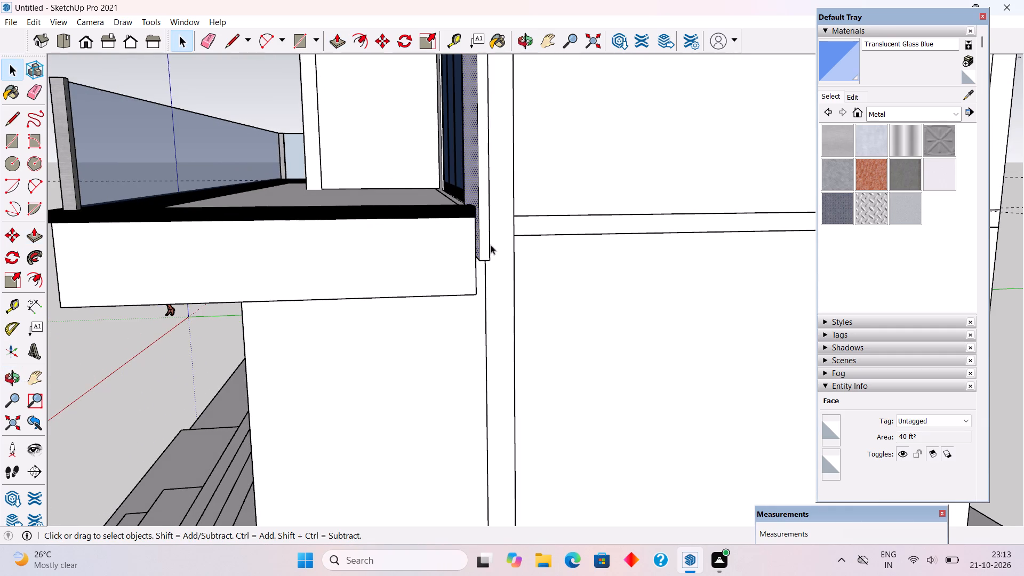
double_click(483, 249)
key("p")
left_click(483, 249)
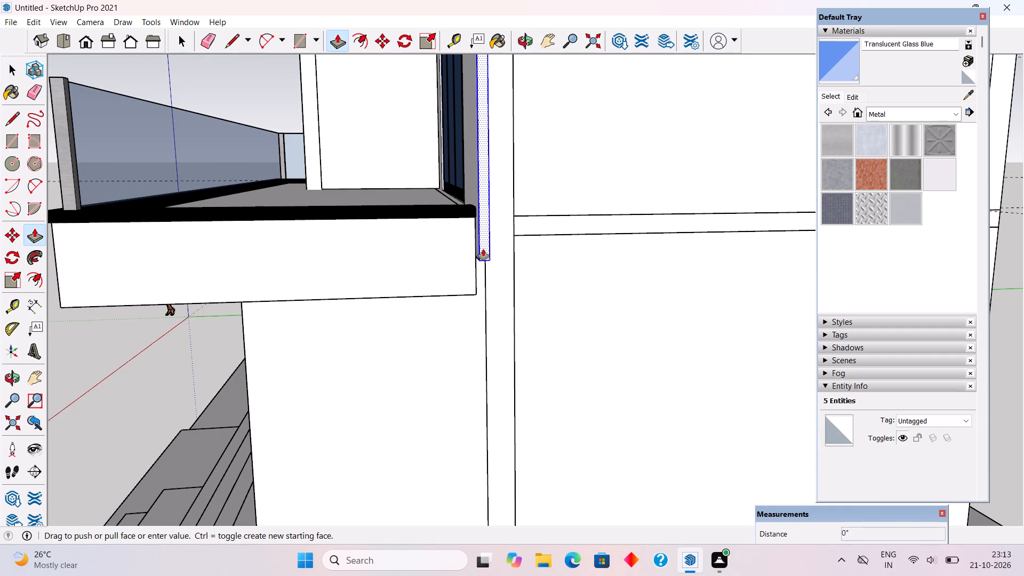
left_click(479, 261)
key("space")
Select the whole raised wall panel beside the upper window and make it a group.
triple_click(480, 236)
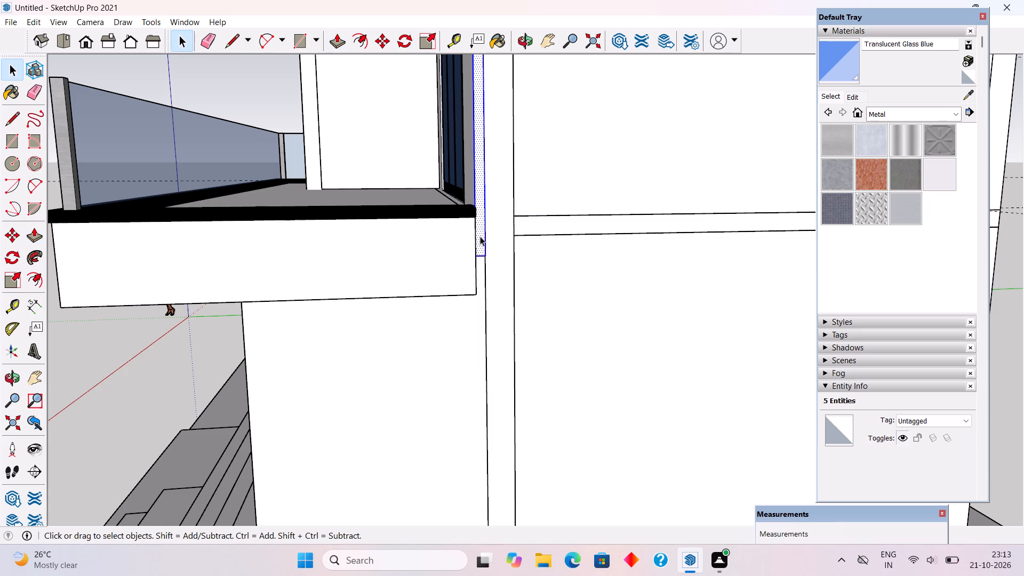
right_click(480, 236)
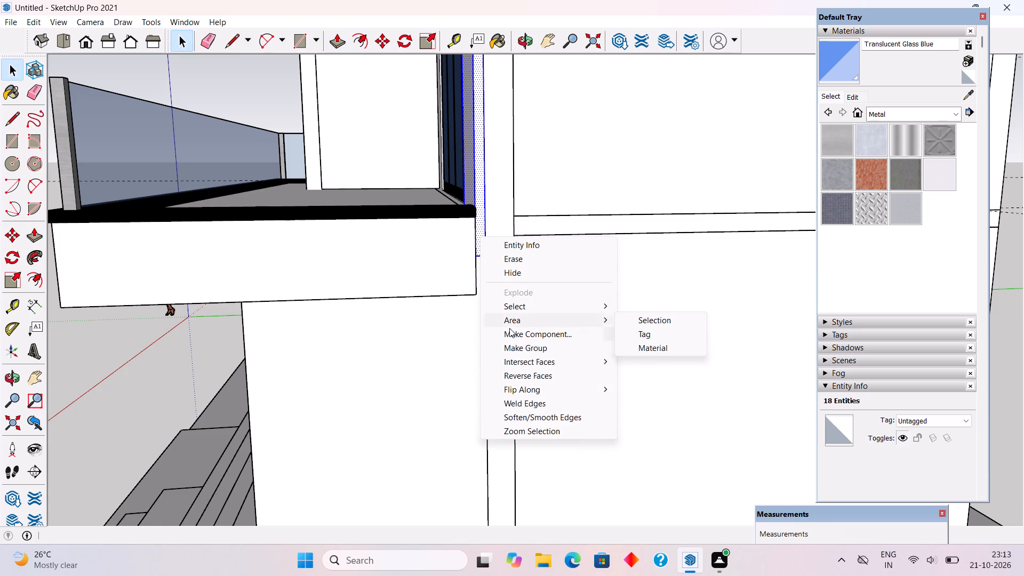
left_click(511, 345)
scroll(512, 346, "down", 20)
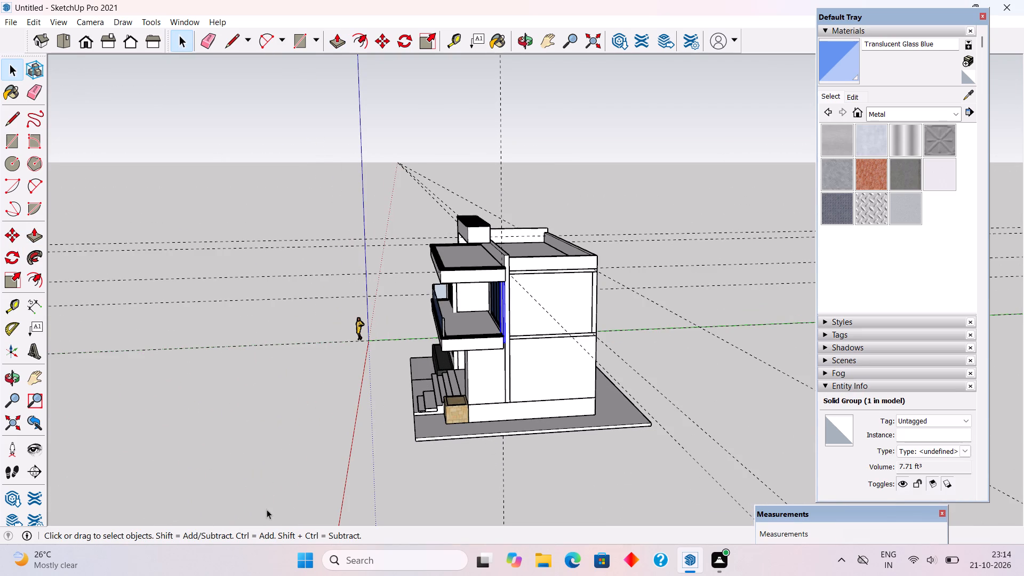
left_click(306, 431)
Examine the house front, the new wall panel and the open end of the balcony from several angles.
middle_click_drag(189, 438, 827, 333)
scroll(670, 300, "up", 3)
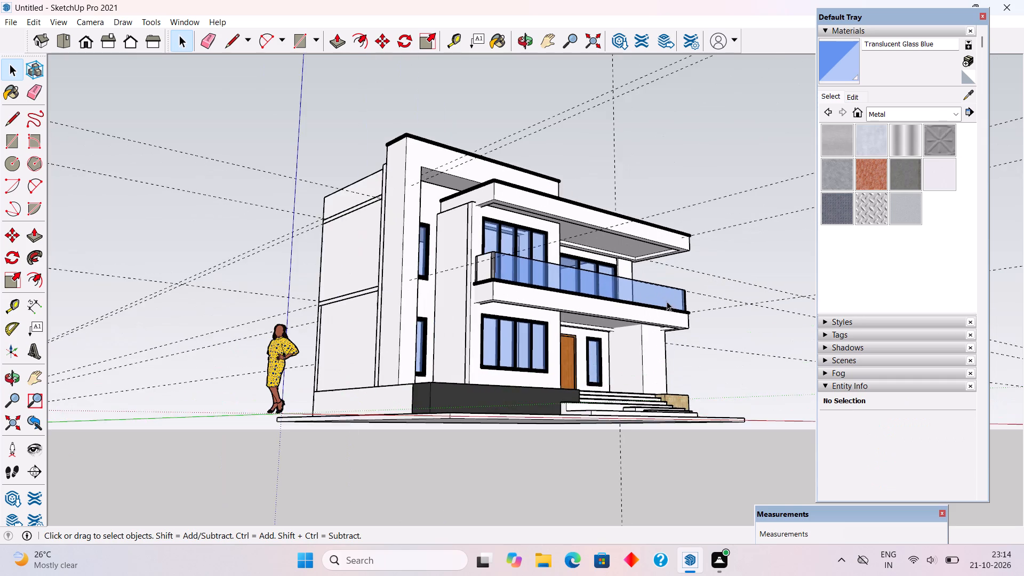
middle_click_drag(669, 261, 556, 324)
scroll(708, 246, "up", 9)
scroll(658, 262, "up", 1)
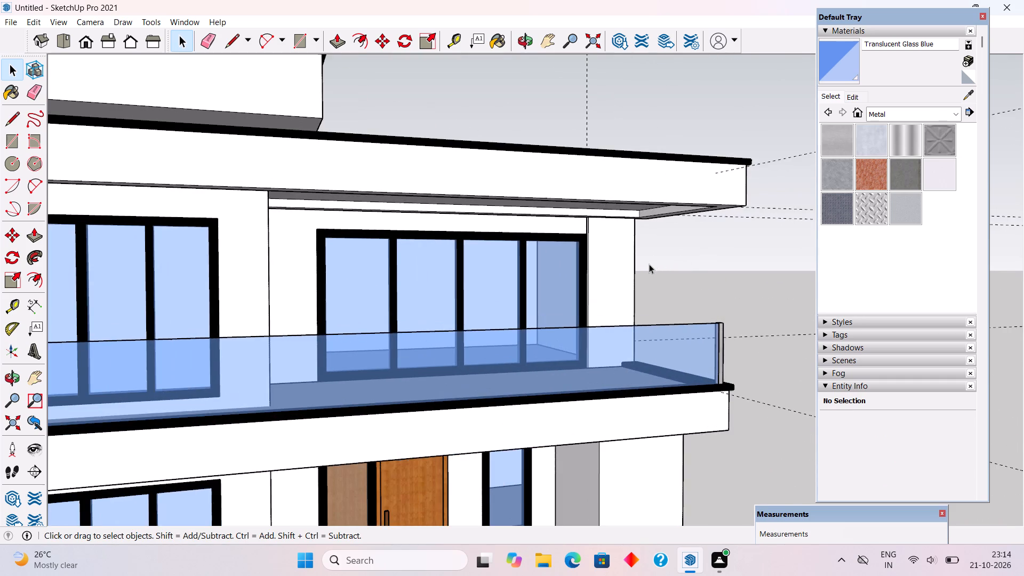
scroll(649, 264, "up", 1)
middle_click_drag(631, 307, 344, 373)
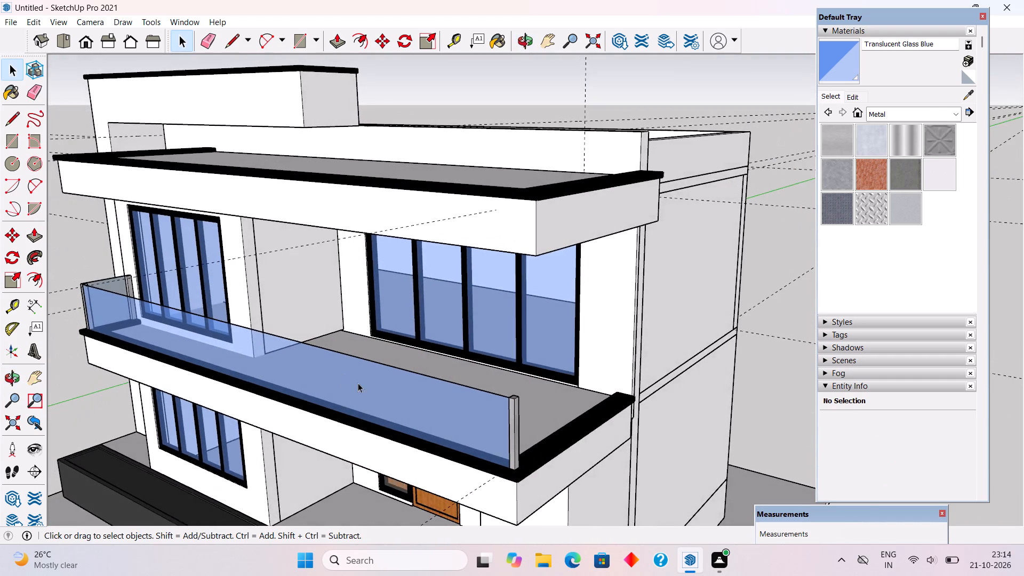
scroll(368, 354, "up", 3)
scroll(533, 252, "down", 5)
middle_click_drag(604, 357, 391, 350)
scroll(321, 405, "up", 5)
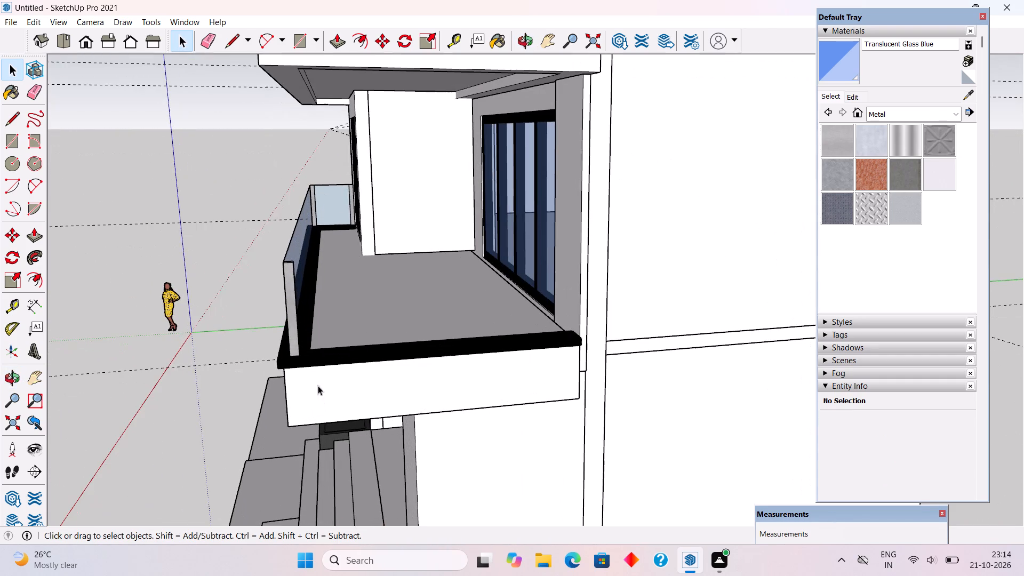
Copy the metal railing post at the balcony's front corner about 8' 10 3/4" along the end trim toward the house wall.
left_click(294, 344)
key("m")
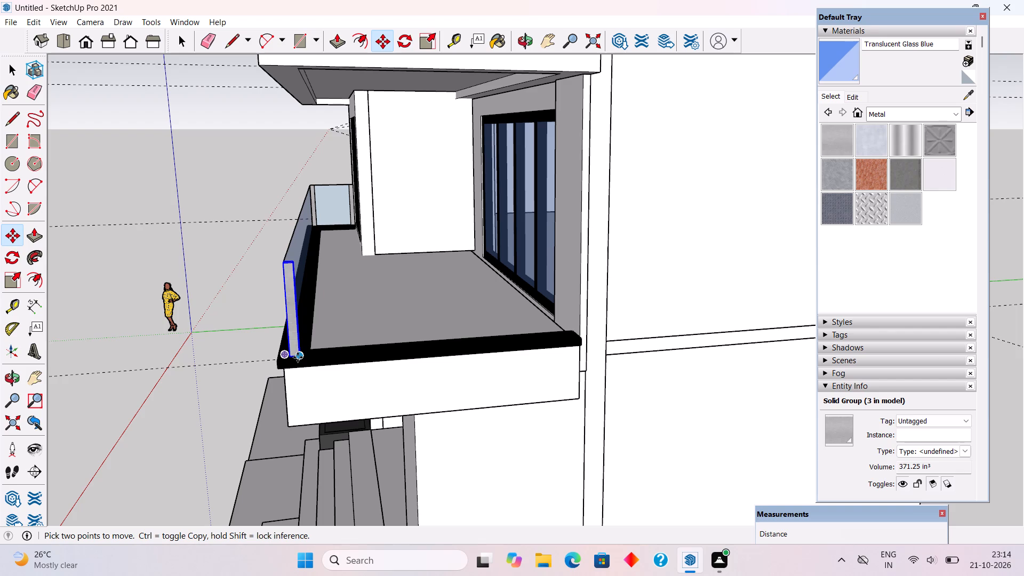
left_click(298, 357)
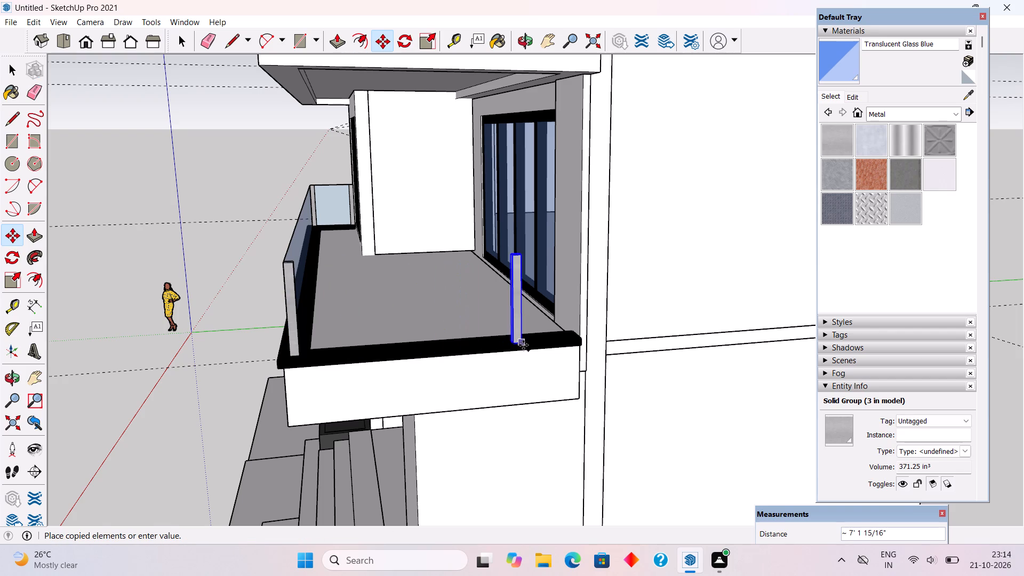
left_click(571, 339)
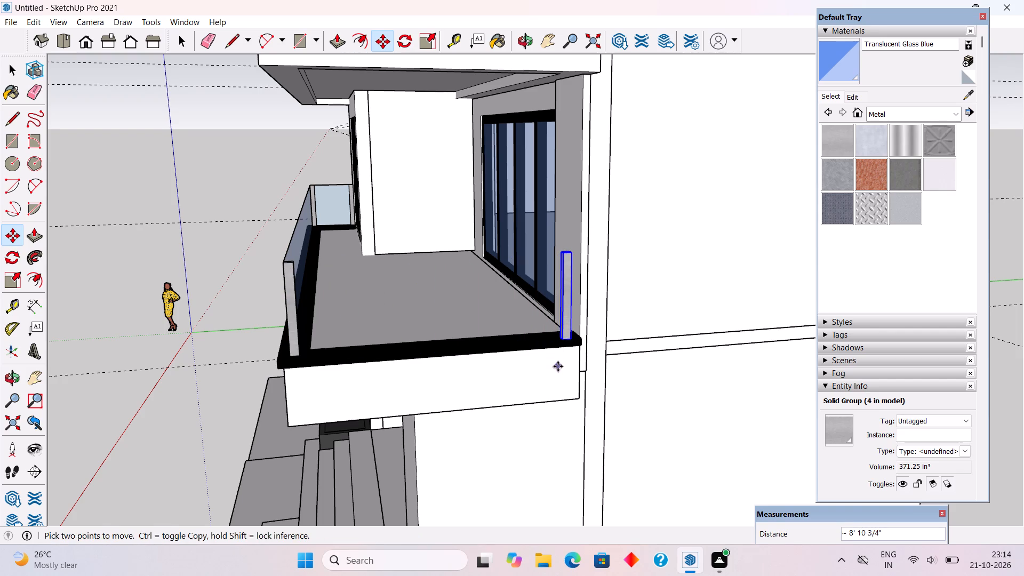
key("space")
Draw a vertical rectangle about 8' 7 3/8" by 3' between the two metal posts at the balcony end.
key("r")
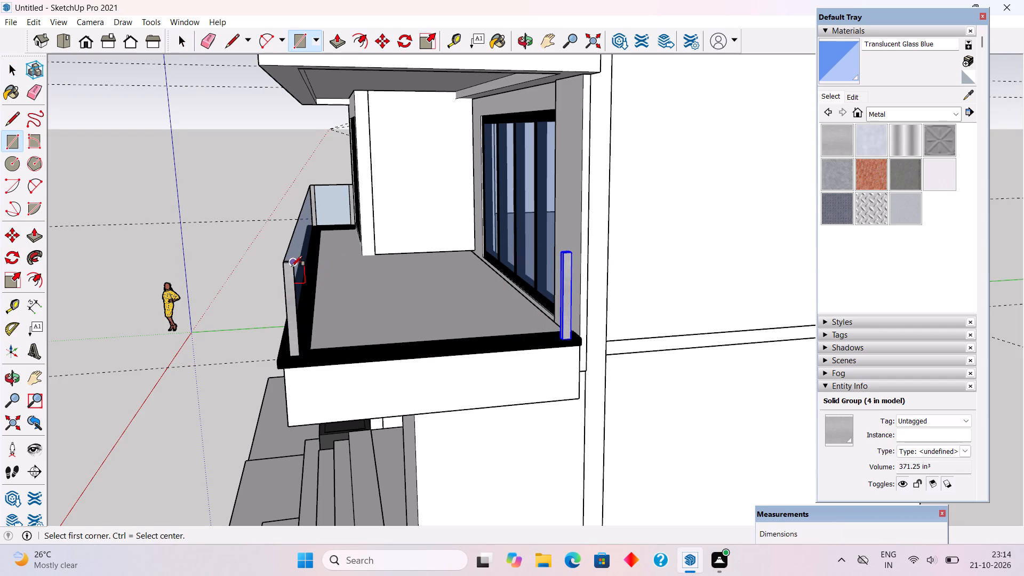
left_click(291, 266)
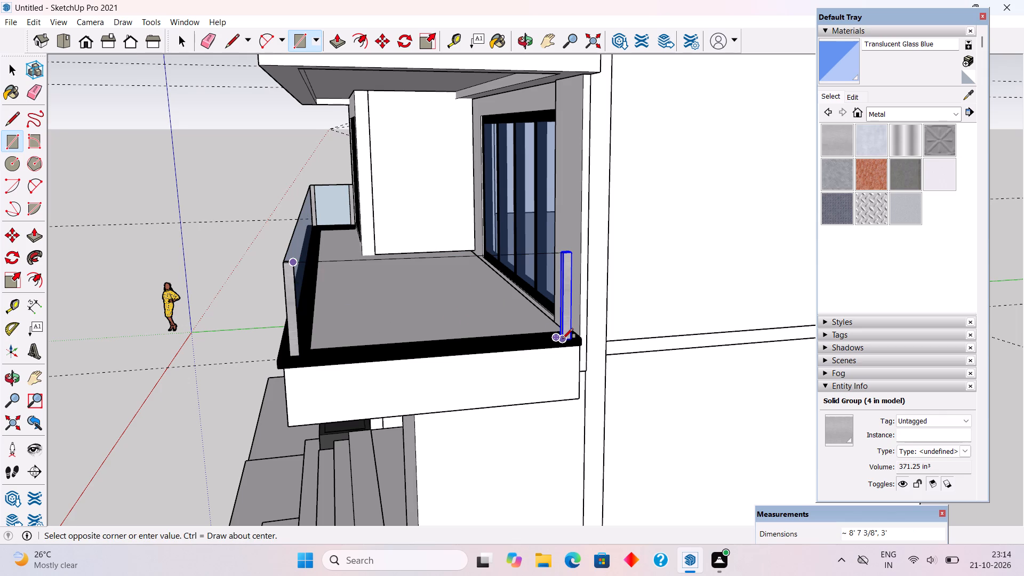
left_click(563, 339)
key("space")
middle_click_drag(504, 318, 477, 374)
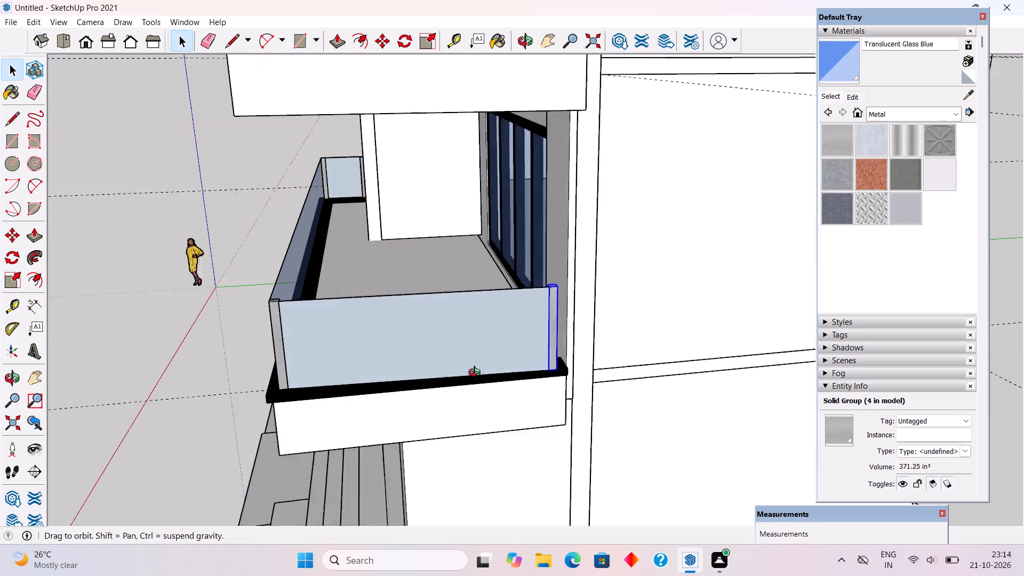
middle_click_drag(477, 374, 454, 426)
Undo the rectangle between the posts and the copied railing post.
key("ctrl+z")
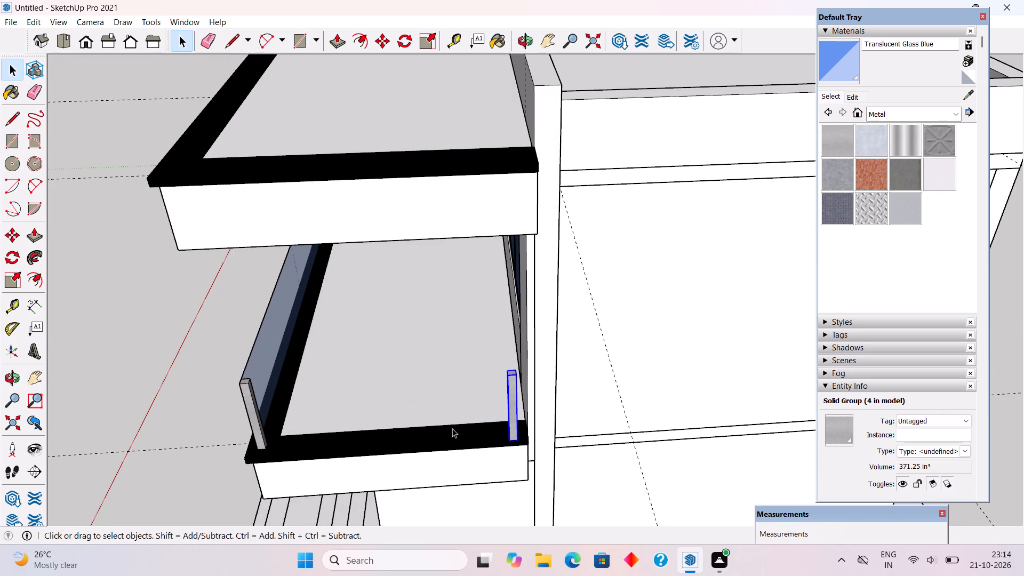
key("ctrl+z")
Copy the front corner railing post about 9' 1 1/2" straight along the balcony's end trim to the house wall.
scroll(482, 435, "up", 4)
scroll(471, 345, "up", 2)
scroll(474, 340, "down", 5)
middle_click_drag(510, 283, 500, 364)
scroll(498, 293, "down", 6)
scroll(433, 505, "up", 6)
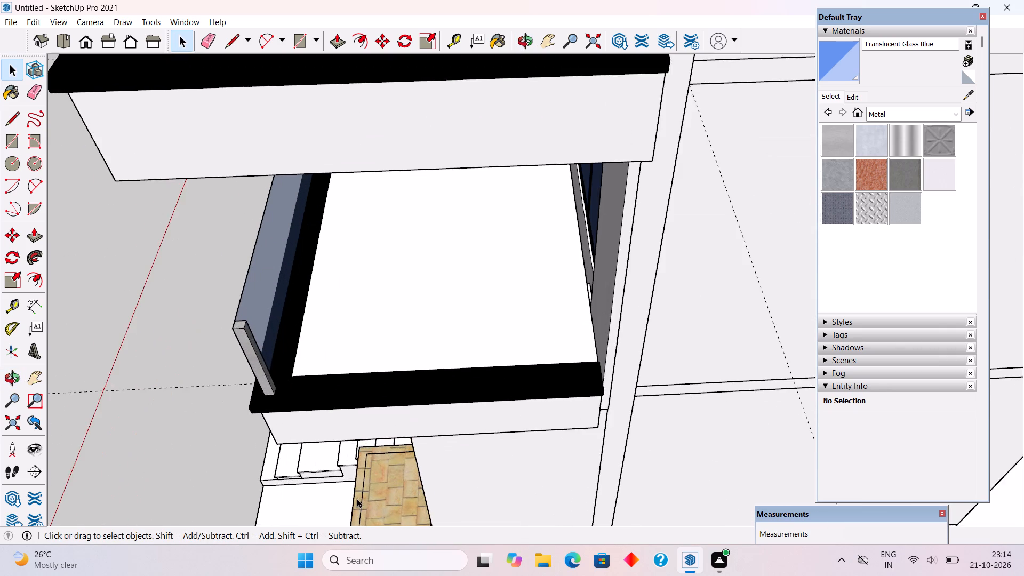
scroll(350, 497, "up", 1)
middle_click_drag(314, 489, 260, 512)
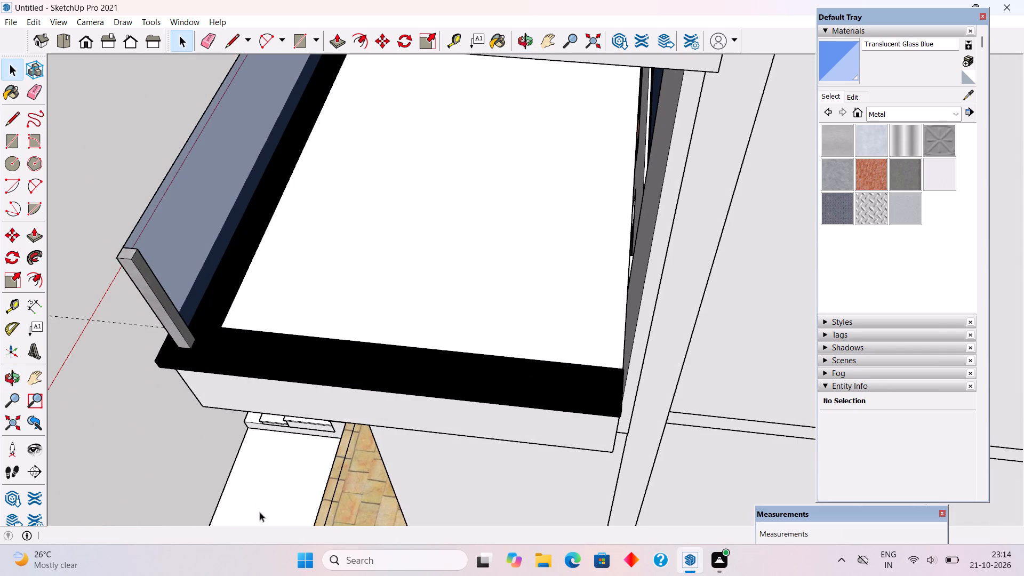
key("m")
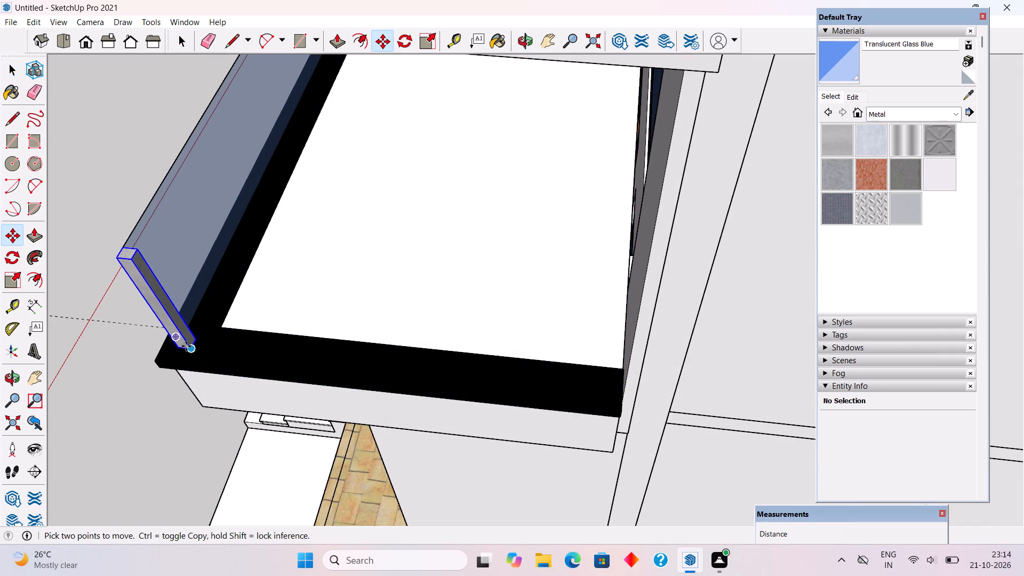
left_click(186, 346)
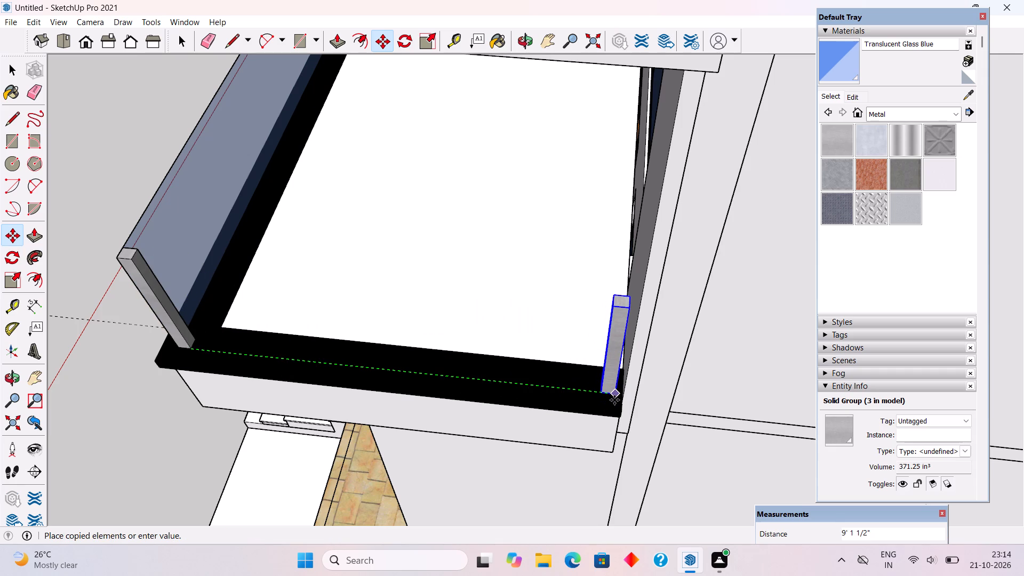
left_click(614, 400)
key("space")
Draw a vertical rectangle 3' by about 8' 10" between the two end posts and make it a group.
scroll(615, 410, "down", 4)
key("r")
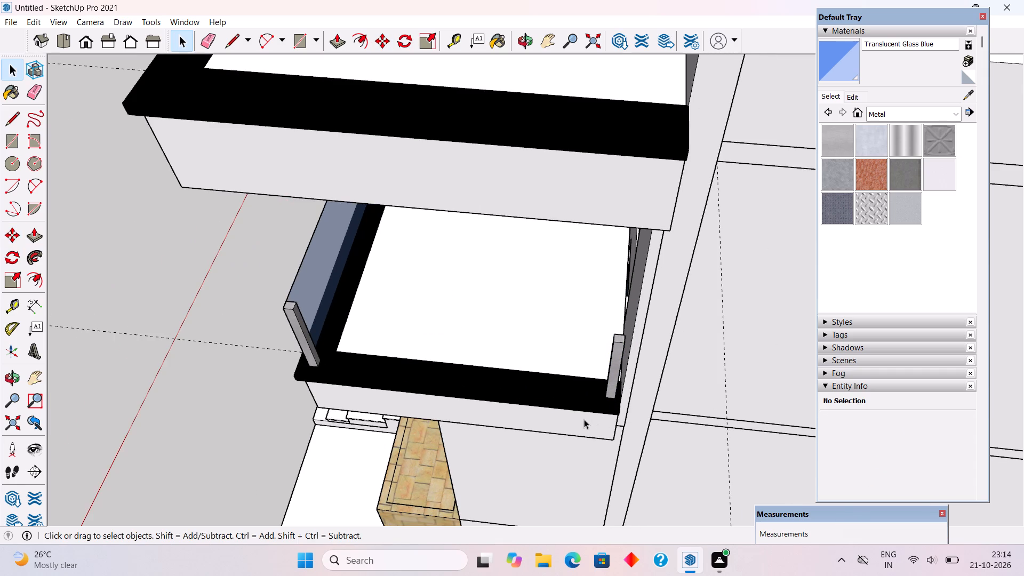
left_click(294, 312)
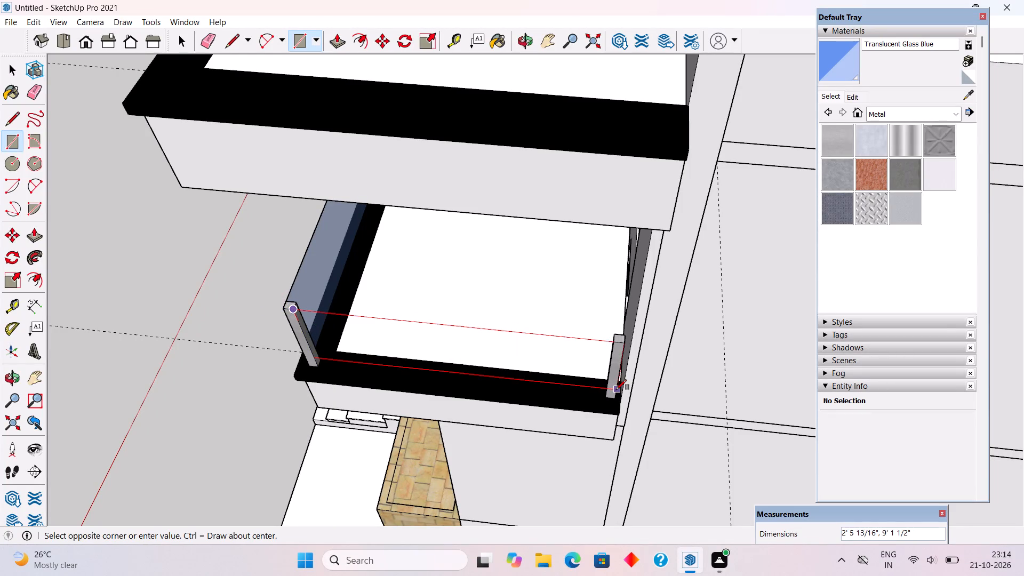
left_click(608, 398)
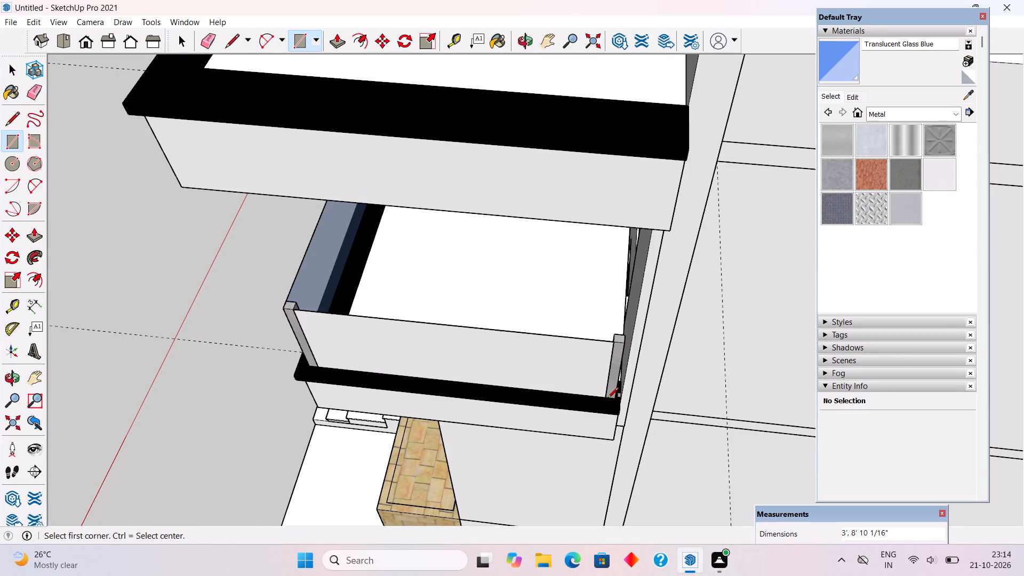
key("space")
triple_click(562, 366)
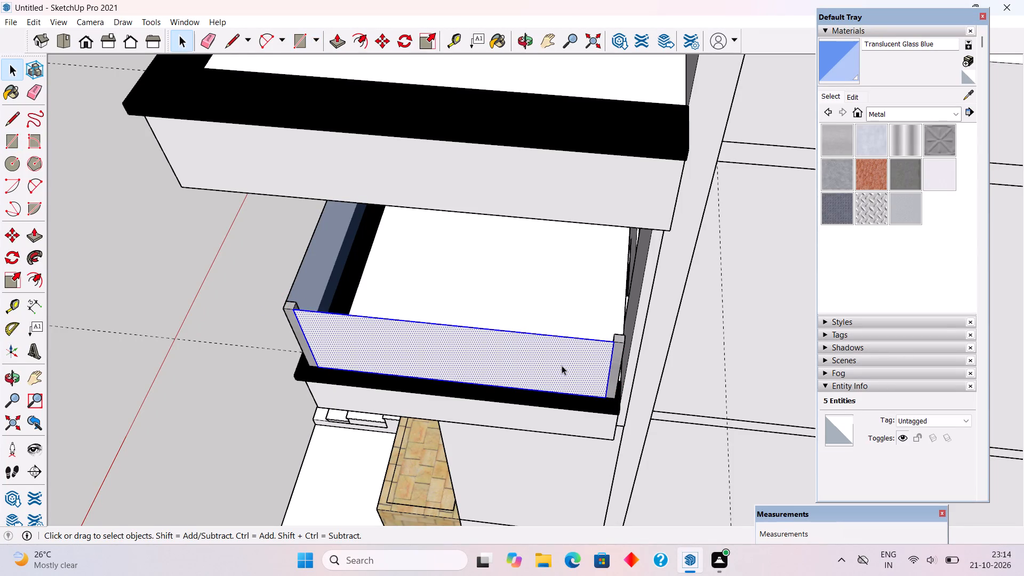
right_click(562, 365)
left_click(596, 286)
Sample Translucent Glass Blue from the front railing glass and paint the new end railing panel with it.
scroll(596, 288, "down", 4)
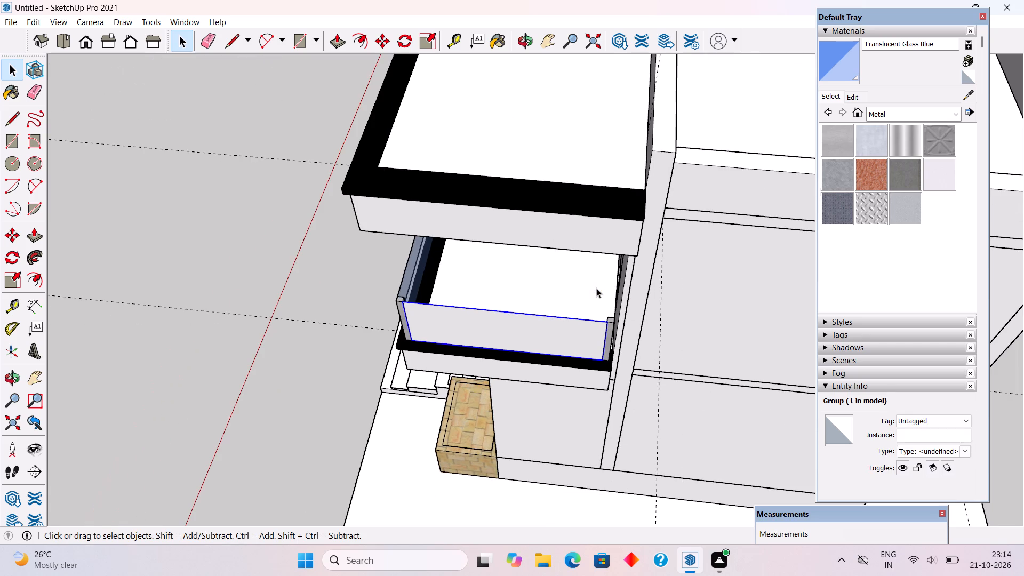
left_click(968, 98)
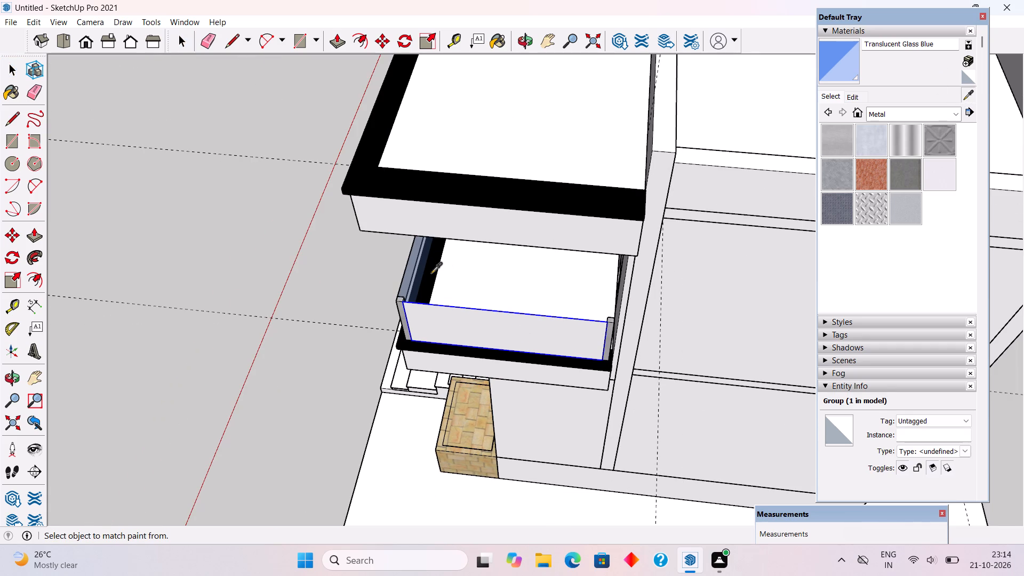
left_click(403, 279)
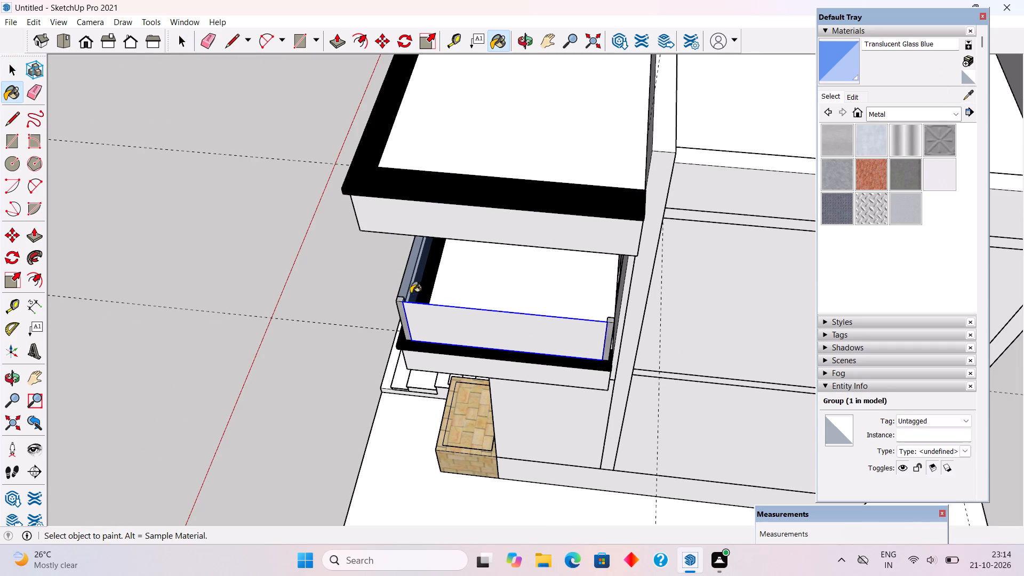
left_click(425, 314)
key("space")
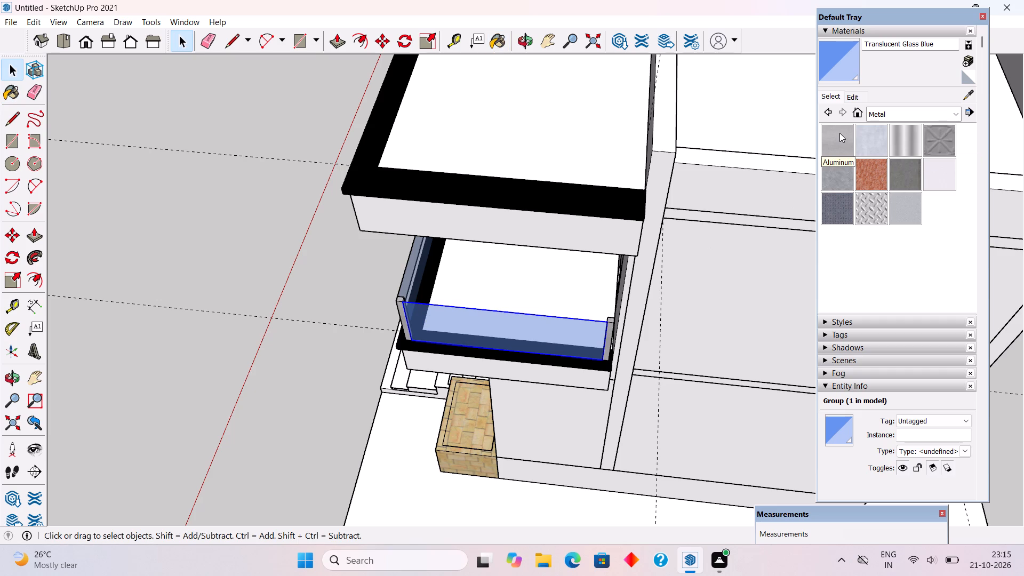
left_click(976, 93)
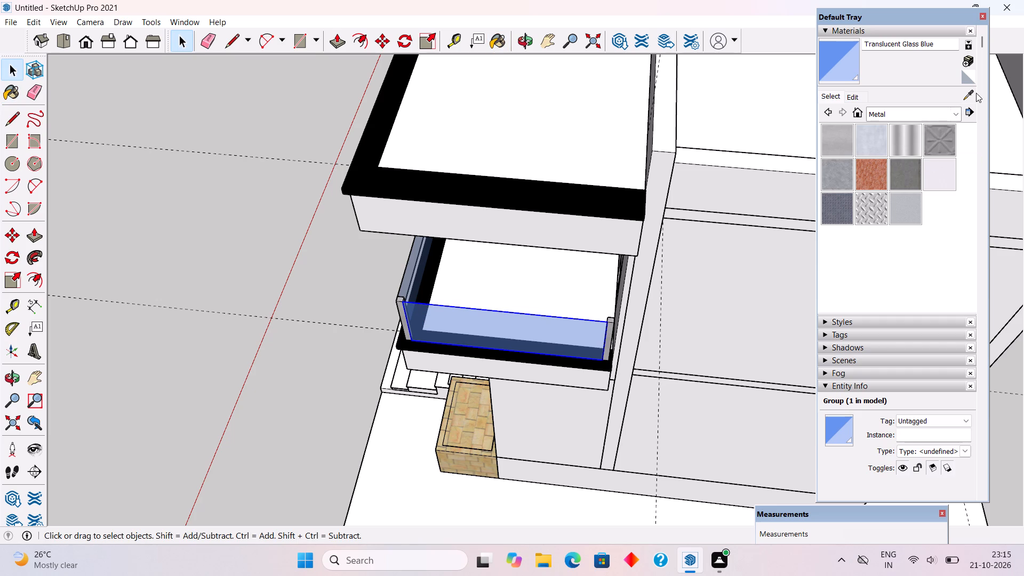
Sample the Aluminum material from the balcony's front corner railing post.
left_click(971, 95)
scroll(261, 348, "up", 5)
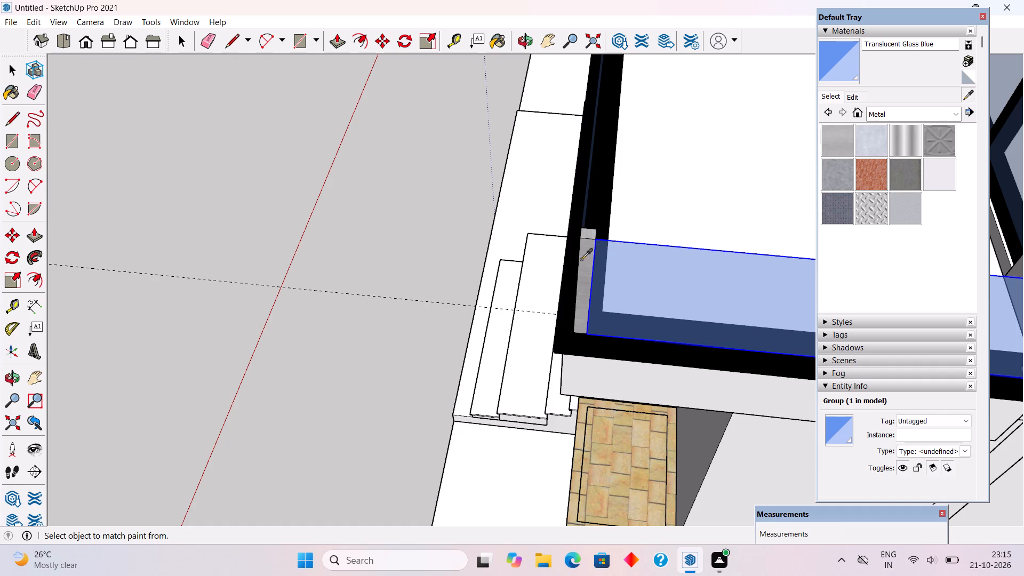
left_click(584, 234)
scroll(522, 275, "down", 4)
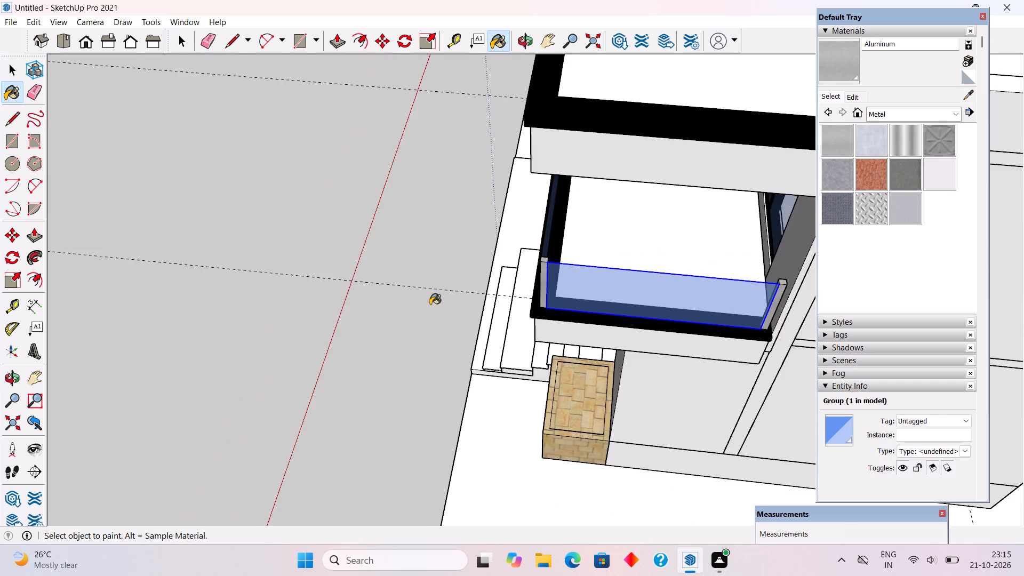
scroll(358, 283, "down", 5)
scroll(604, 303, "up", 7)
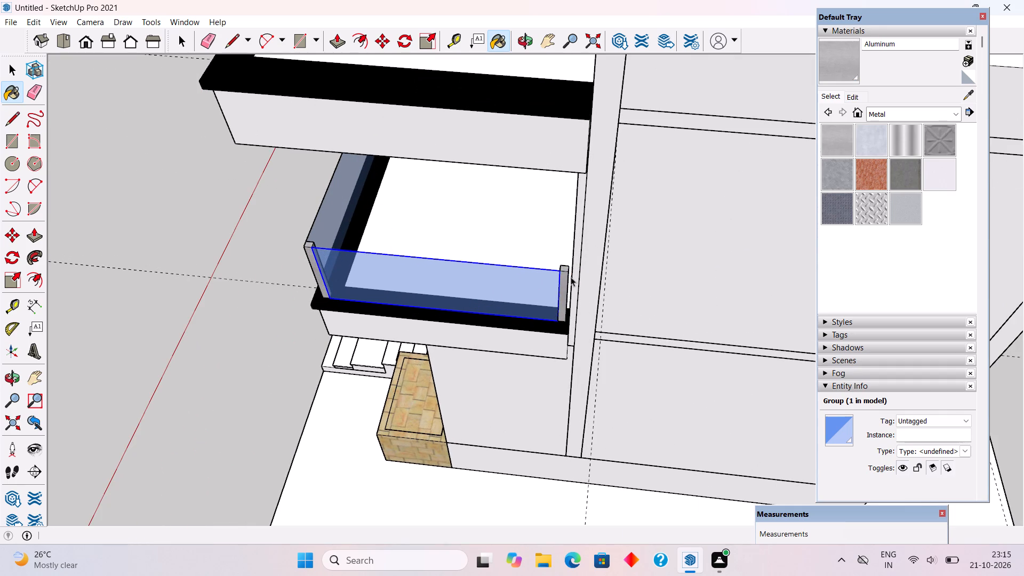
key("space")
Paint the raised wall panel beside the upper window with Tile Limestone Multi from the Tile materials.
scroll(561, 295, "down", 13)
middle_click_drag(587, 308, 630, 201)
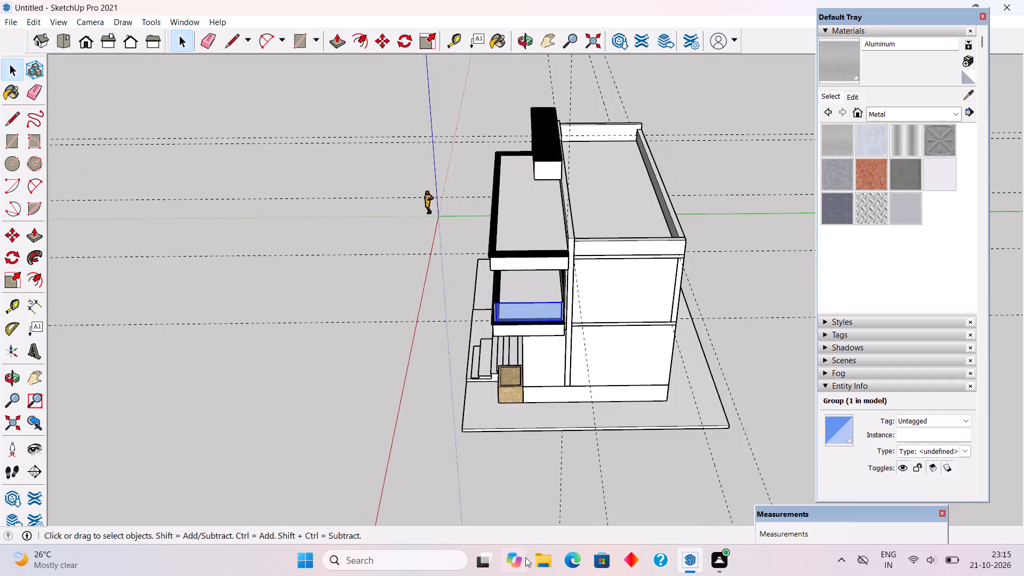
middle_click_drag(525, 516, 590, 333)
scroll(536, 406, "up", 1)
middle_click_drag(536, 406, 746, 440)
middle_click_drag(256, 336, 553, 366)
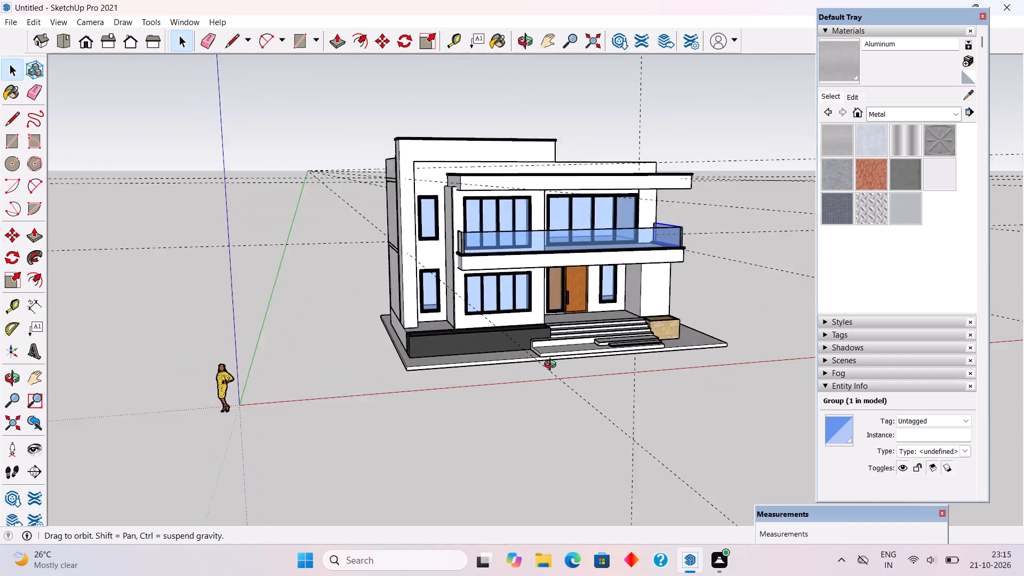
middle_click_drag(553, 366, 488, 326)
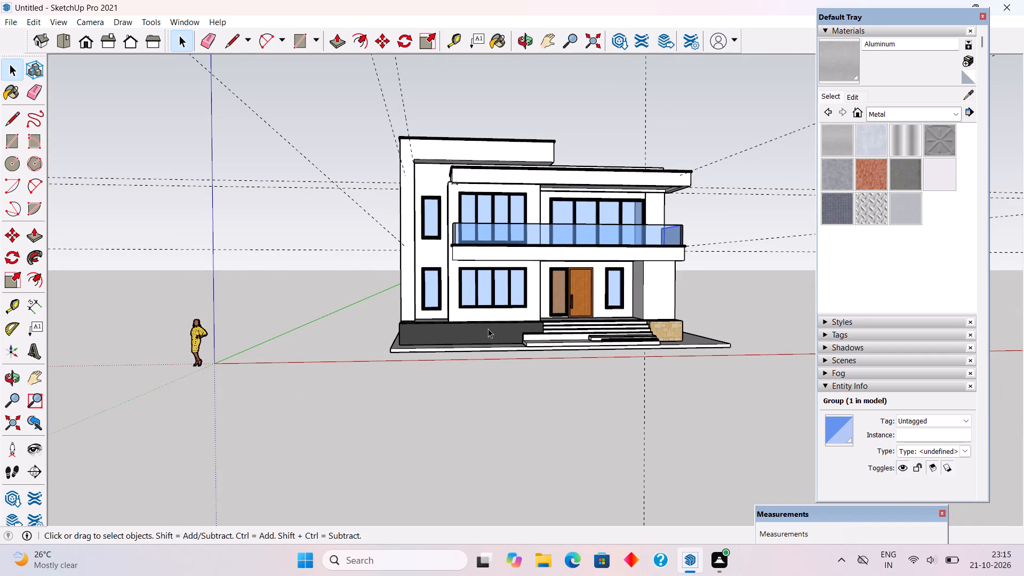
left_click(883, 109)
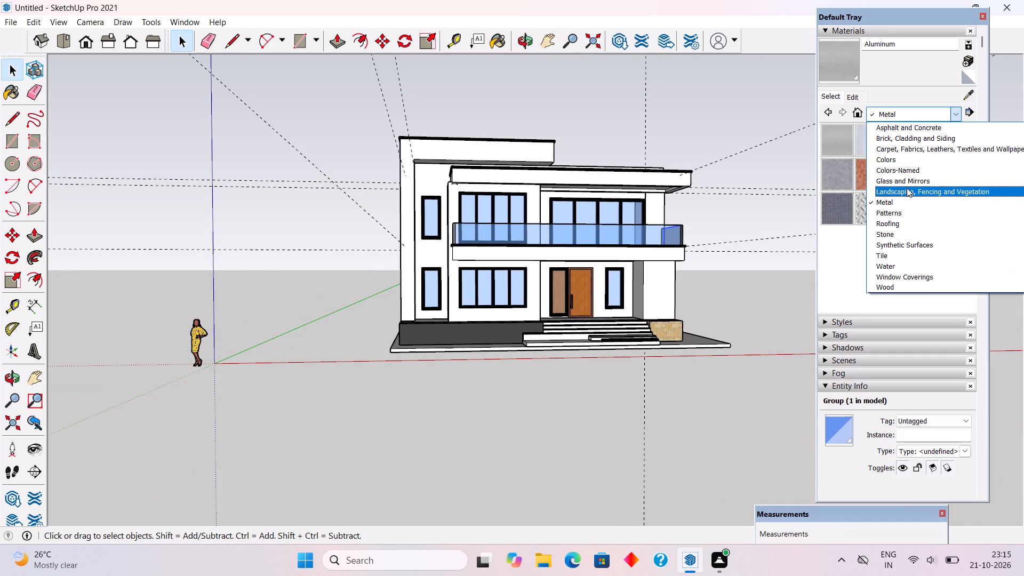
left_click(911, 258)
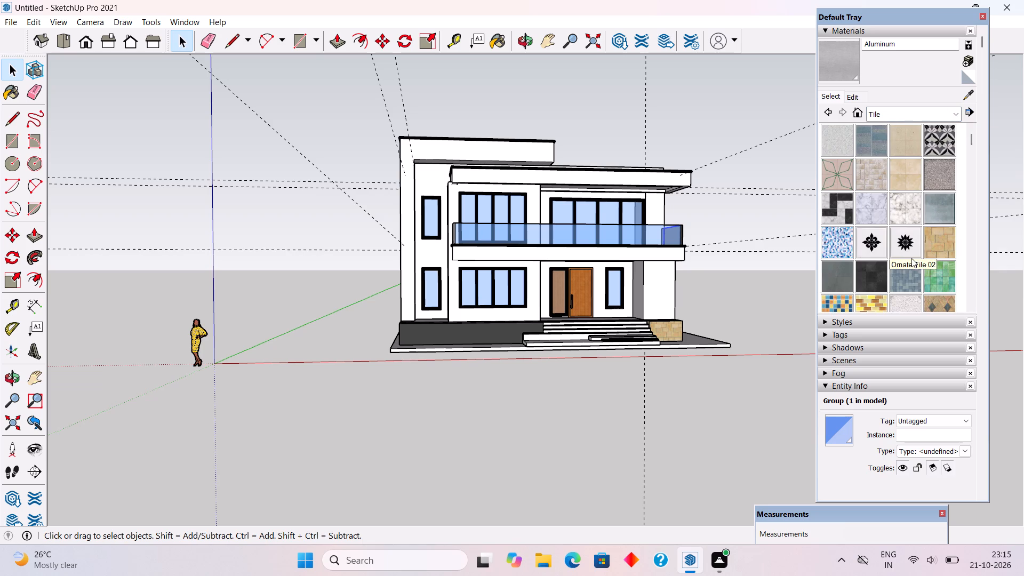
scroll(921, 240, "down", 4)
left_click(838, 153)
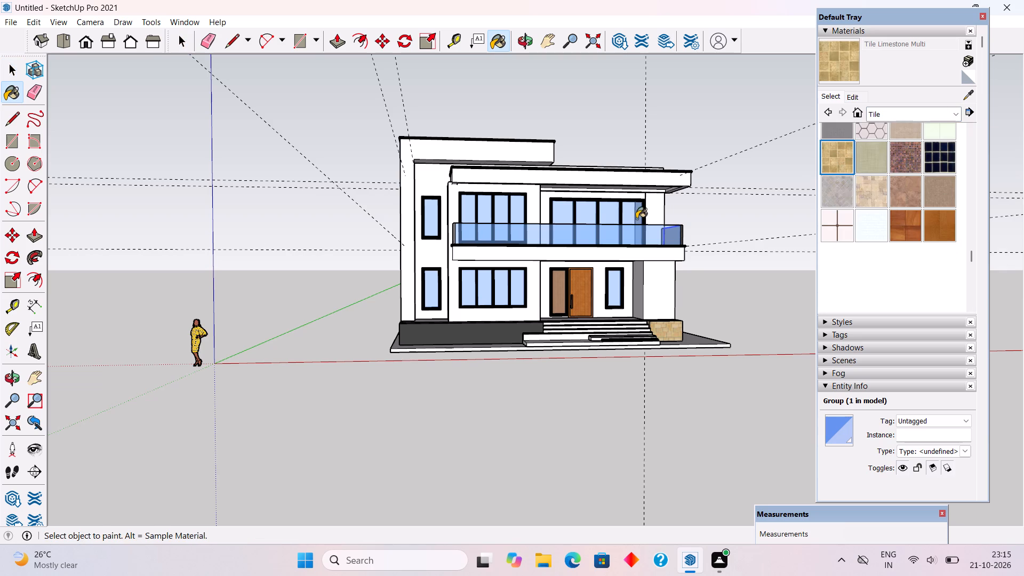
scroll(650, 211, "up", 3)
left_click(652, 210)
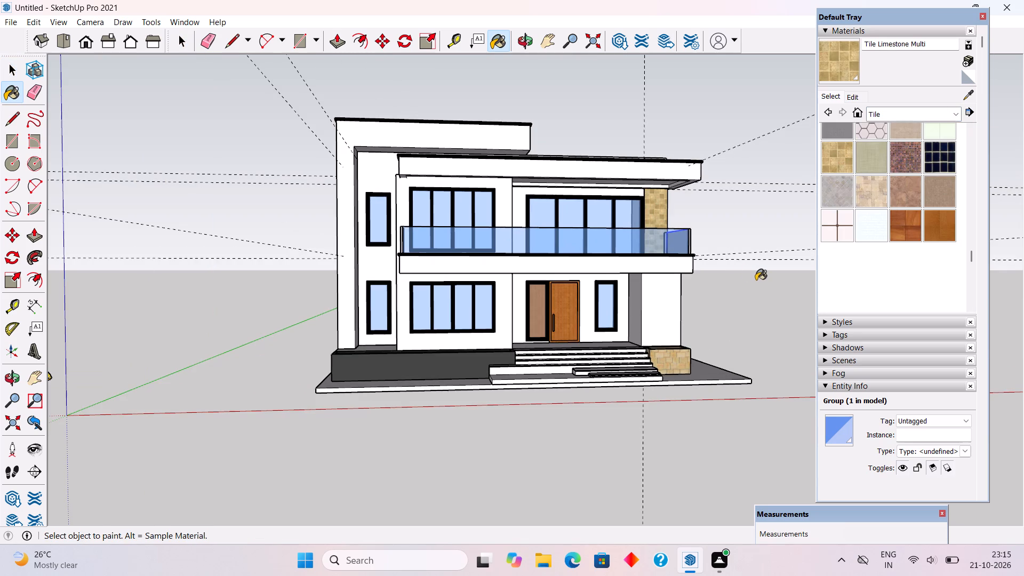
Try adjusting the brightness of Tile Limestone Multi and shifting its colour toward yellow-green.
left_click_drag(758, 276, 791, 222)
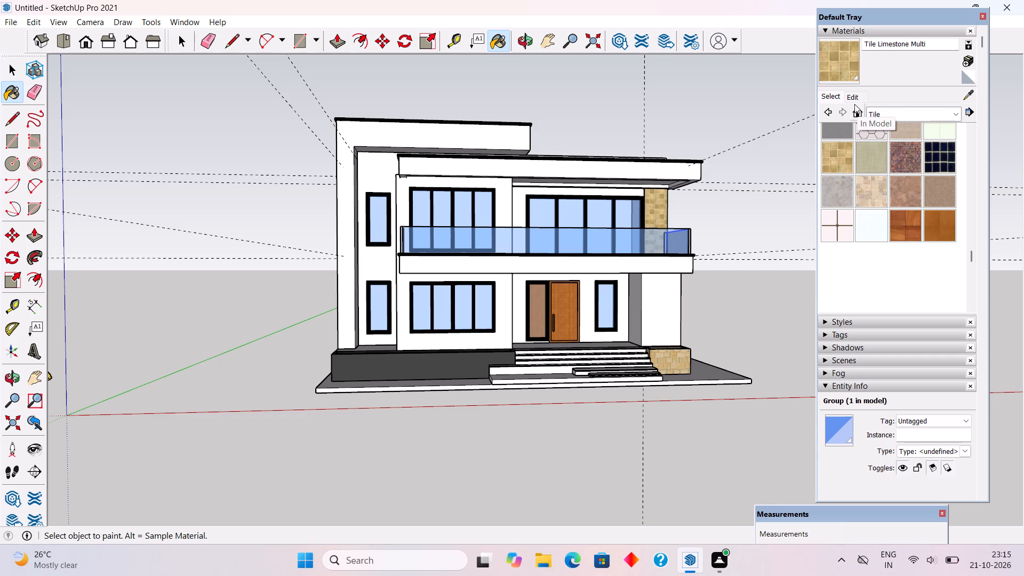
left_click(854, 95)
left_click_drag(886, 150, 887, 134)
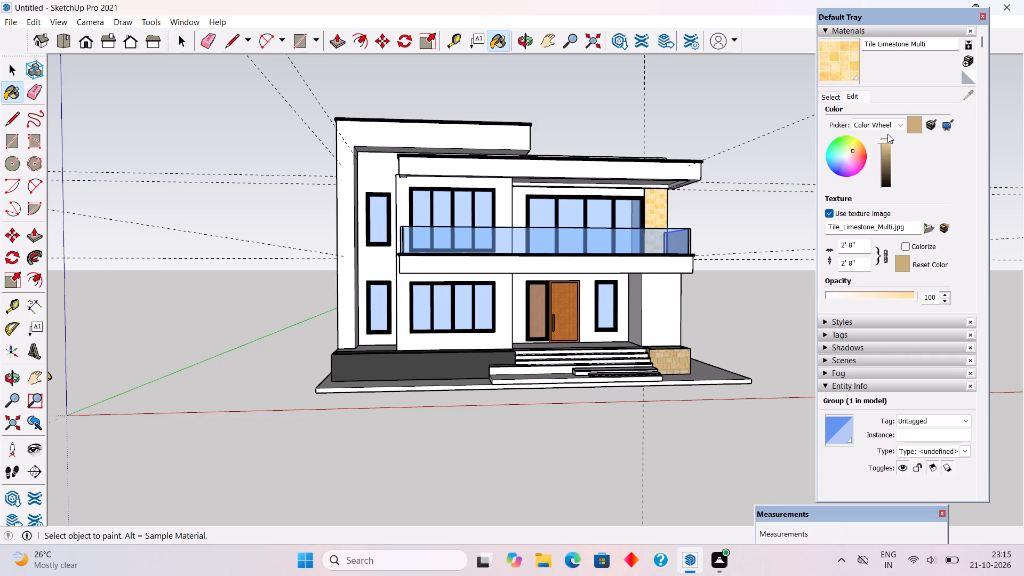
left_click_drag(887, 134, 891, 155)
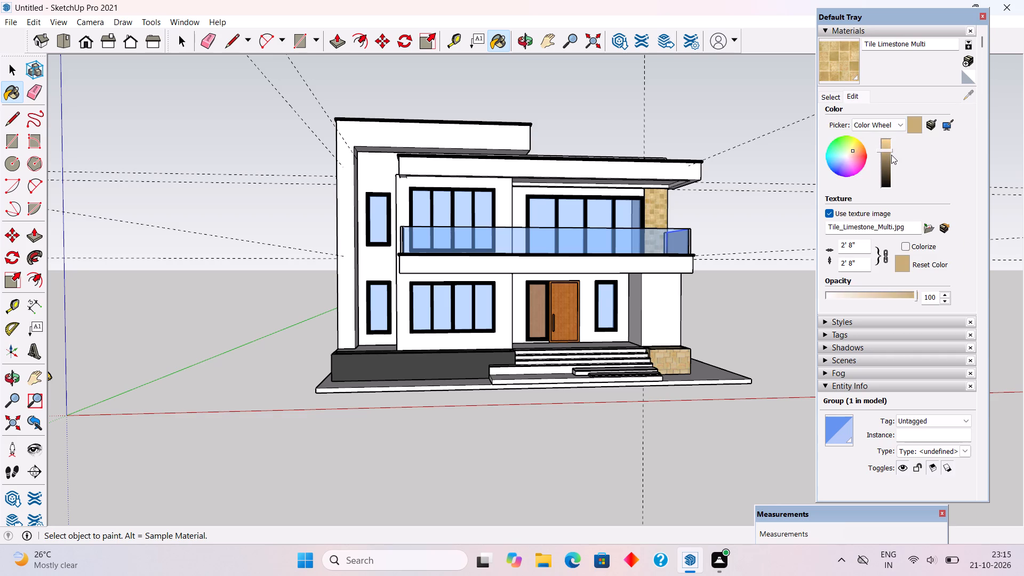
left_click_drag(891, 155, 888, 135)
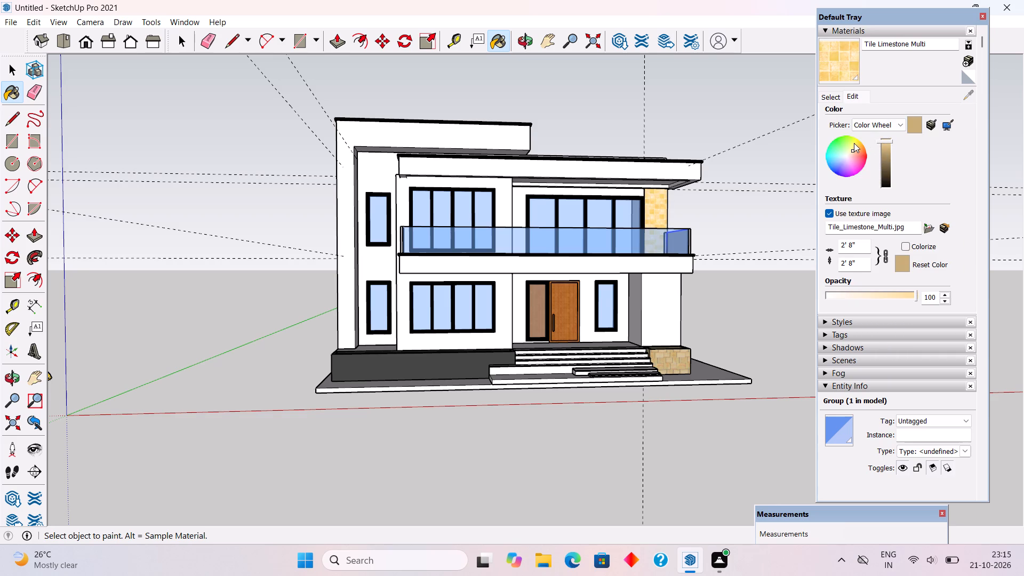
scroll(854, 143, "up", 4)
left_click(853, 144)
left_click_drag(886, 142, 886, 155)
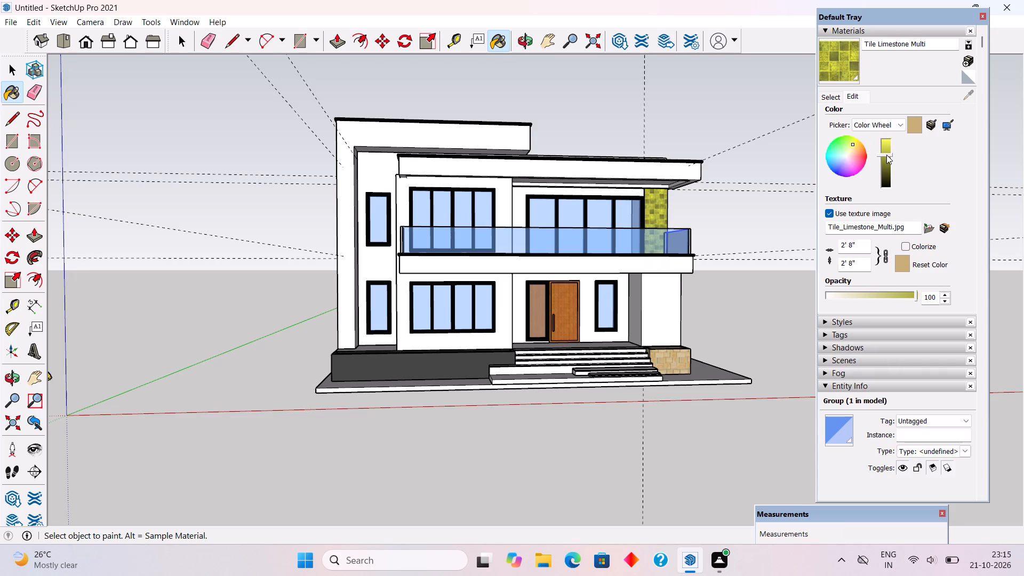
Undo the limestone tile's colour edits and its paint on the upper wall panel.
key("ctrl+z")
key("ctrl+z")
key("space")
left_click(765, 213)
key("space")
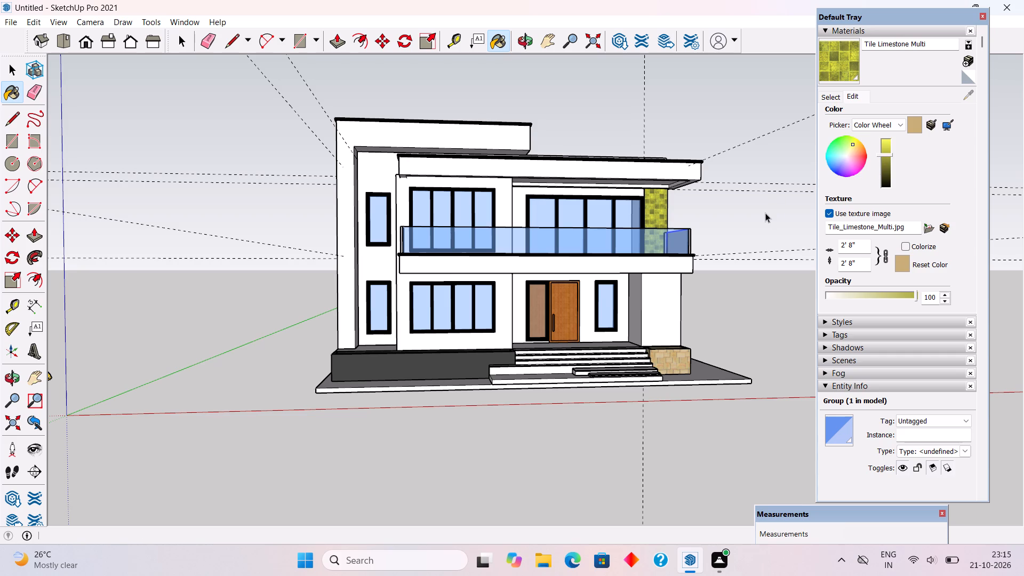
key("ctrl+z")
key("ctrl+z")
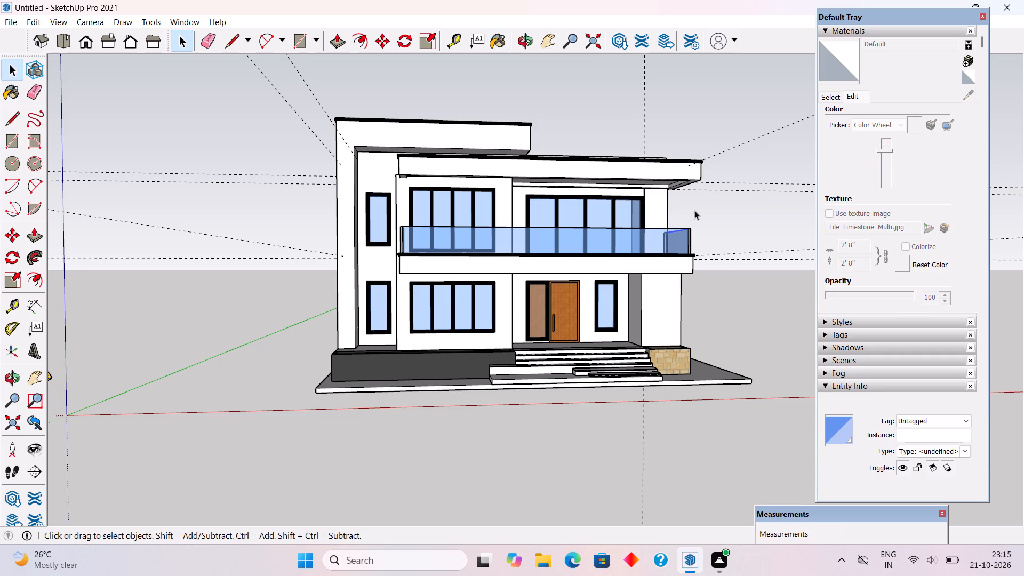
Paint the raised wall panel beside the upper window with Square Glass Tile 04 from the Tile materials.
left_click(823, 94)
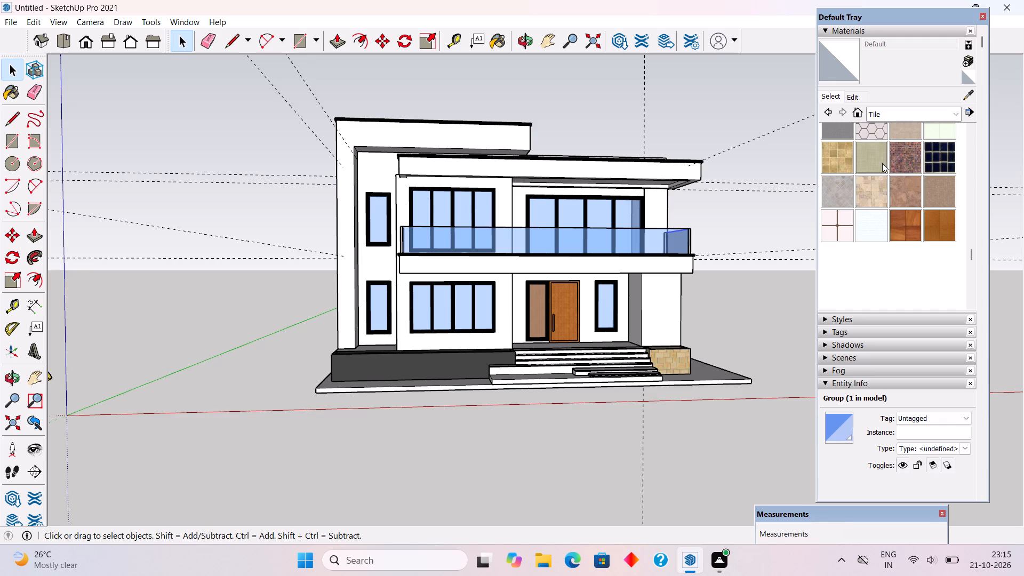
scroll(897, 164, "down", 1)
scroll(897, 164, "up", 3)
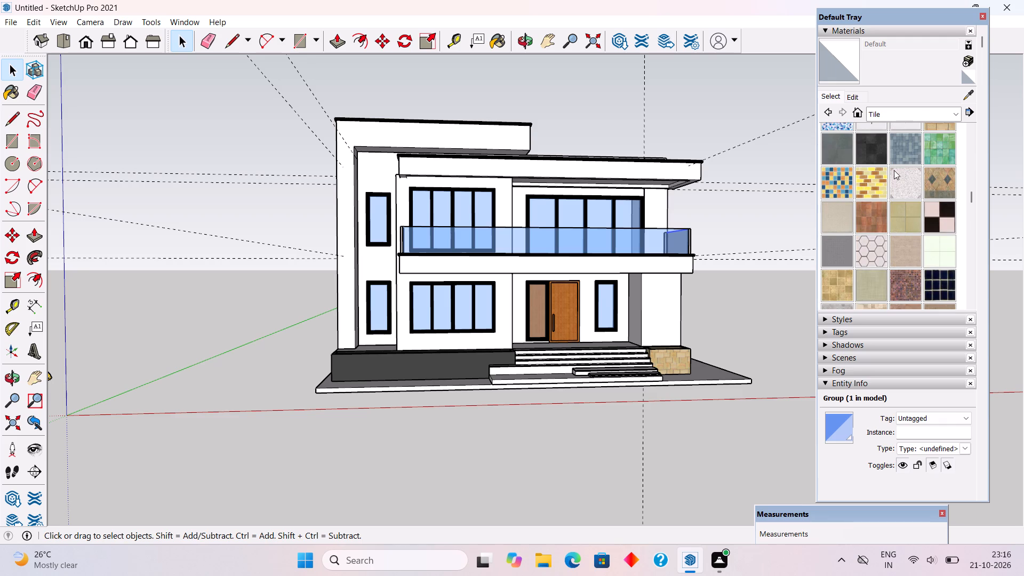
left_click(877, 190)
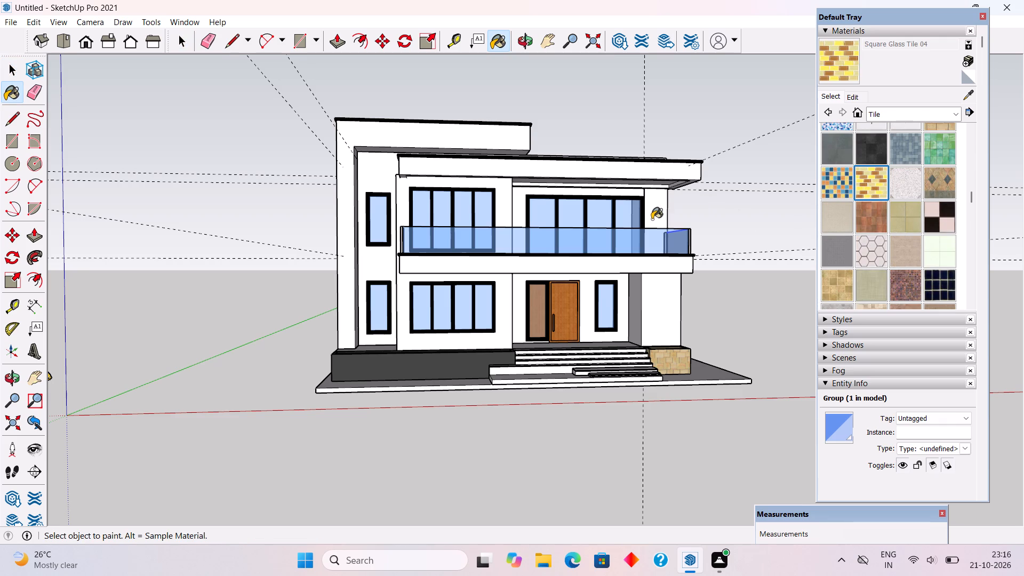
left_click(652, 219)
scroll(735, 214, "up", 2)
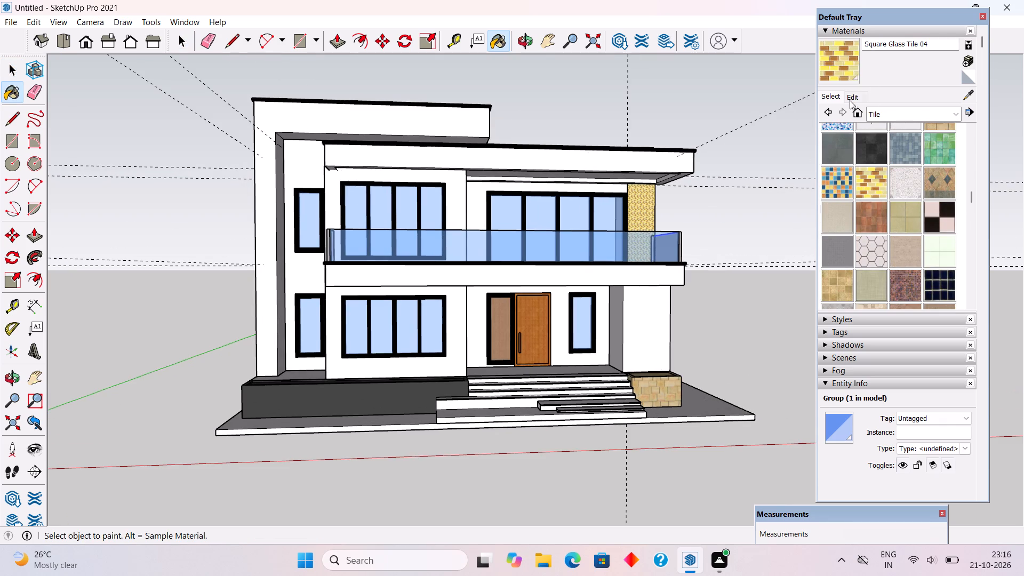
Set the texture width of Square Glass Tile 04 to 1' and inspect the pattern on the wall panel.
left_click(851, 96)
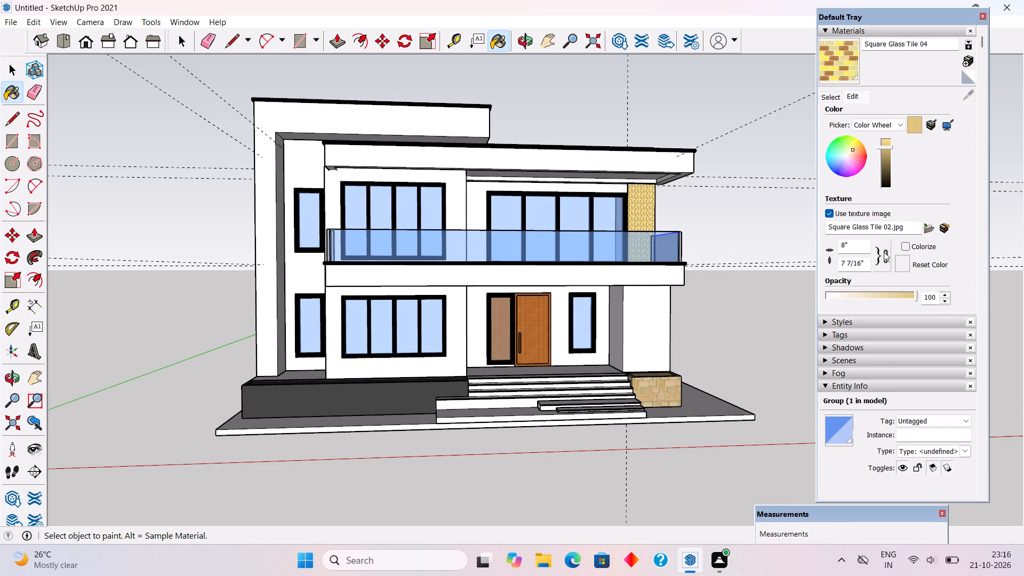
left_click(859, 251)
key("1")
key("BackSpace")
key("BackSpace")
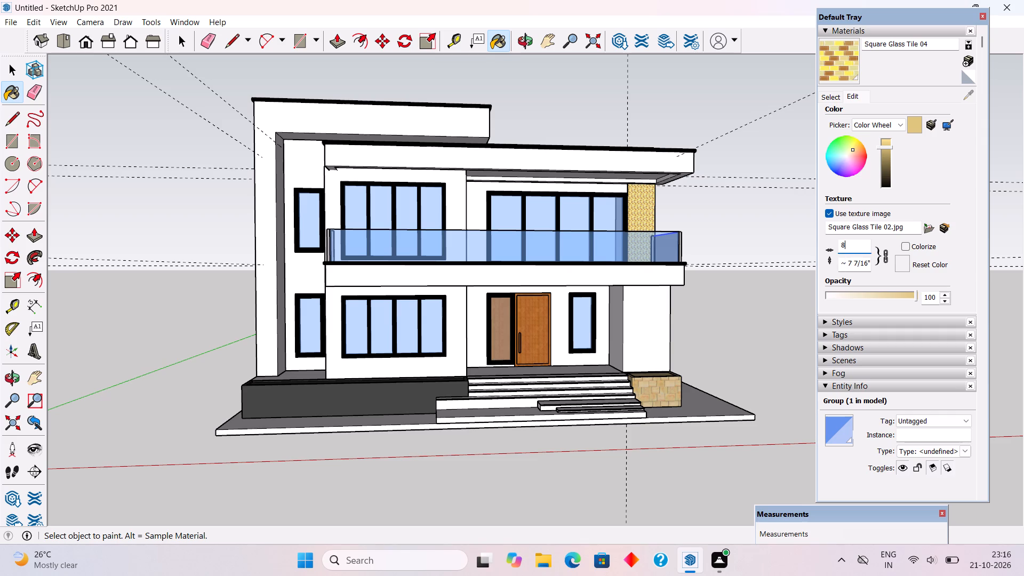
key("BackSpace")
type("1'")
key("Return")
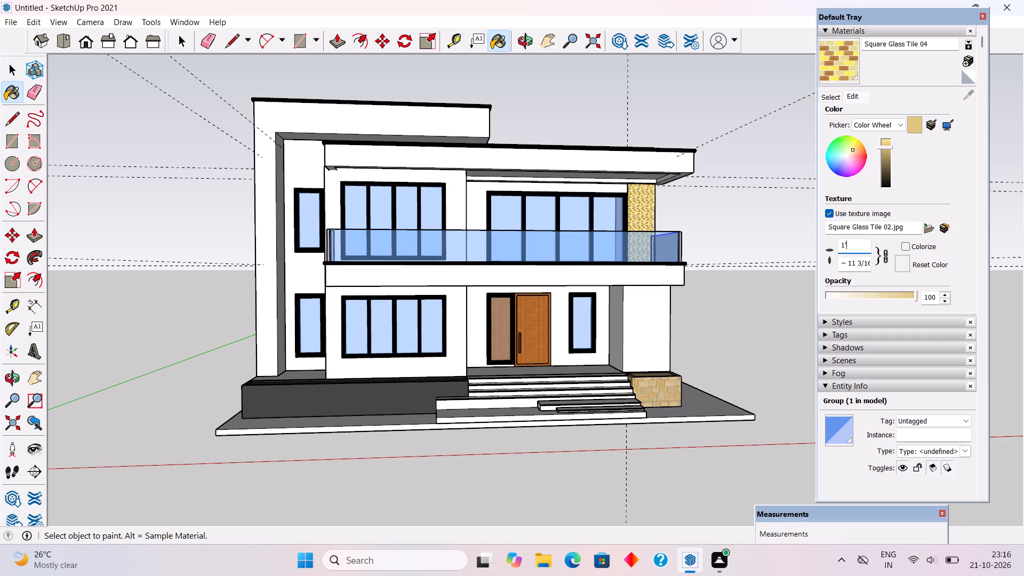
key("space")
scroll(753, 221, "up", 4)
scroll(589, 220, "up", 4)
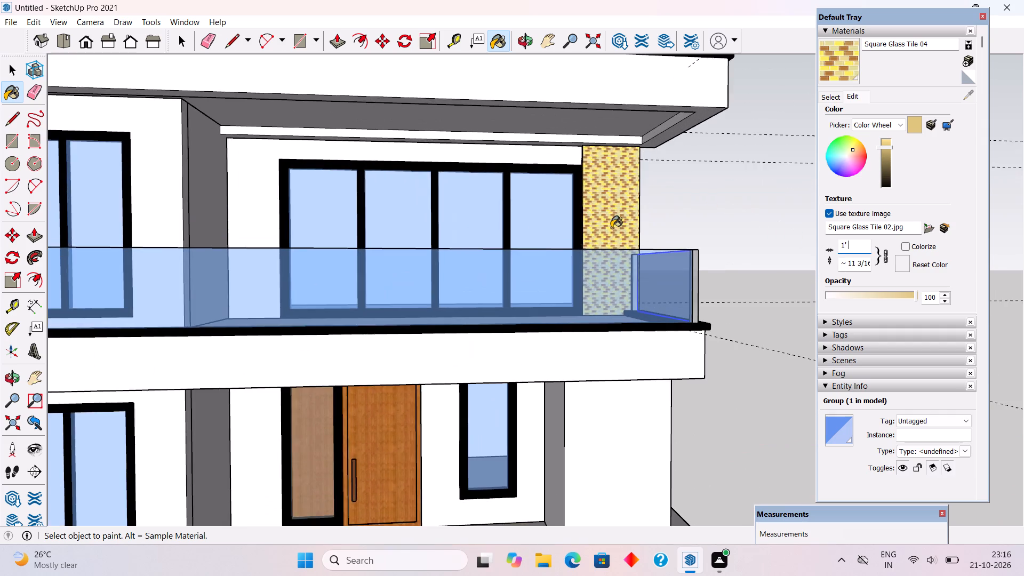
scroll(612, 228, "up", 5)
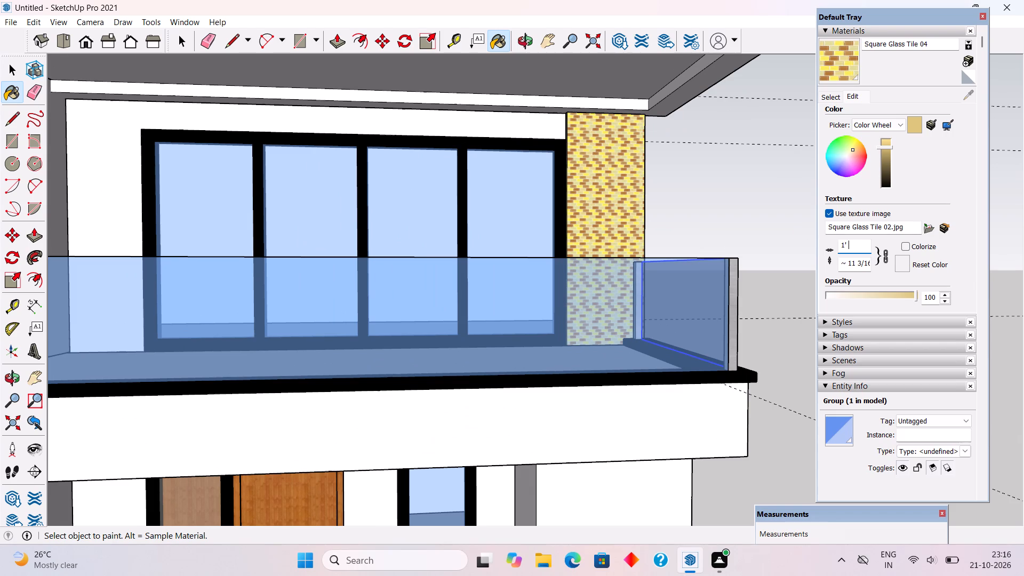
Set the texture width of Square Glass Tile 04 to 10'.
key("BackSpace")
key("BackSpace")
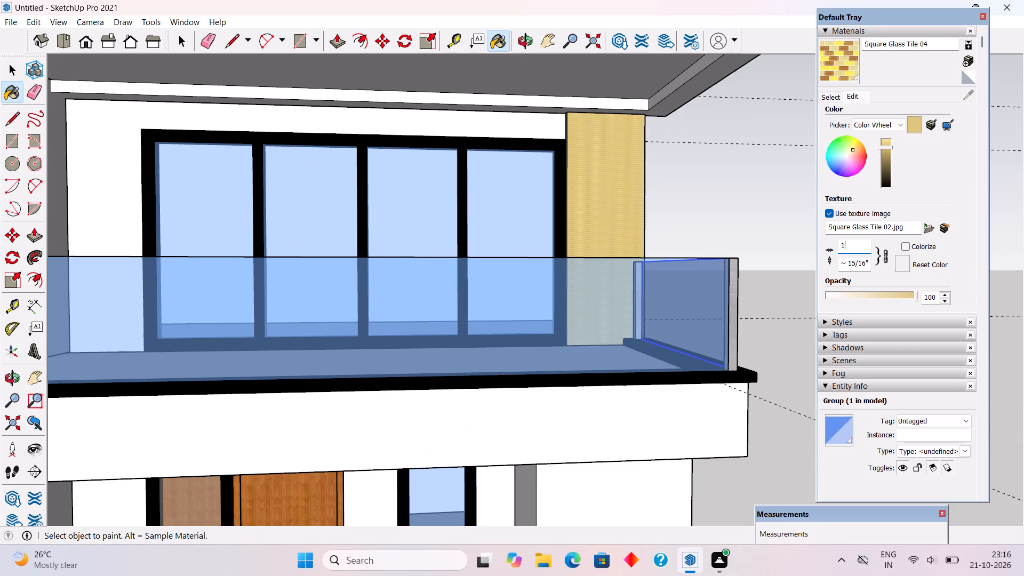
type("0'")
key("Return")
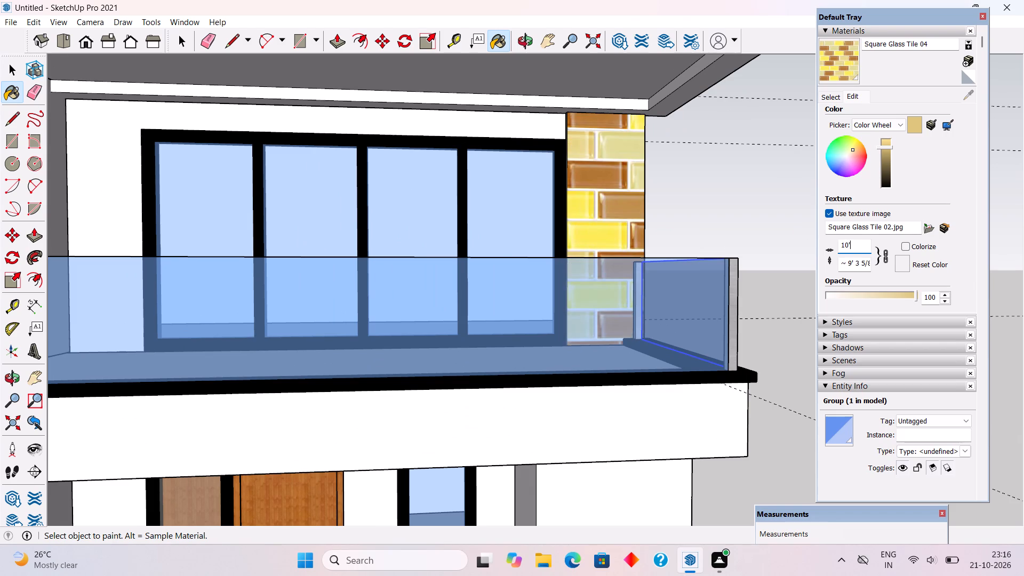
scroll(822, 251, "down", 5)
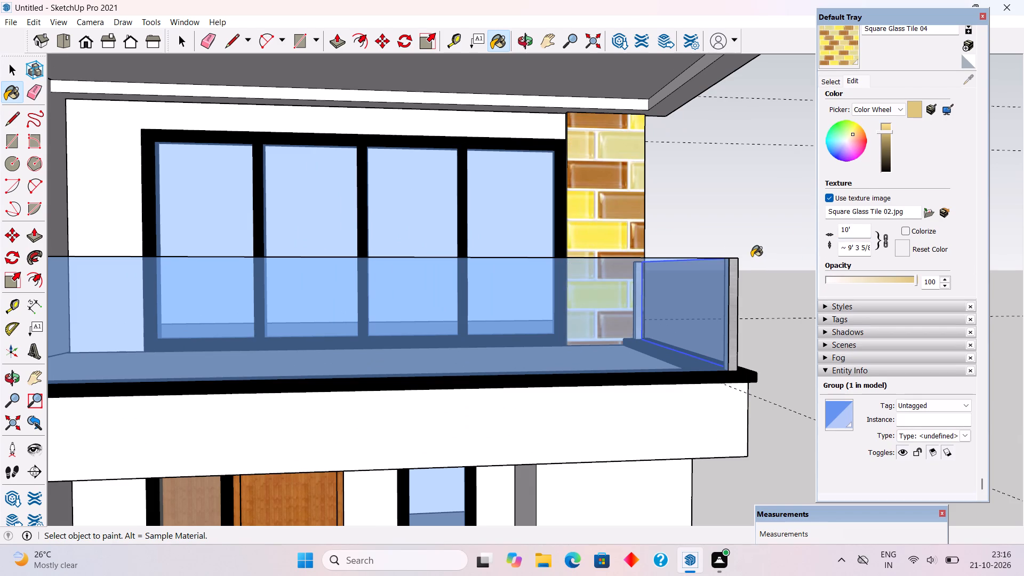
Set the texture width of Square Glass Tile 04 to 5' and check the panel against the whole front.
key("BackSpace")
key("BackSpace")
left_click(858, 235)
key("BackSpace")
key("BackSpace")
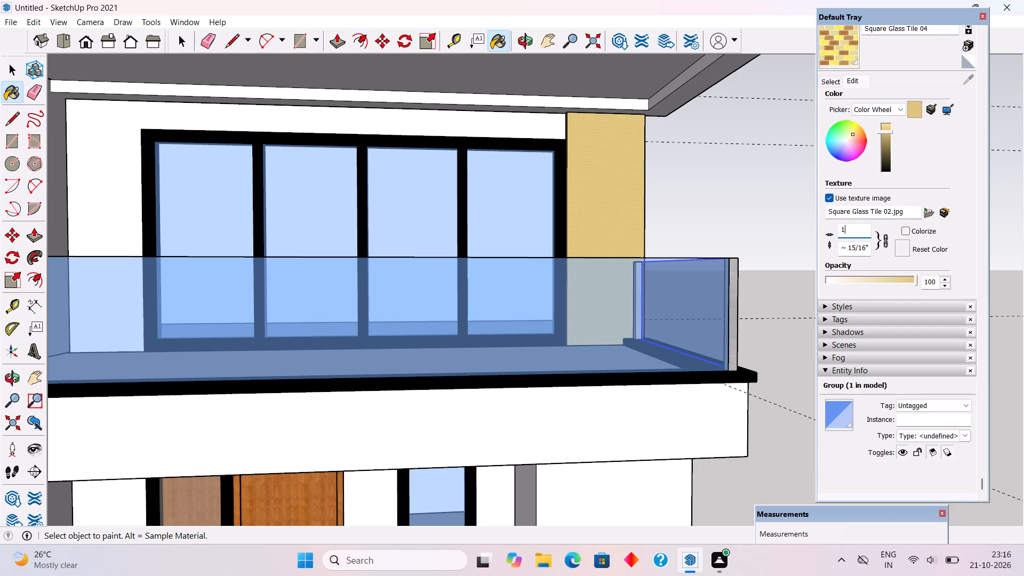
key("BackSpace")
type("5'")
key("Return")
key("space")
scroll(718, 259, "down", 4)
scroll(530, 263, "down", 6)
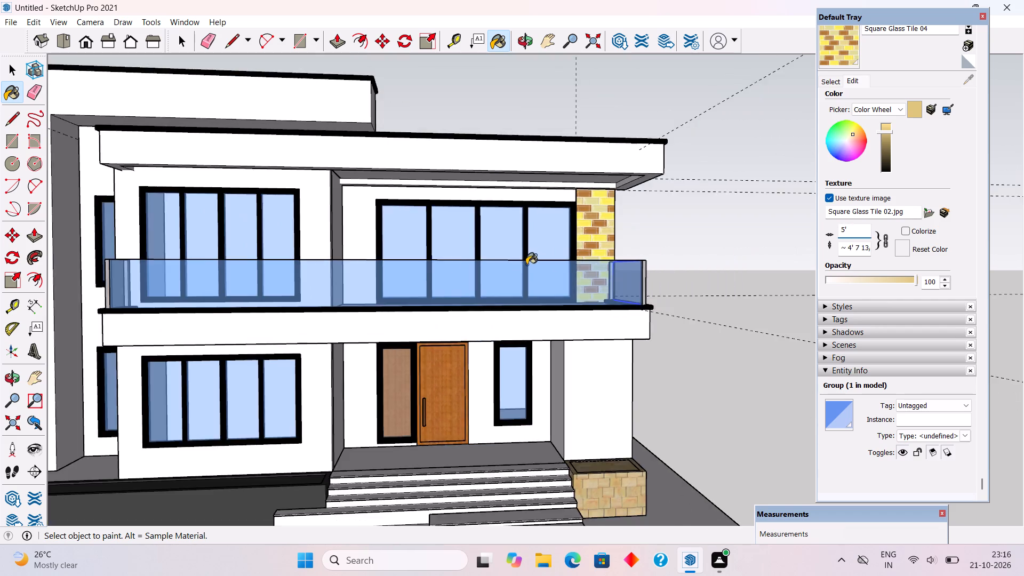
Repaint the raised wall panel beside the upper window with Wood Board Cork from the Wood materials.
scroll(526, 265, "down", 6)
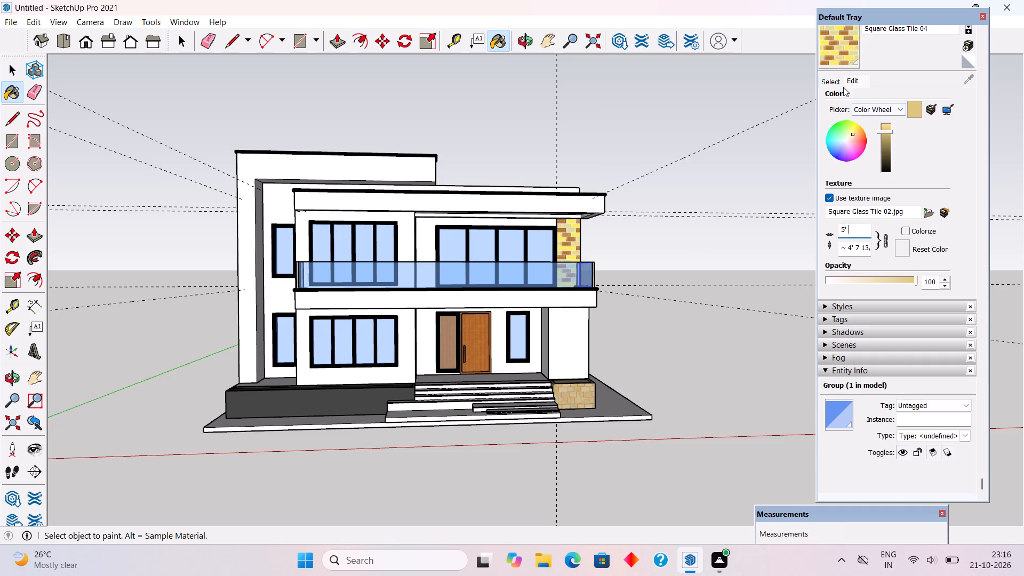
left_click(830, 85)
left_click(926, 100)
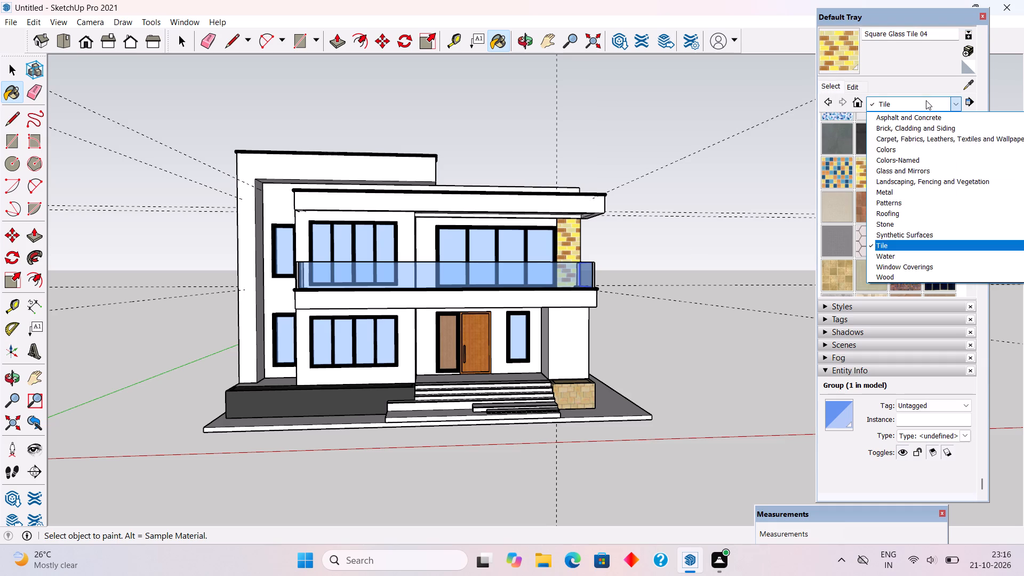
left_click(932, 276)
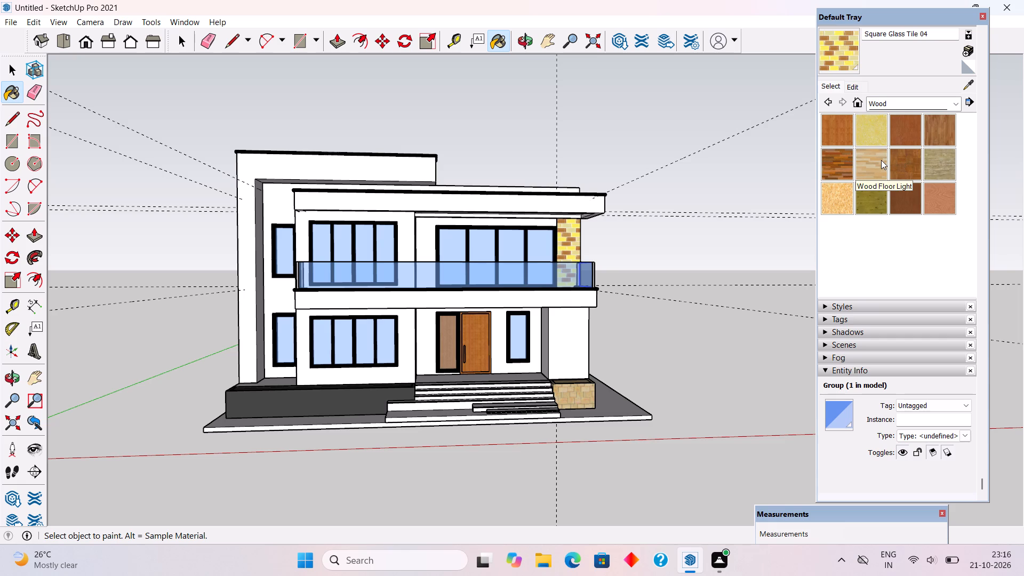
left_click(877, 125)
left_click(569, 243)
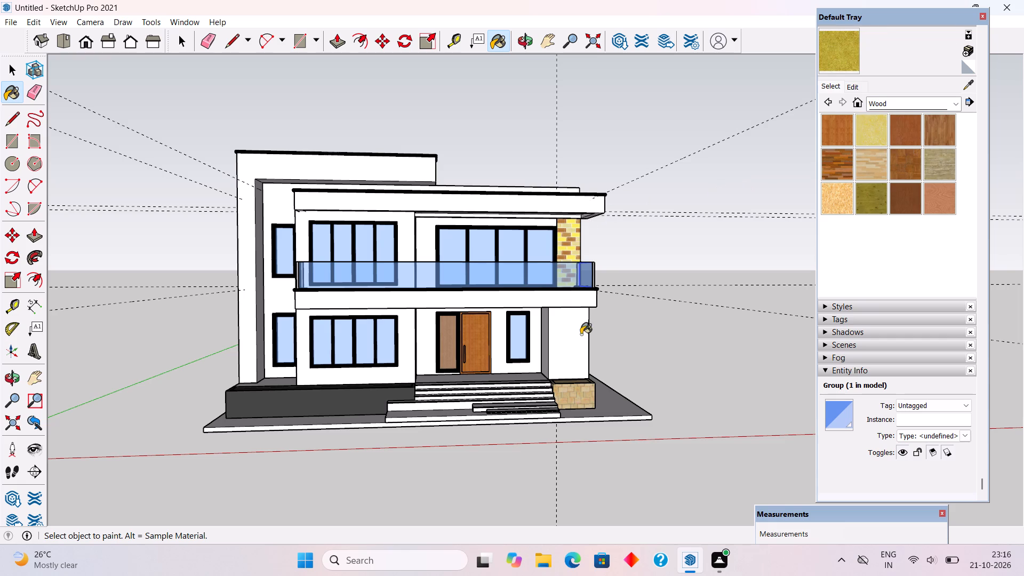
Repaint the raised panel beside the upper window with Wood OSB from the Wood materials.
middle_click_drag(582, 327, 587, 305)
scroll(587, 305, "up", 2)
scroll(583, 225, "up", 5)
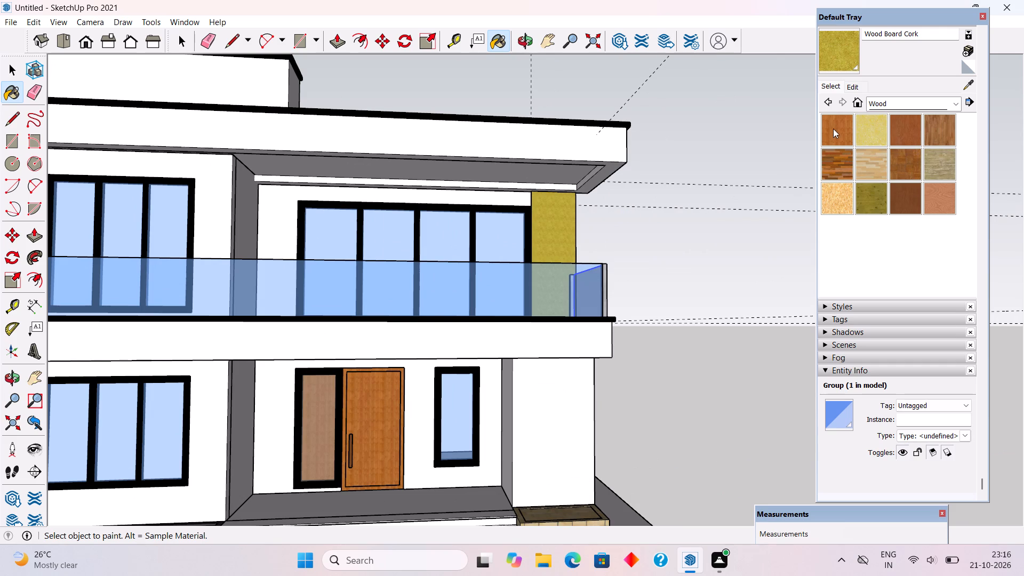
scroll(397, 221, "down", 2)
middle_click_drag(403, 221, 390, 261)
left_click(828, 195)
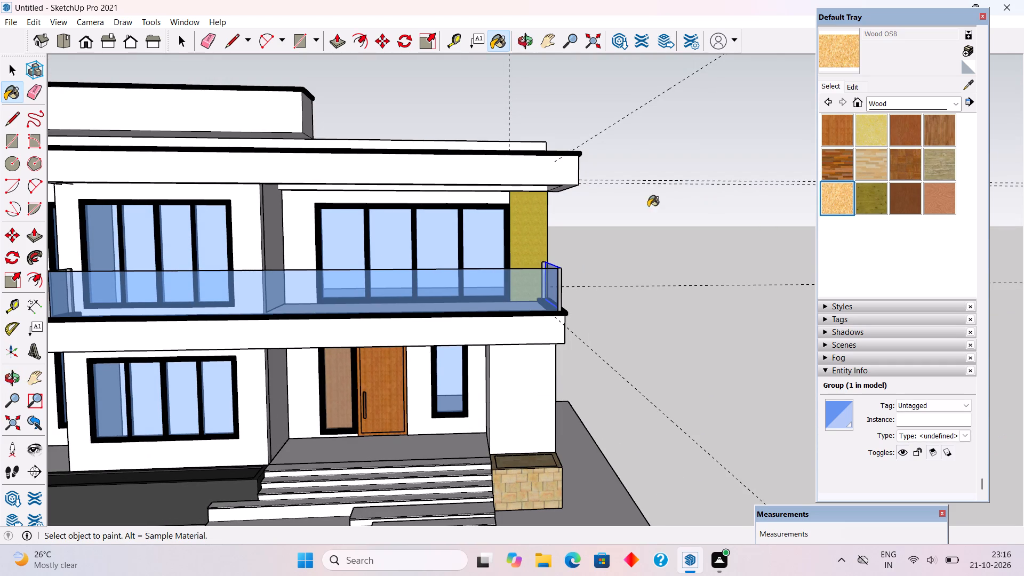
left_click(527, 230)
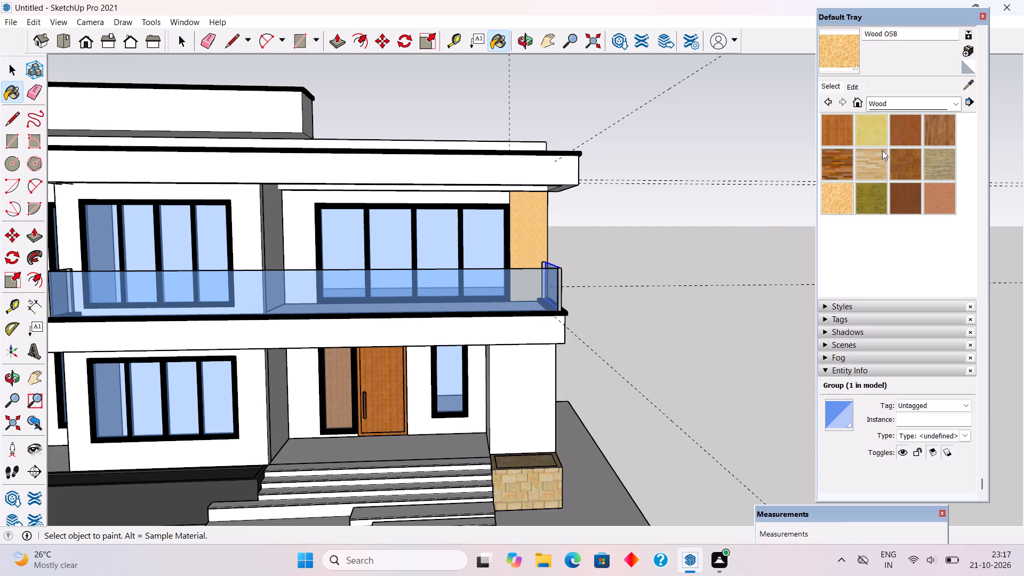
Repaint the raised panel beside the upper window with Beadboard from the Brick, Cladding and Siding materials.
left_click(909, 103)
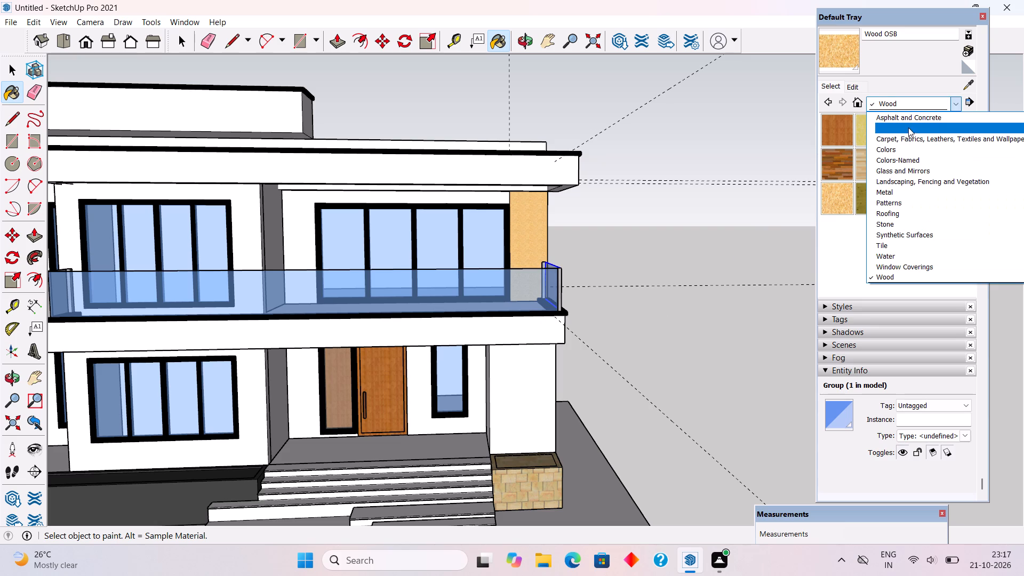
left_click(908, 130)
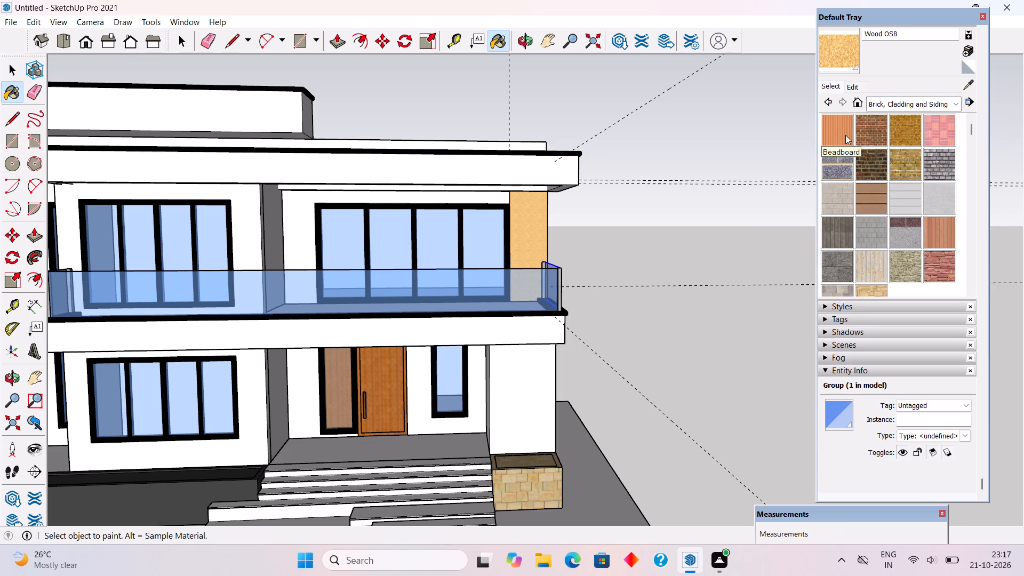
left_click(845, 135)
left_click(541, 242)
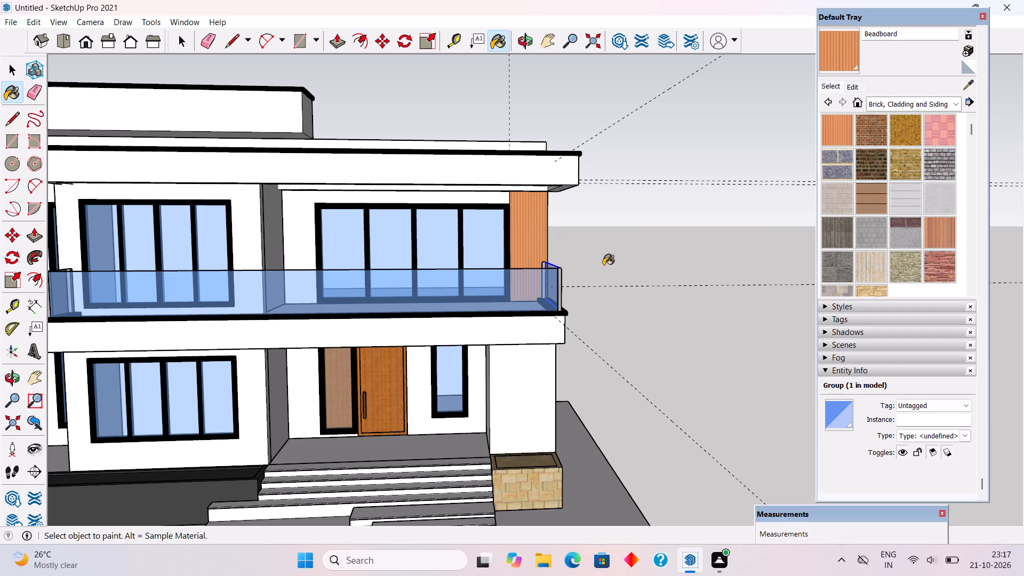
Repaint the raised panel beside the upper window with Brick Rough Tan.
scroll(916, 182, "up", 3)
left_click(916, 173)
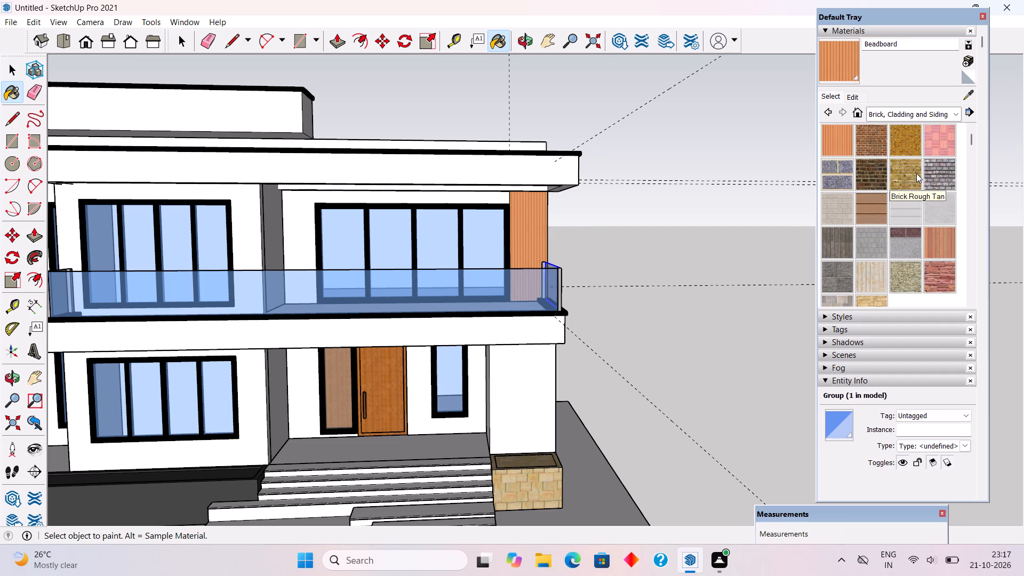
left_click(523, 213)
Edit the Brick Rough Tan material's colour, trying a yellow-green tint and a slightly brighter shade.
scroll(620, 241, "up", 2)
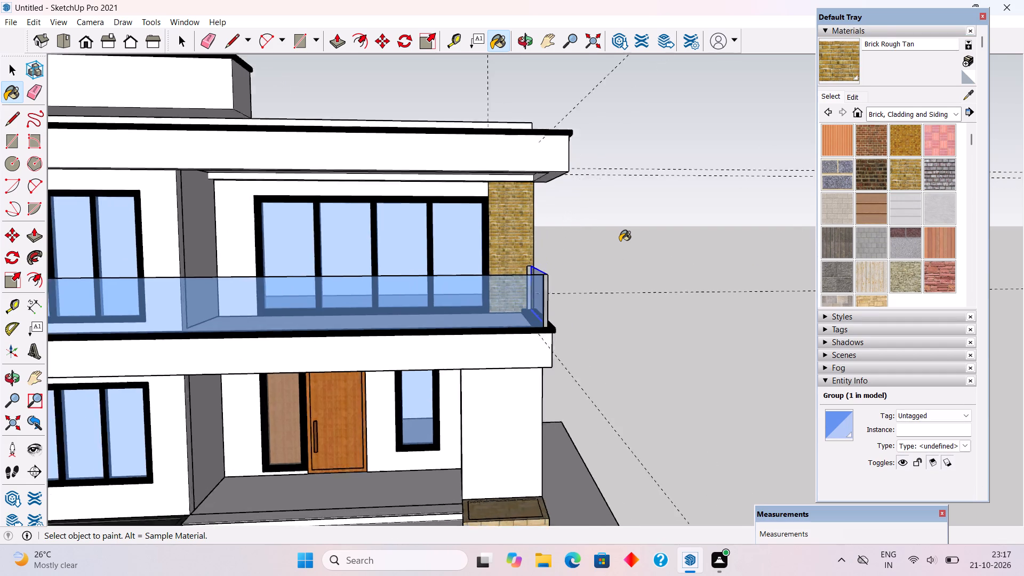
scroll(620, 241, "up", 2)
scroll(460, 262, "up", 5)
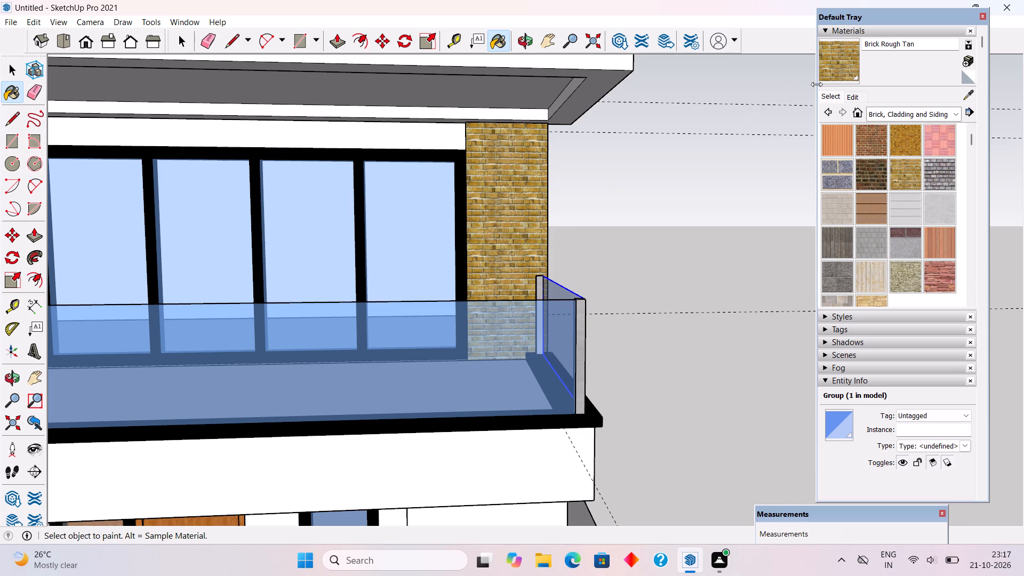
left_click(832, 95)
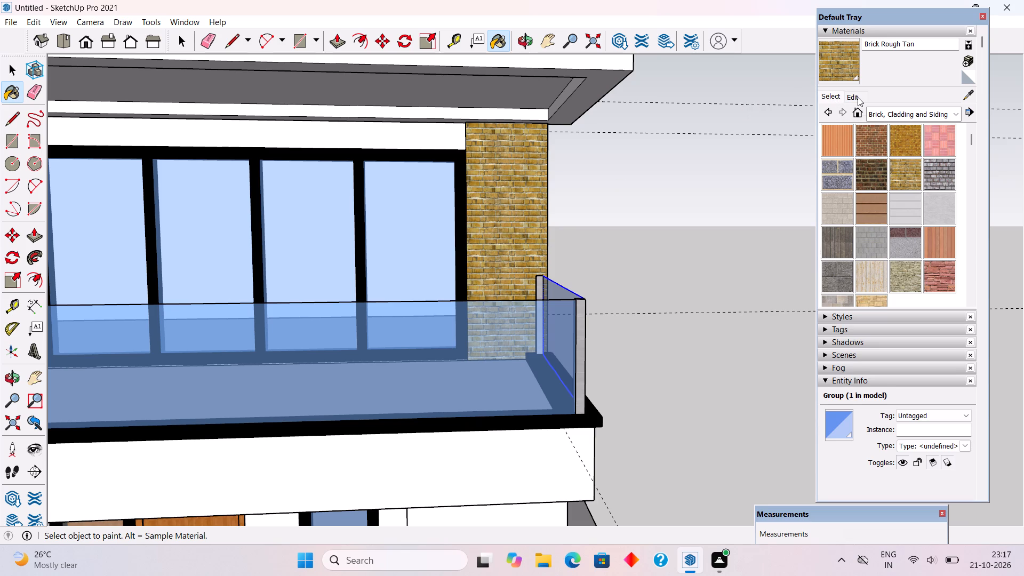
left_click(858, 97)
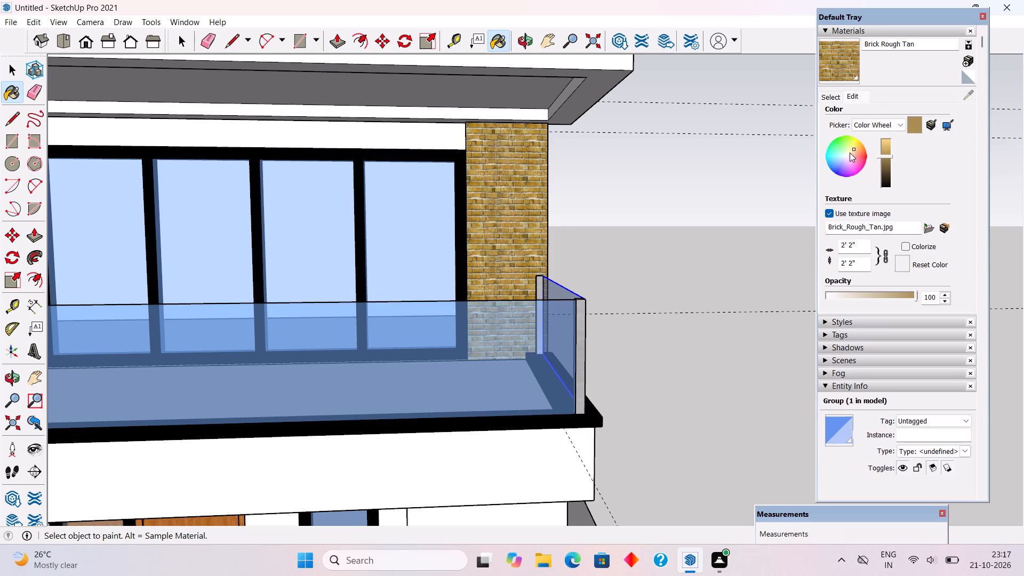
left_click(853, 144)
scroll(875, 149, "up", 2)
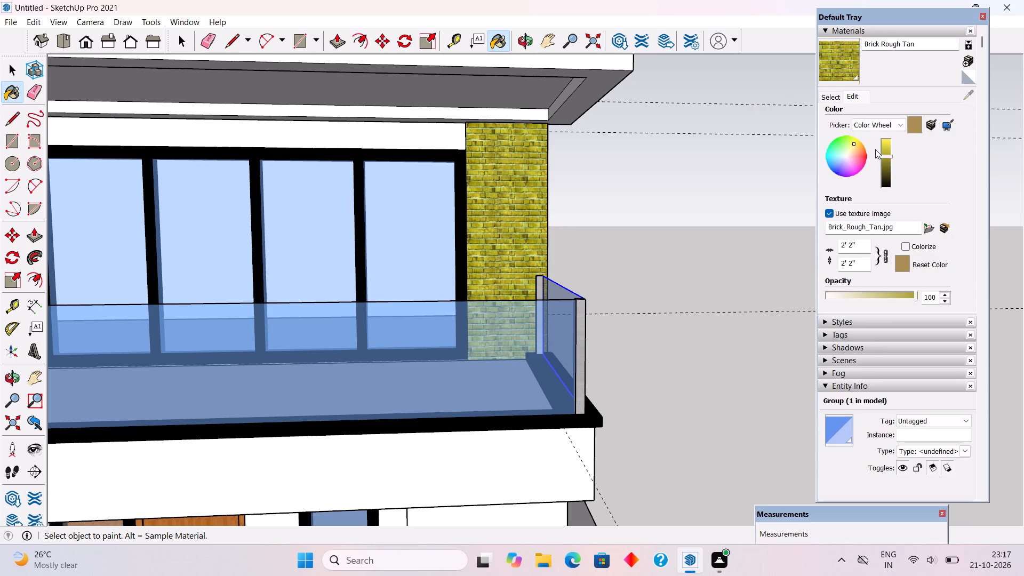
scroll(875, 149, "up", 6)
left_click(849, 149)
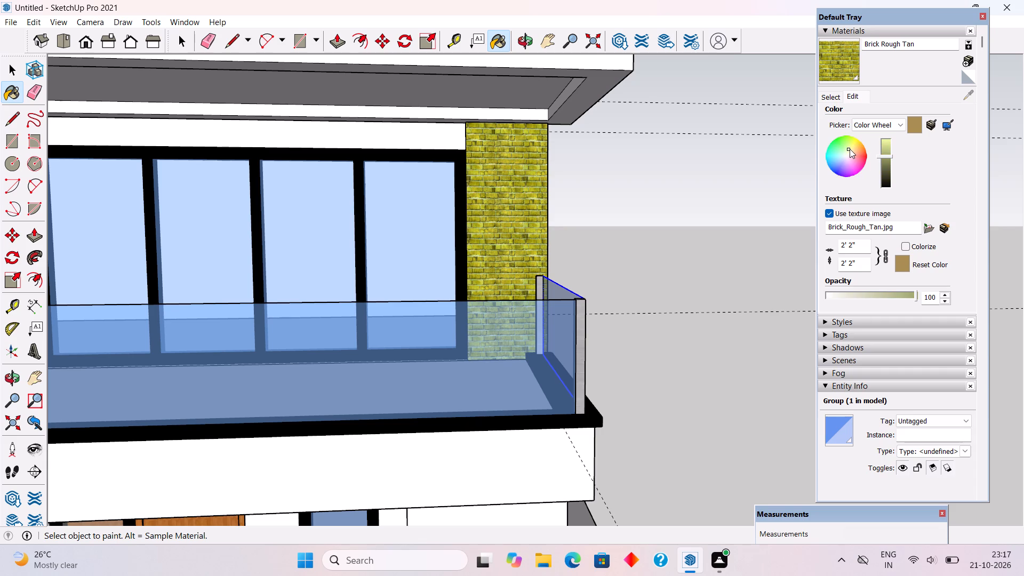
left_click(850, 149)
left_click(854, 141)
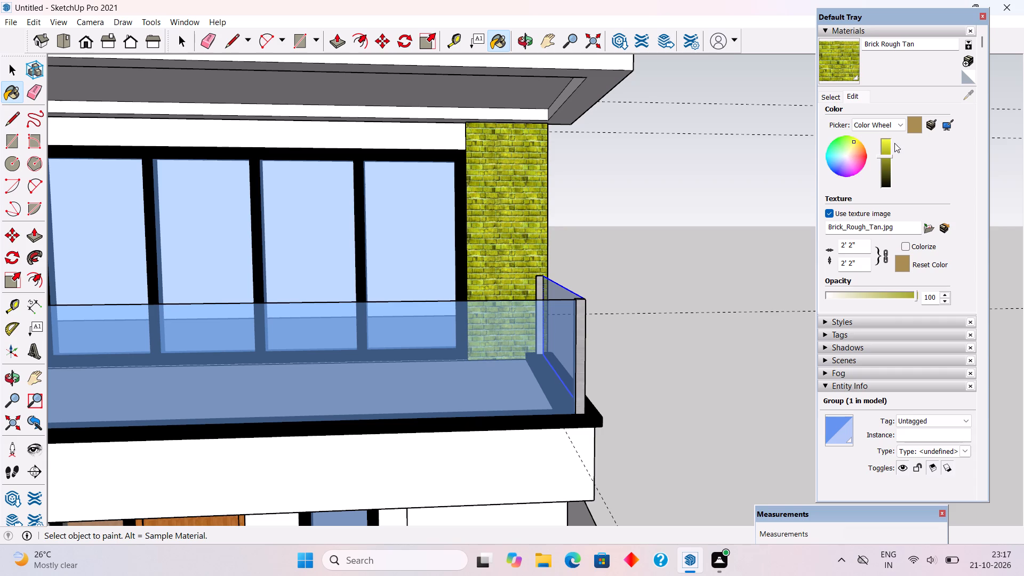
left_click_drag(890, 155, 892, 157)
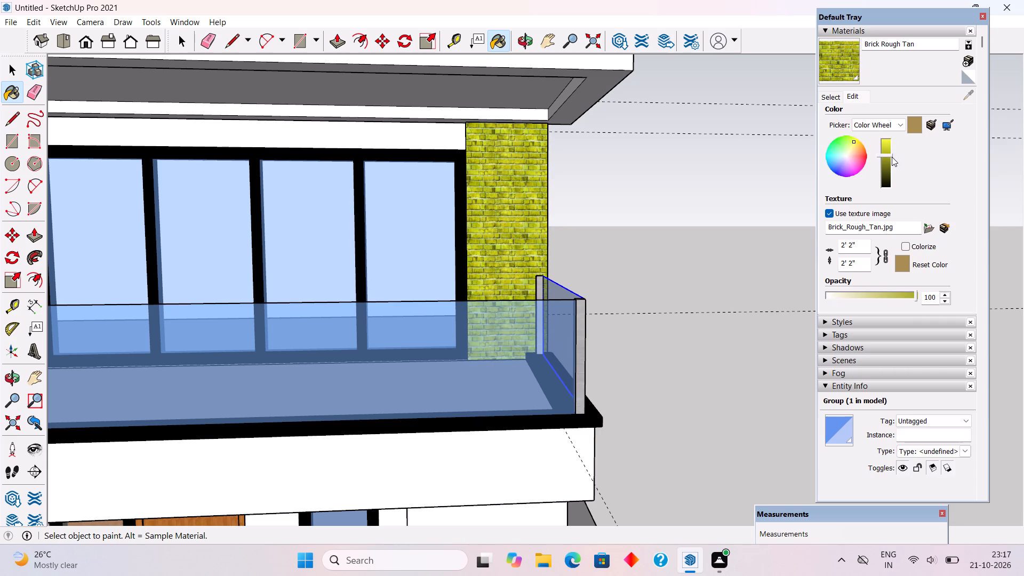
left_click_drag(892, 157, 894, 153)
Shift the Brick Rough Tan colour to a golden orange-yellow and brighten it slightly.
scroll(708, 214, "down", 11)
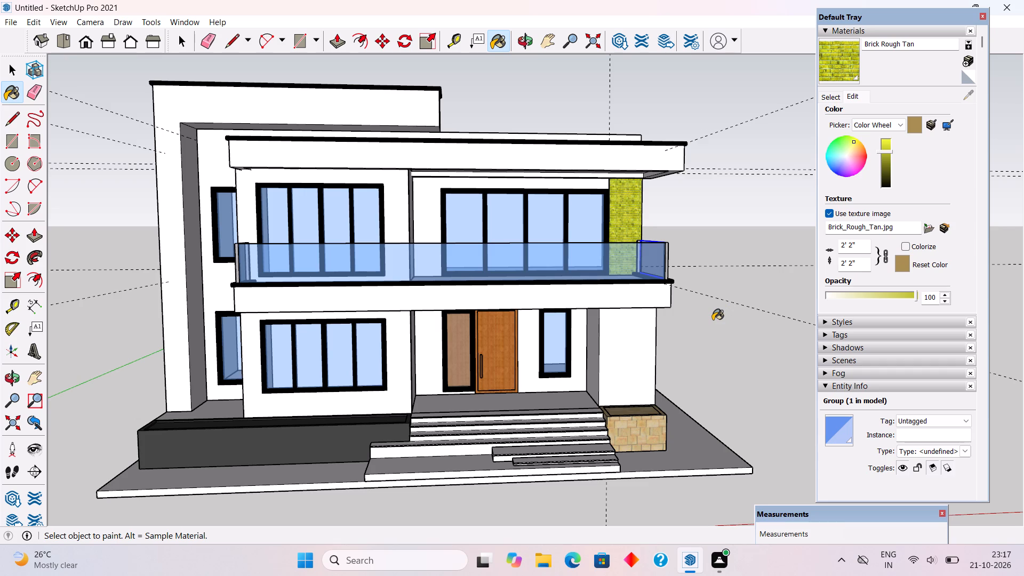
left_click(859, 145)
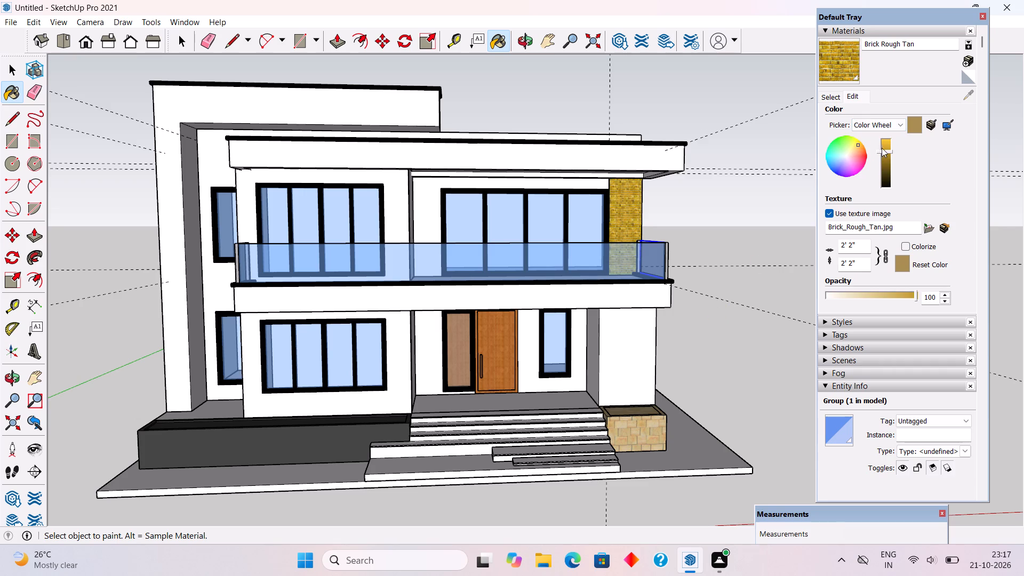
left_click_drag(893, 150, 893, 129)
left_click(891, 151)
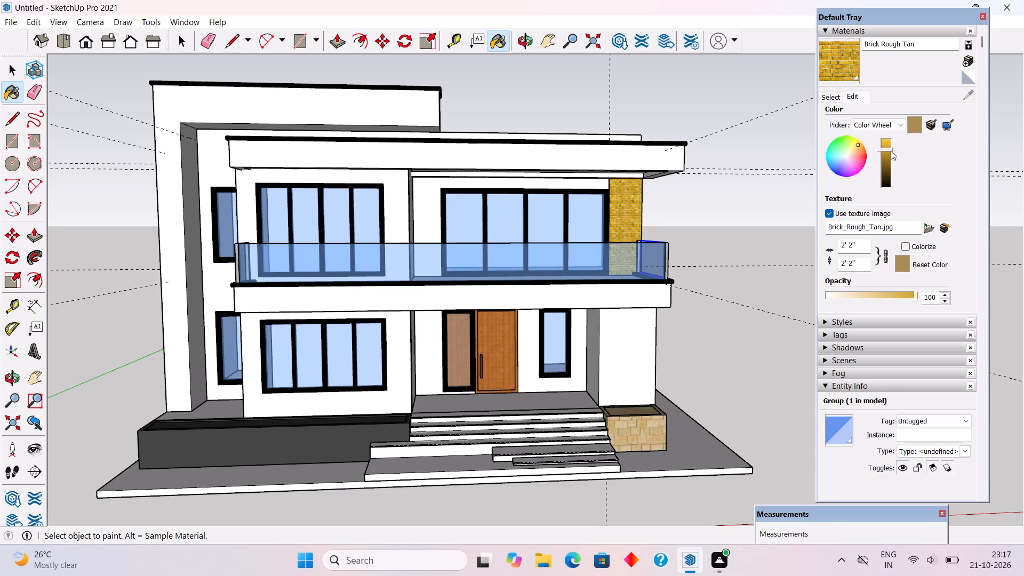
Examine the recoloured brick panel up close and against the whole front of the house.
scroll(702, 233, "up", 5)
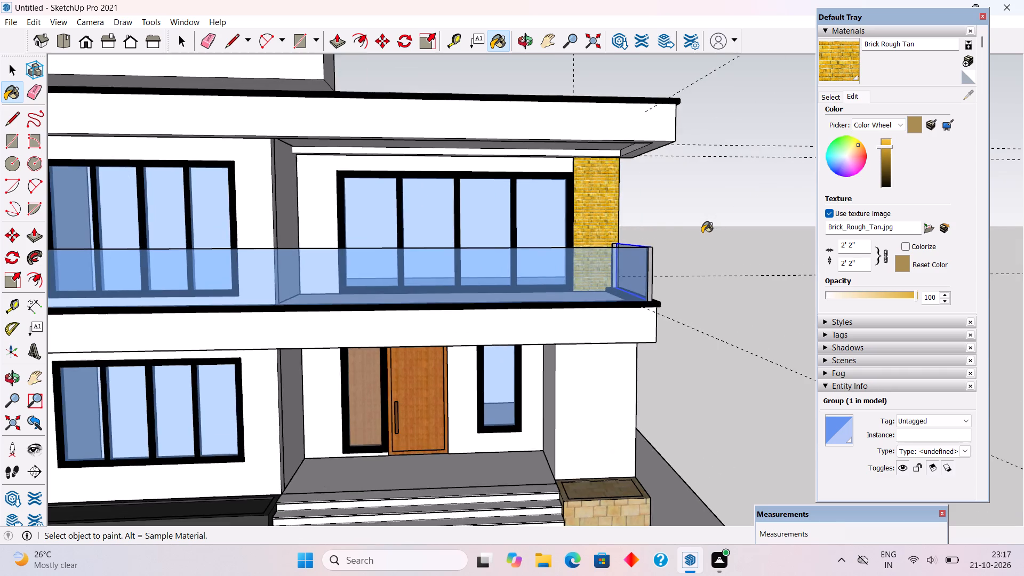
scroll(669, 227, "up", 4)
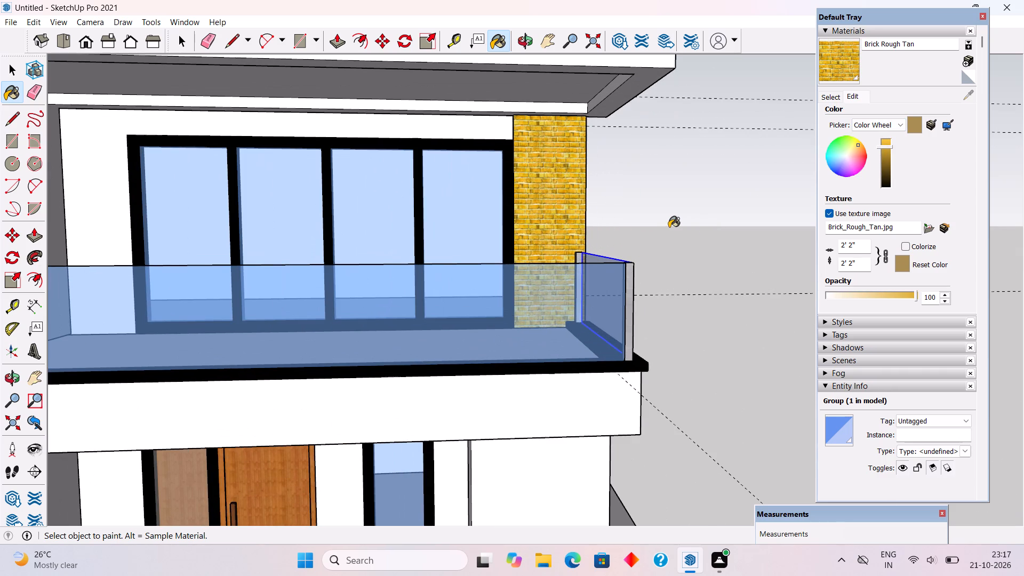
scroll(668, 227, "down", 8)
scroll(660, 243, "up", 1)
middle_click_drag(651, 259, 641, 268)
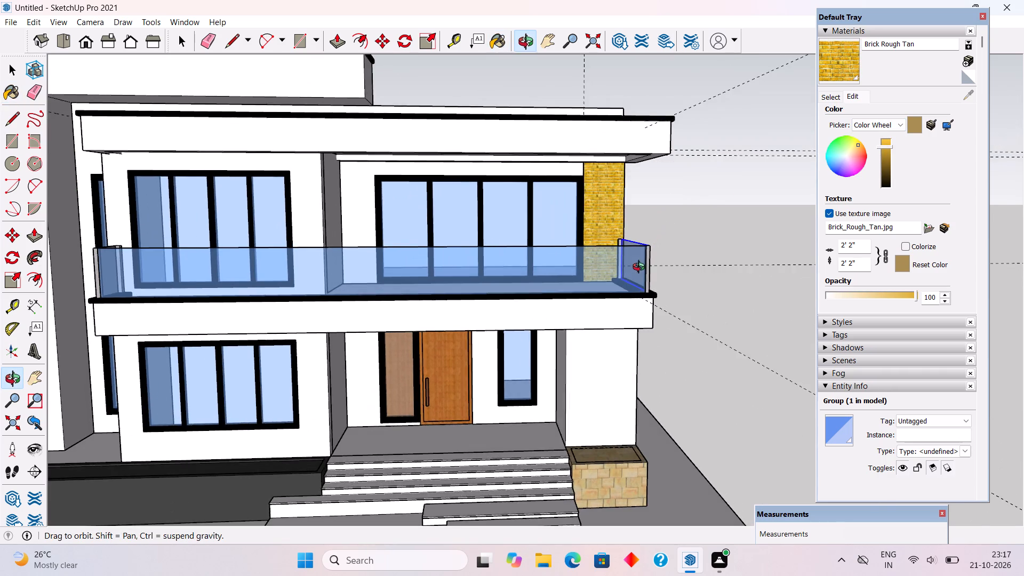
middle_click_drag(641, 268, 613, 238)
scroll(613, 238, "down", 3)
middle_click_drag(635, 264, 703, 281)
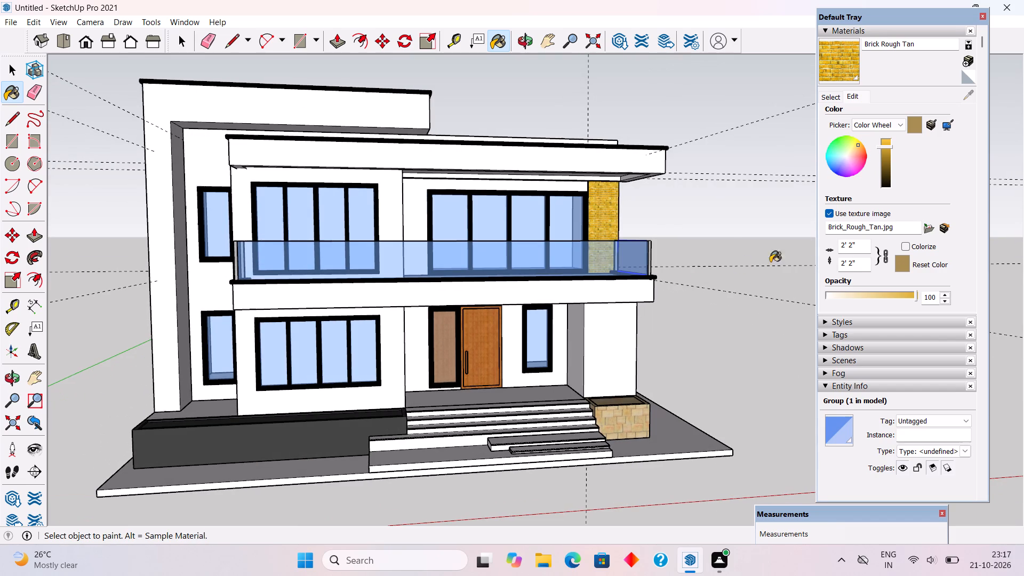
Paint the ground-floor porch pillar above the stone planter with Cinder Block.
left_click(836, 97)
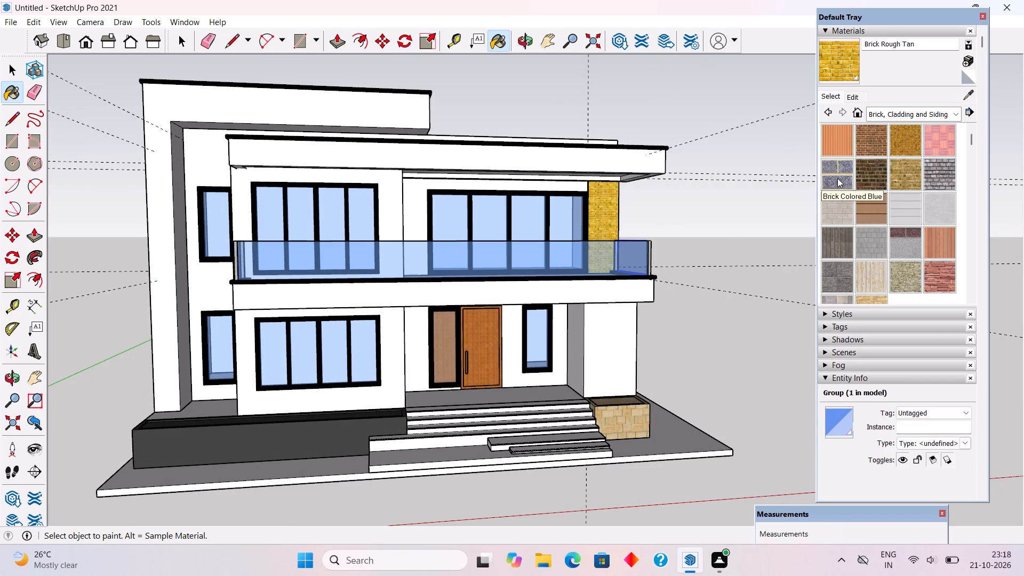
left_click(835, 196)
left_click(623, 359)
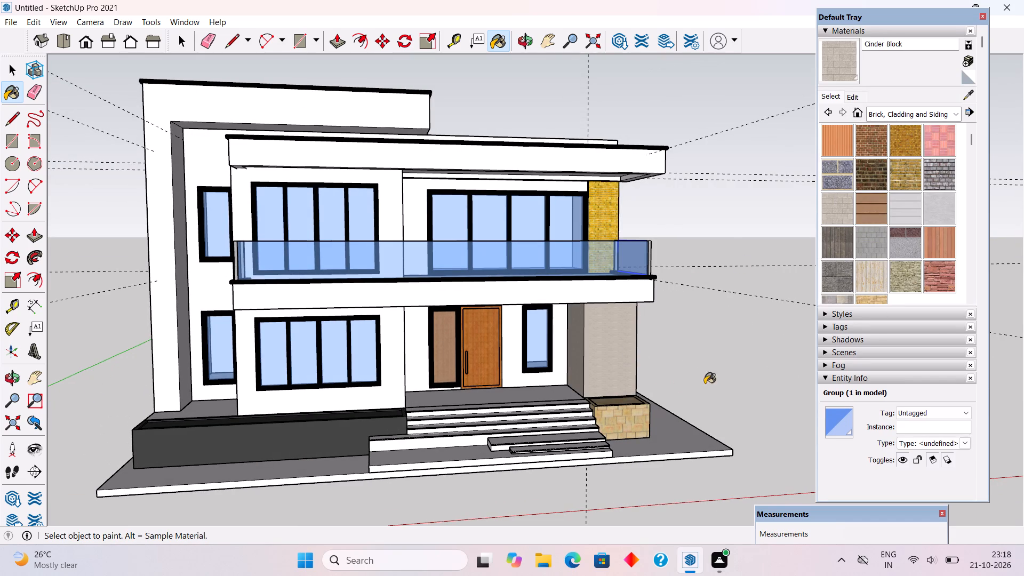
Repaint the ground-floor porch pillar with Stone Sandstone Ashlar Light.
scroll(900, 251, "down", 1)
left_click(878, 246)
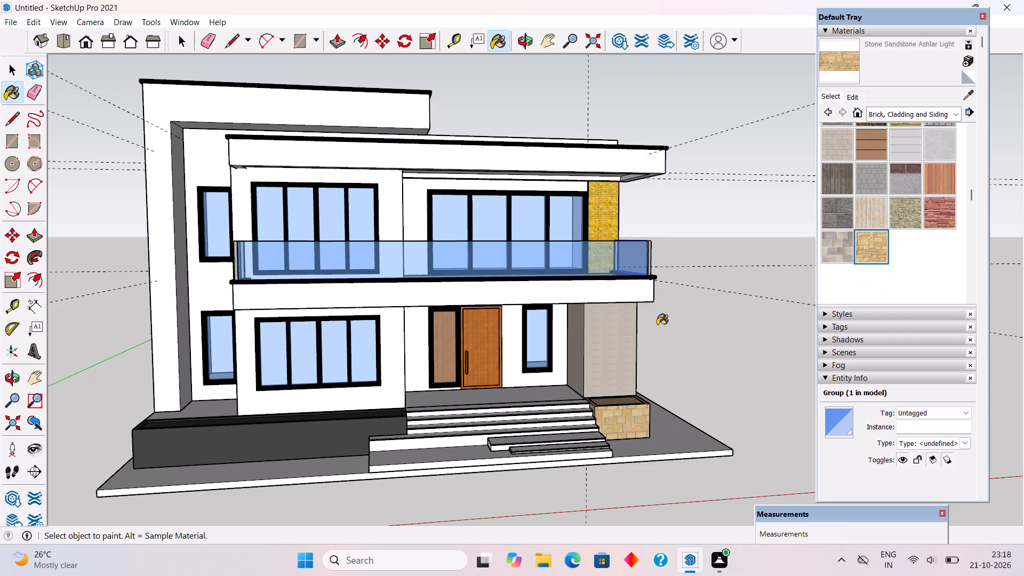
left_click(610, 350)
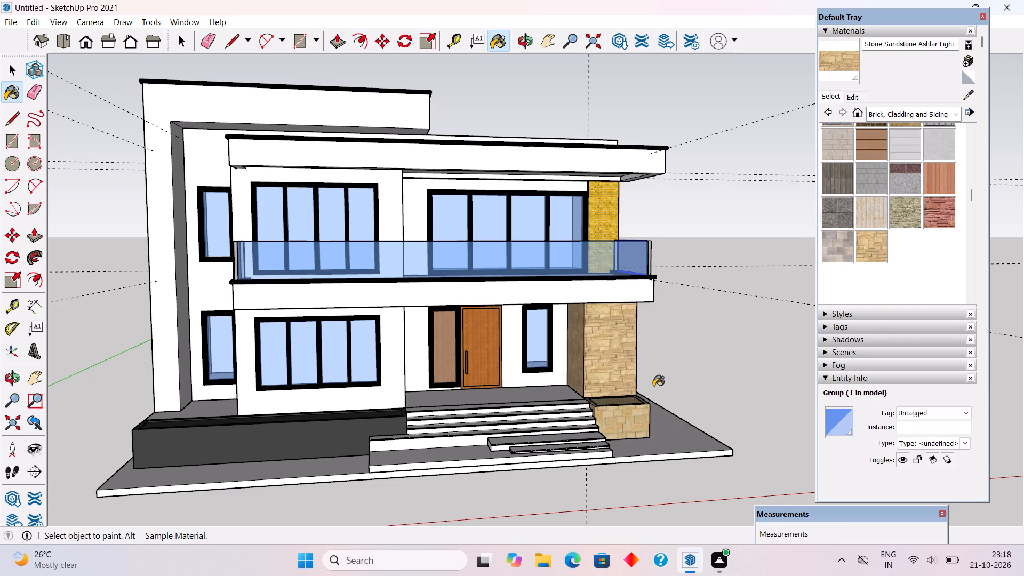
Repaint the ground-floor porch pillar with Stone Coursed Rough.
scroll(653, 386, "up", 4)
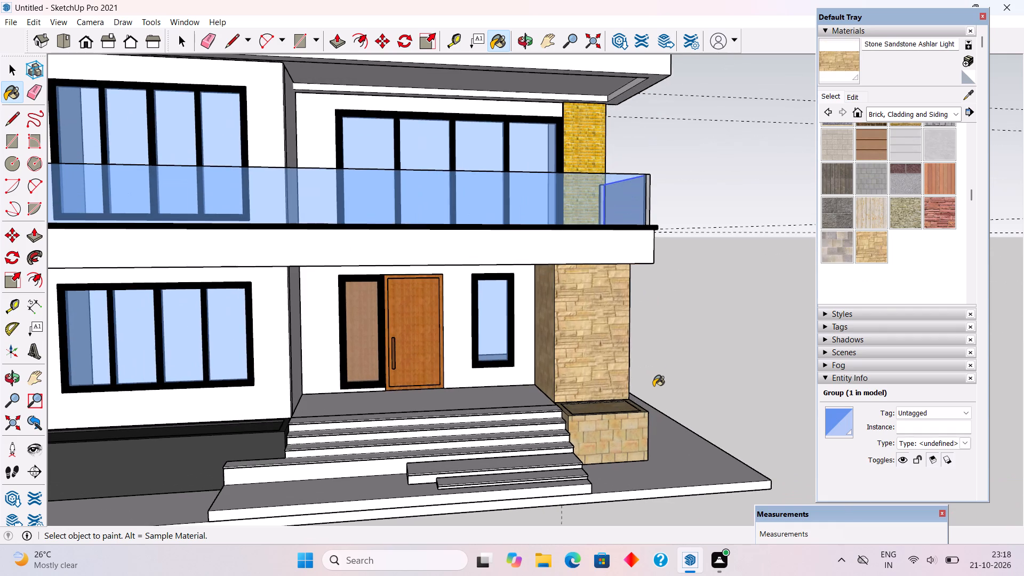
scroll(577, 385, "up", 2)
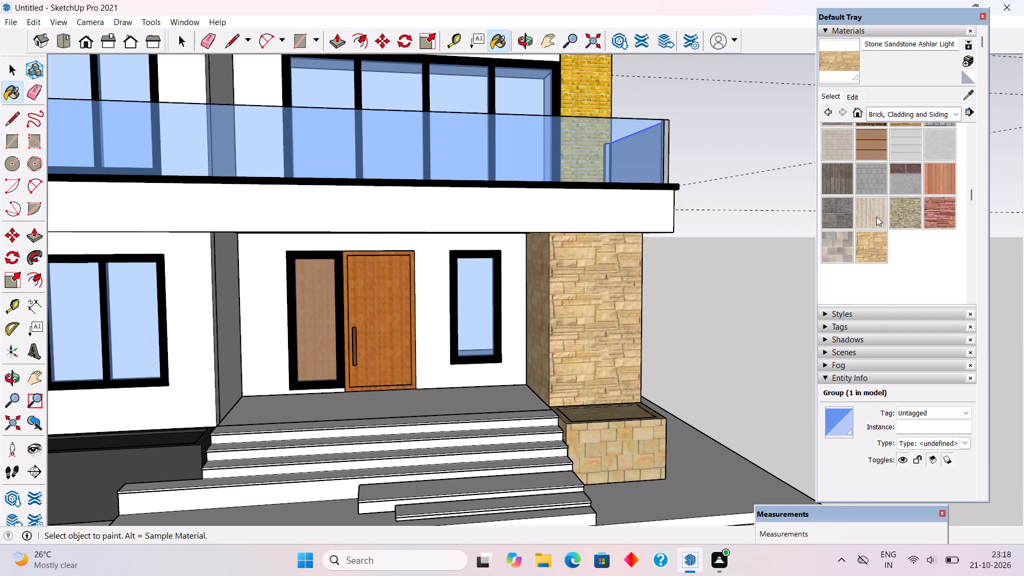
left_click(919, 212)
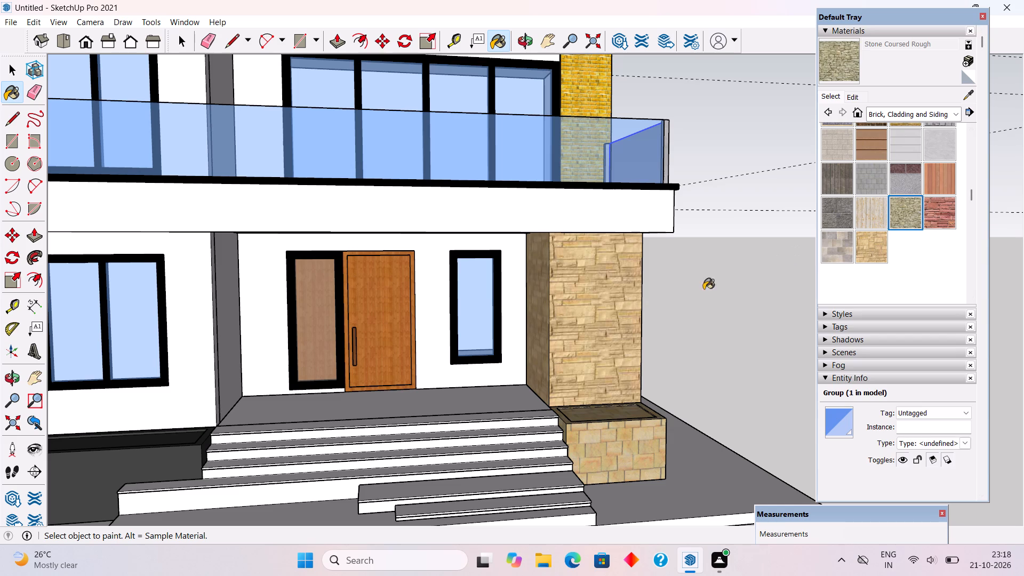
left_click(641, 316)
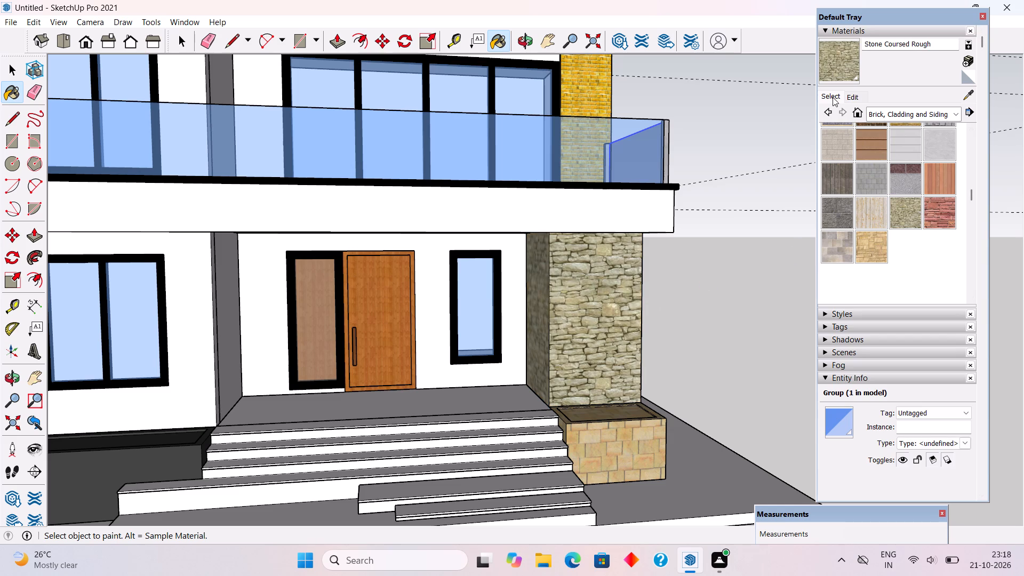
Set the Stone Coursed Rough texture size to 4' on the porch pillar, after trying 3'.
left_click(848, 97)
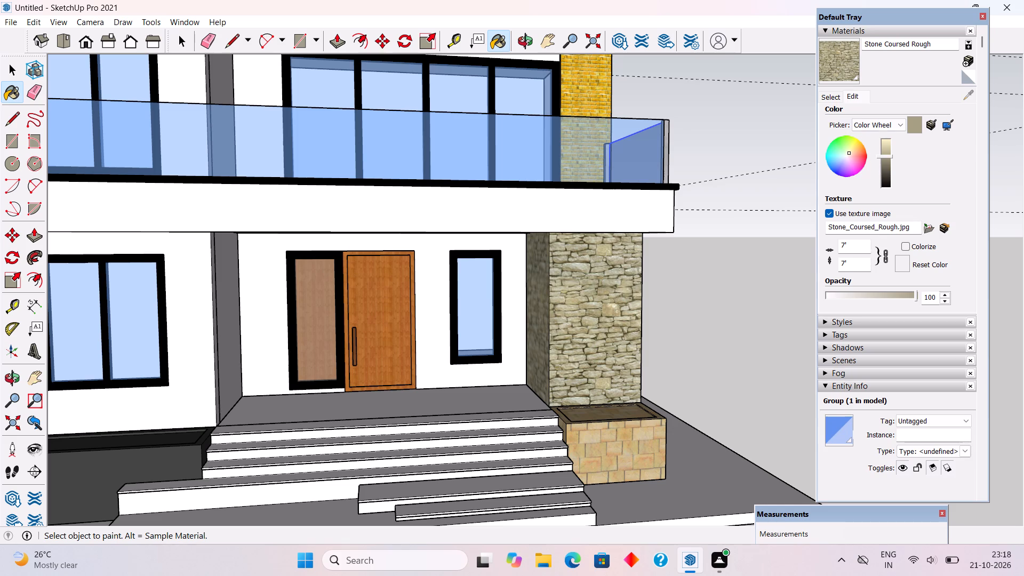
left_click(860, 262)
key("BackSpace")
key("BackSpace")
key("BackSpace")
key("BackSpace")
type("3'")
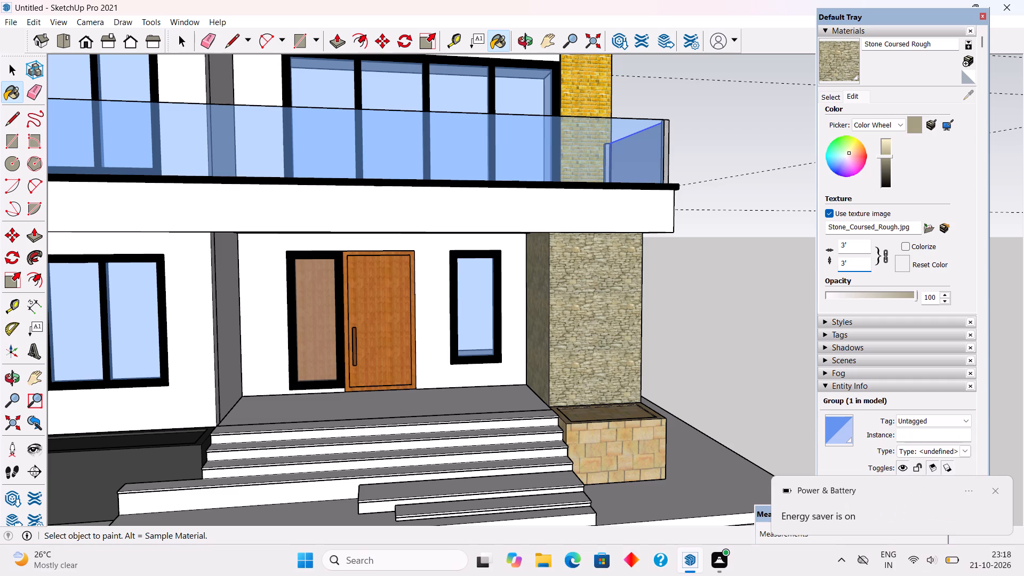
key("BackSpace")
key("BackSpace")
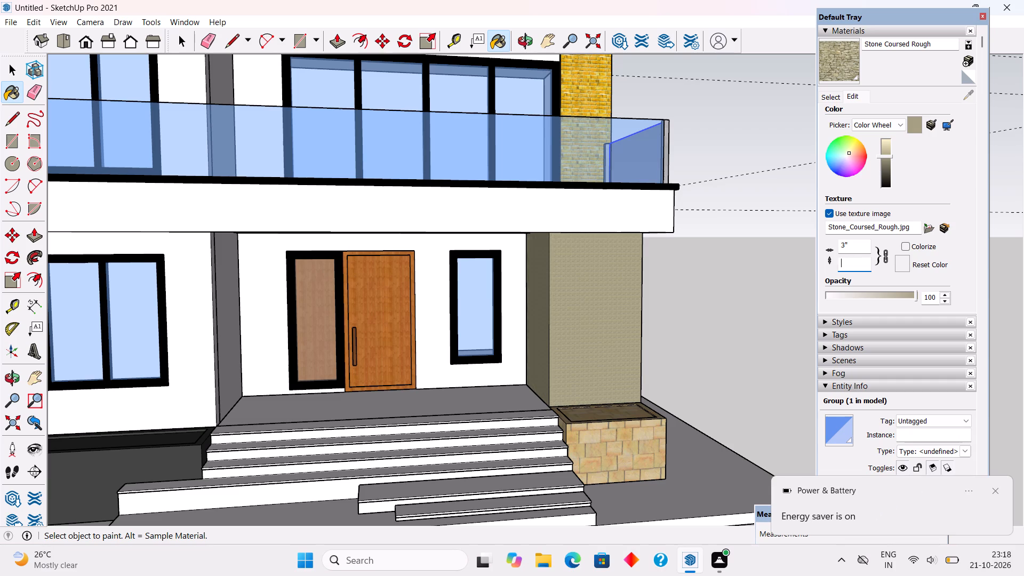
type("4'")
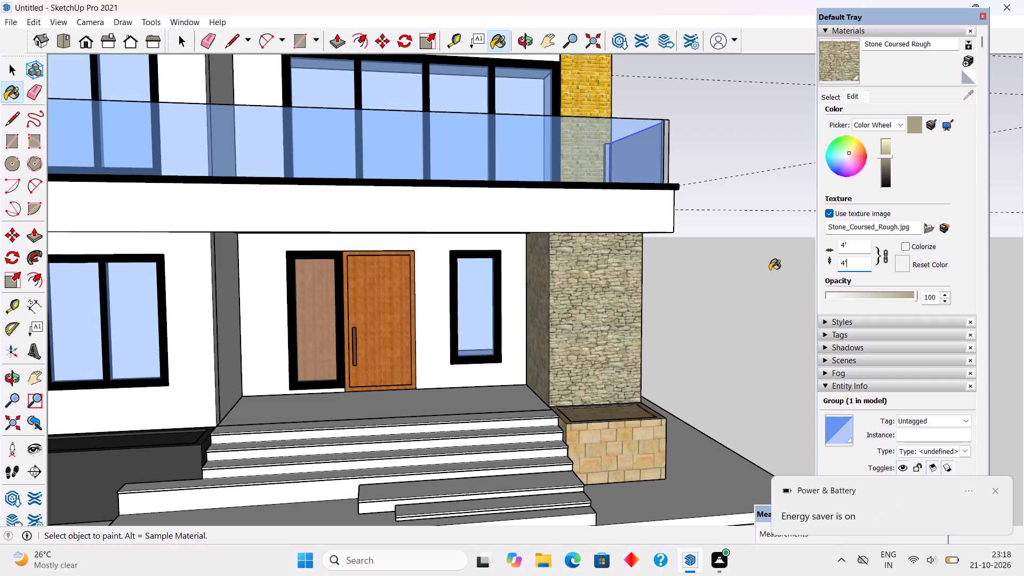
key("space")
left_click(668, 280)
key("space")
middle_click_drag(664, 300, 566, 270)
scroll(564, 269, "down", 4)
middle_click_drag(562, 286, 654, 308)
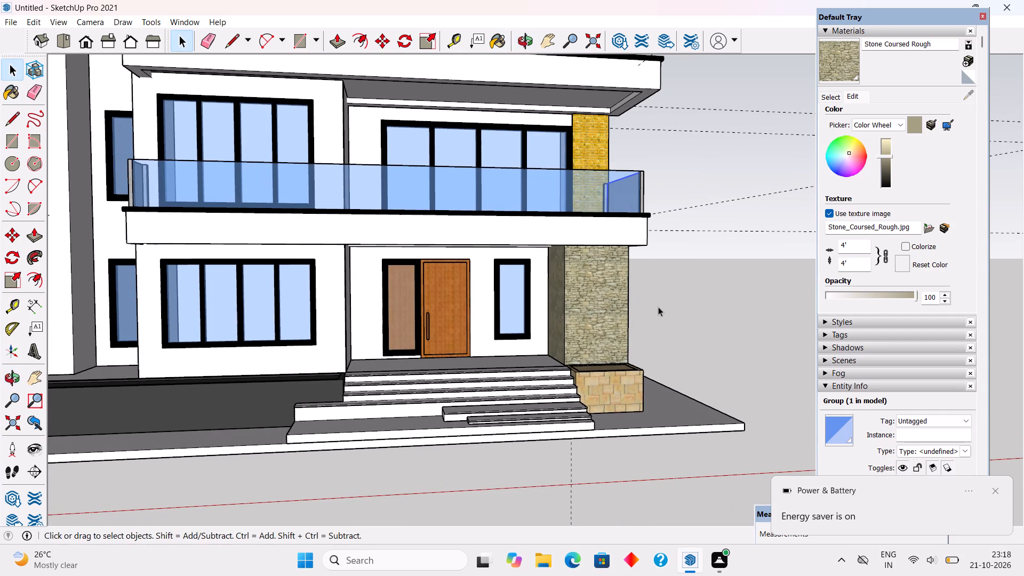
Lighten the Stone Coursed Rough material's colour to a paler beige on the porch pillar.
scroll(862, 159, "up", 3)
left_click_drag(893, 156, 892, 143)
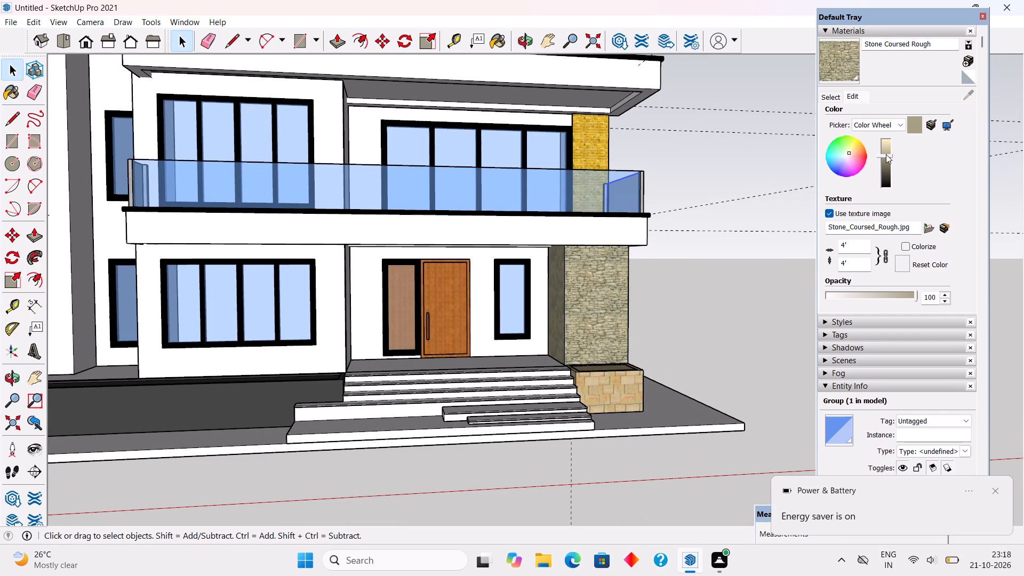
left_click(886, 154)
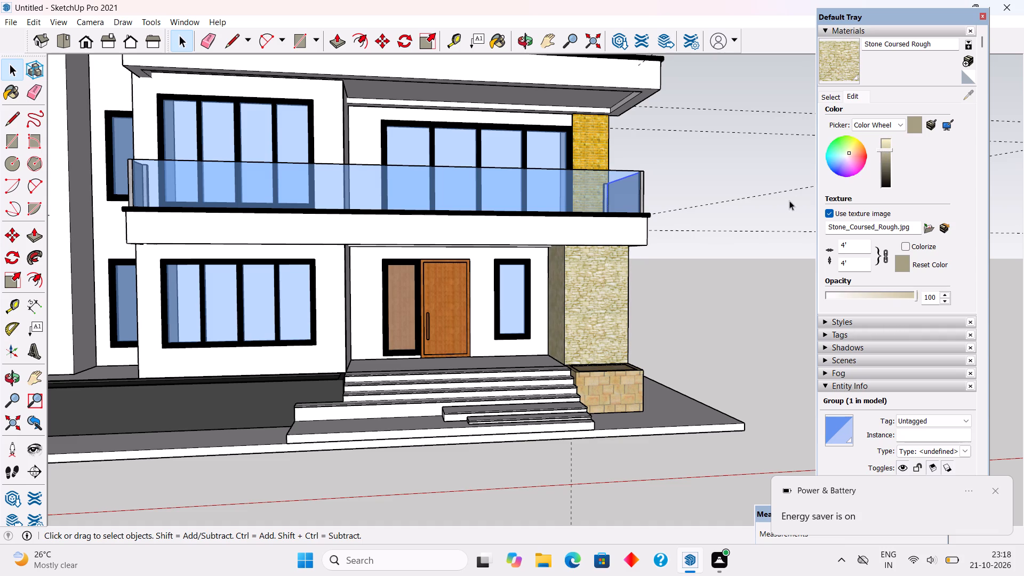
middle_click_drag(710, 203, 700, 187)
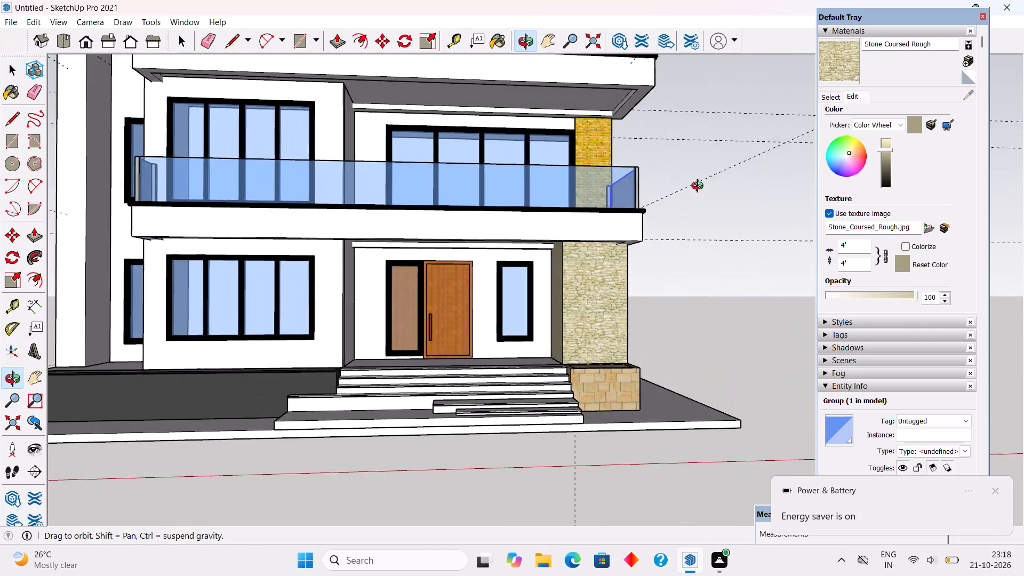
middle_click_drag(700, 187, 673, 161)
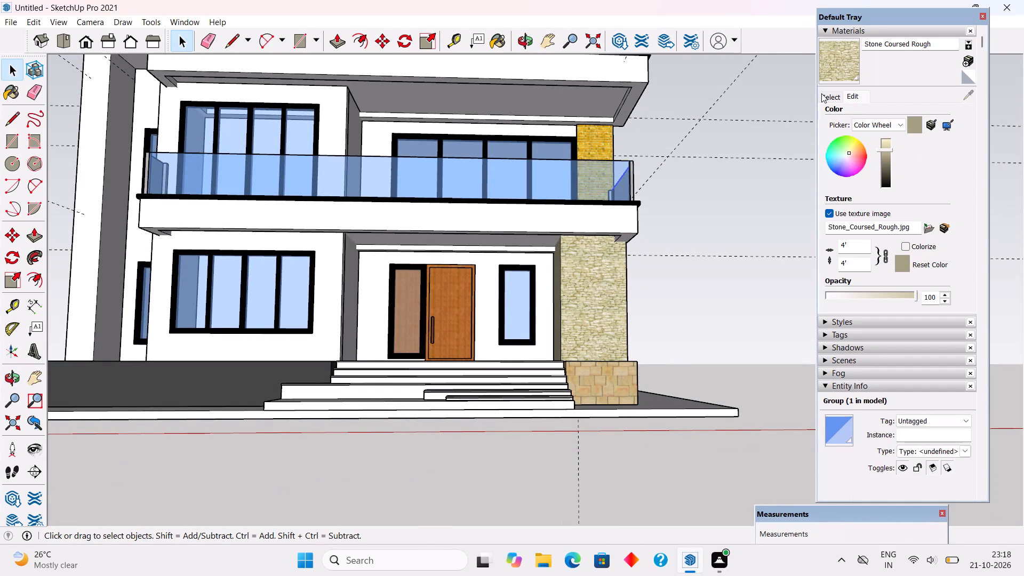
Sample Brick Rough Tan from the upper wall panel and repaint the small planter below the porch pillar with it.
left_click_drag(822, 93, 829, 100)
left_click(971, 103)
left_click(971, 98)
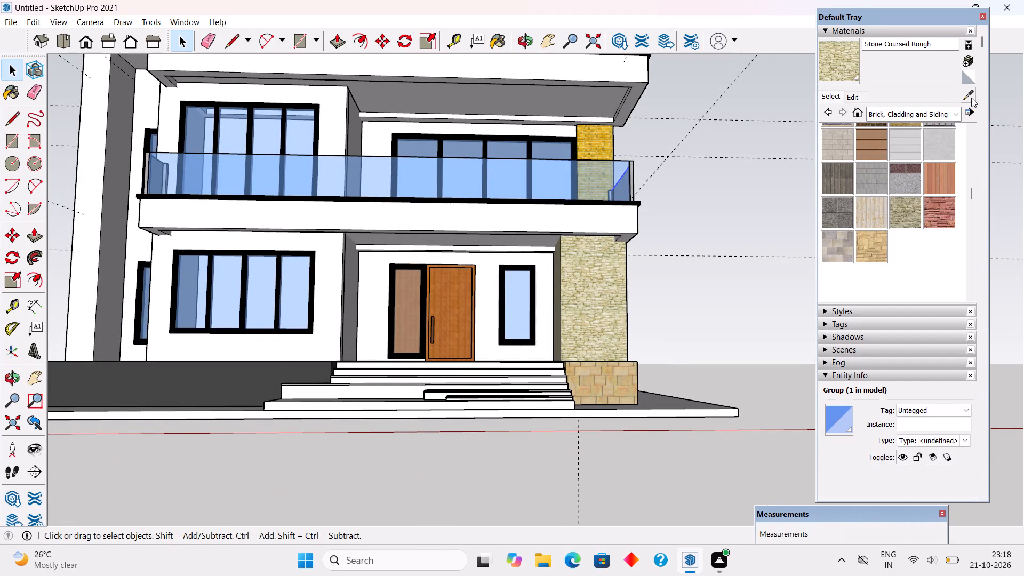
left_click(605, 146)
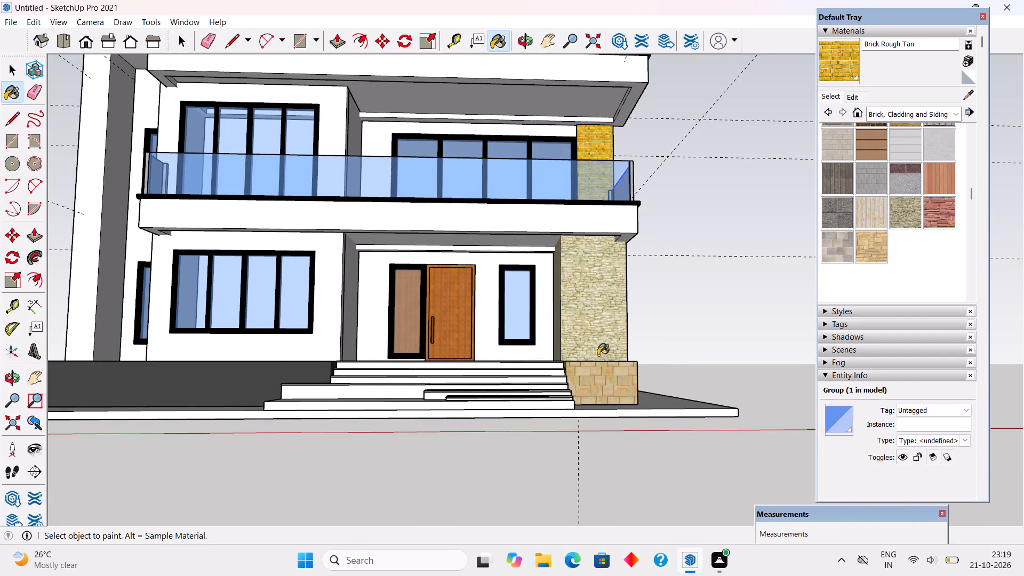
left_click(600, 370)
middle_click_drag(619, 331, 613, 447)
scroll(613, 447, "down", 4)
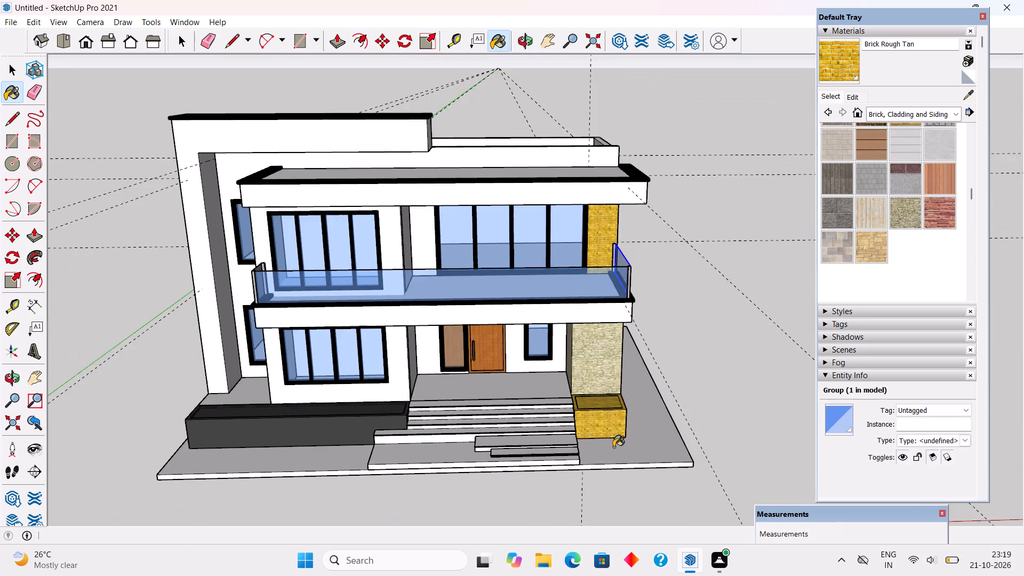
key("space")
scroll(756, 326, "up", 3)
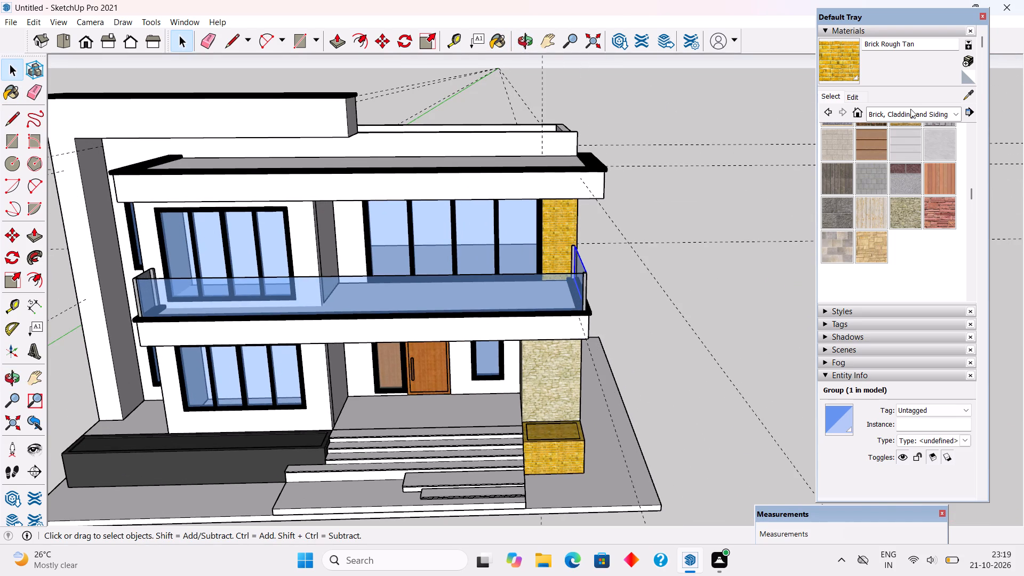
Paint the inner top face of the small porch planter with Grass Dark Green from the landscaping materials.
left_click(910, 109)
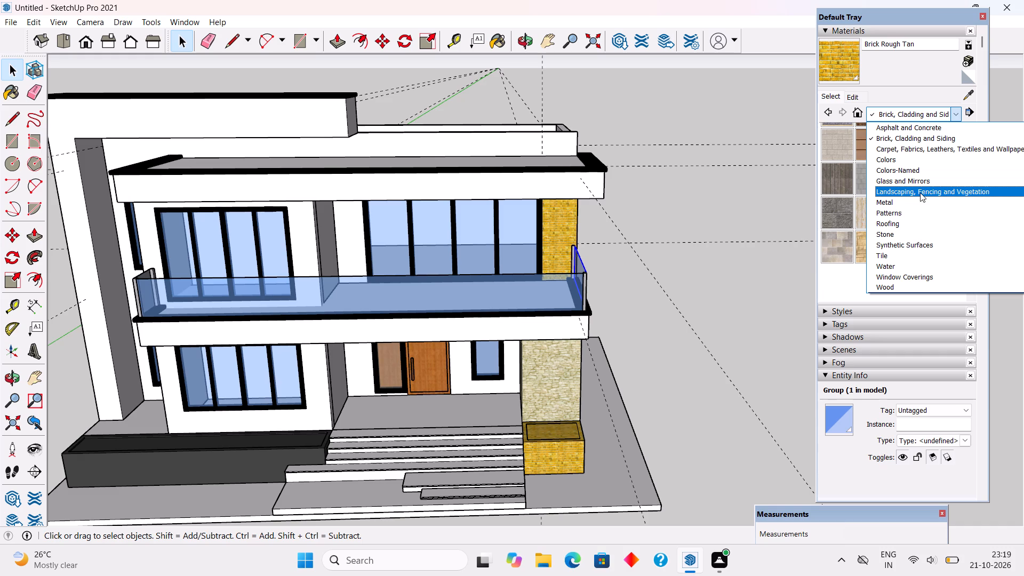
left_click(920, 193)
left_click(940, 195)
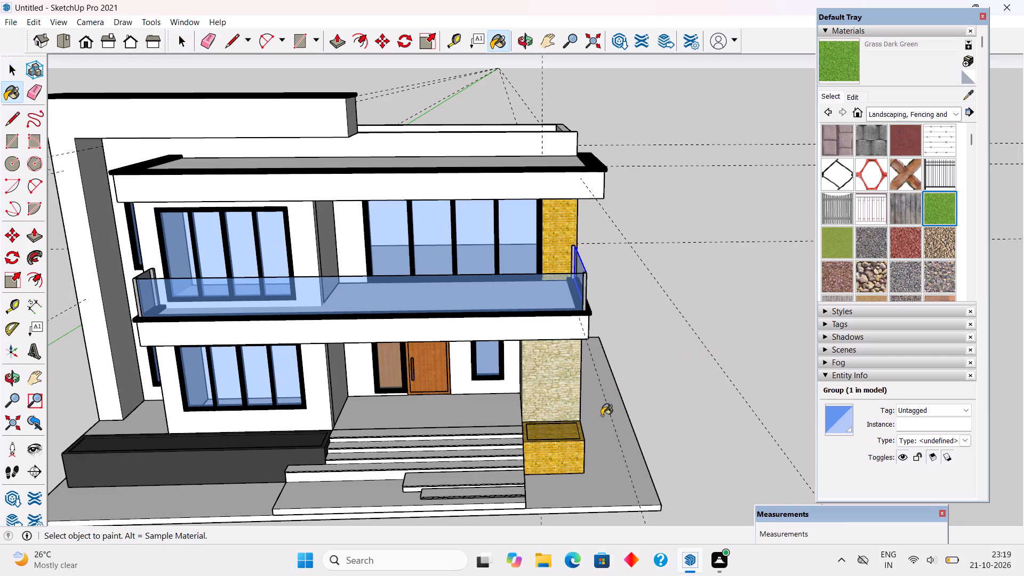
key("space")
triple_click(572, 427)
left_click(569, 427)
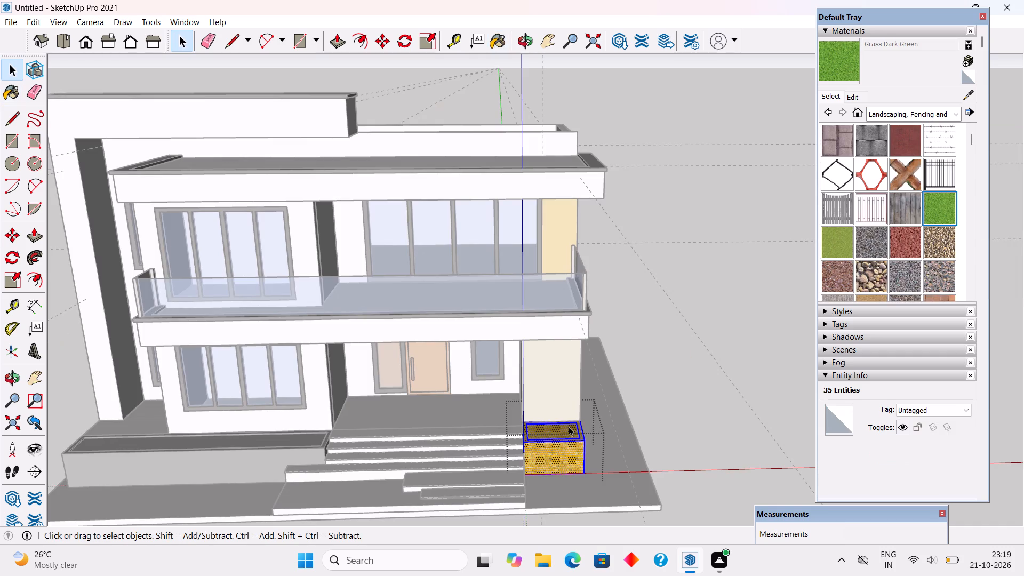
left_click(933, 214)
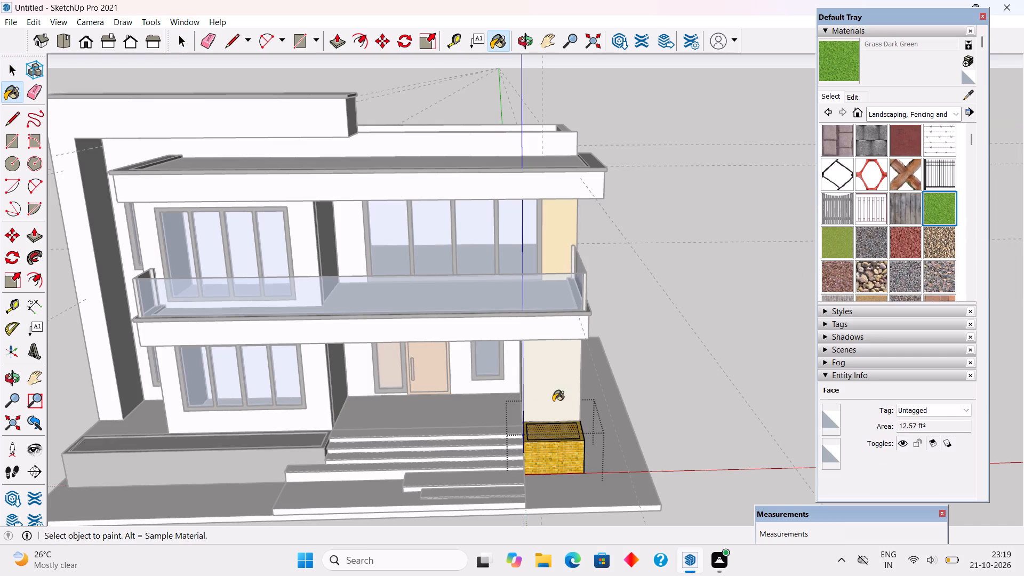
left_click(543, 426)
key("space")
key("space")
key("space")
key("space")
key("space")
key("space")
key("space")
key("space")
key("space")
key("space")
key("space")
key("space")
key("space")
key("space")
key("space")
key("space")
key("space")
key("space")
key("space")
key("space")
scroll(543, 426, "down", 6)
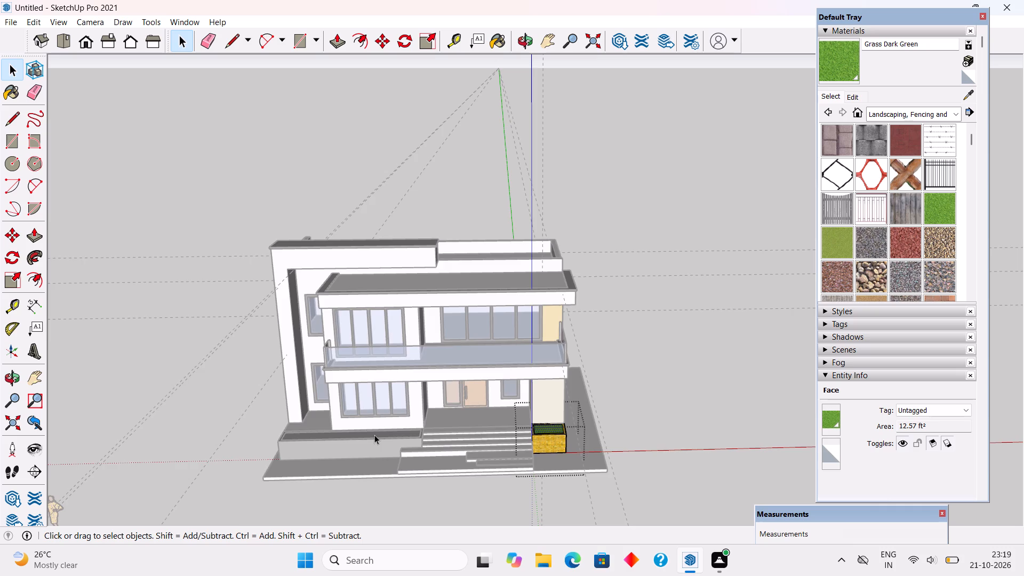
Paint the inner top face of the long dark planter in front of the ground-floor window with Grass Dark Green.
triple_click(374, 435)
key("space")
key("space")
key("space")
key("space")
key("space")
key("space")
key("space")
key("space")
key("space")
key("space")
key("space")
key("space")
key("space")
key("space")
key("space")
key("space")
key("space")
key("space")
key("space")
key("space")
key("space")
middle_click_drag(324, 521, 323, 523)
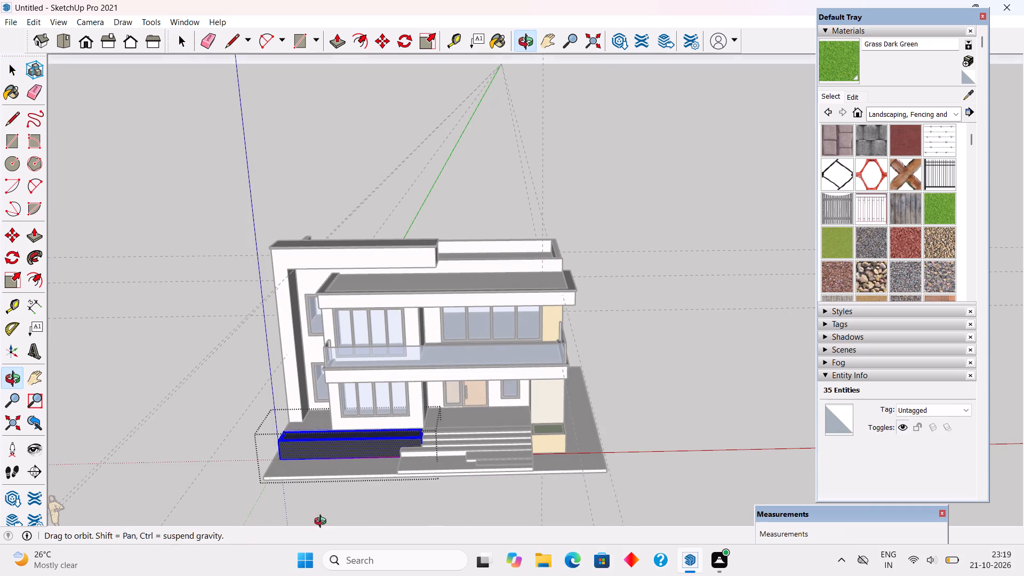
middle_click_drag(323, 523, 323, 514)
middle_click_drag(401, 240, 398, 436)
scroll(398, 436, "down", 1)
scroll(382, 436, "up", 12)
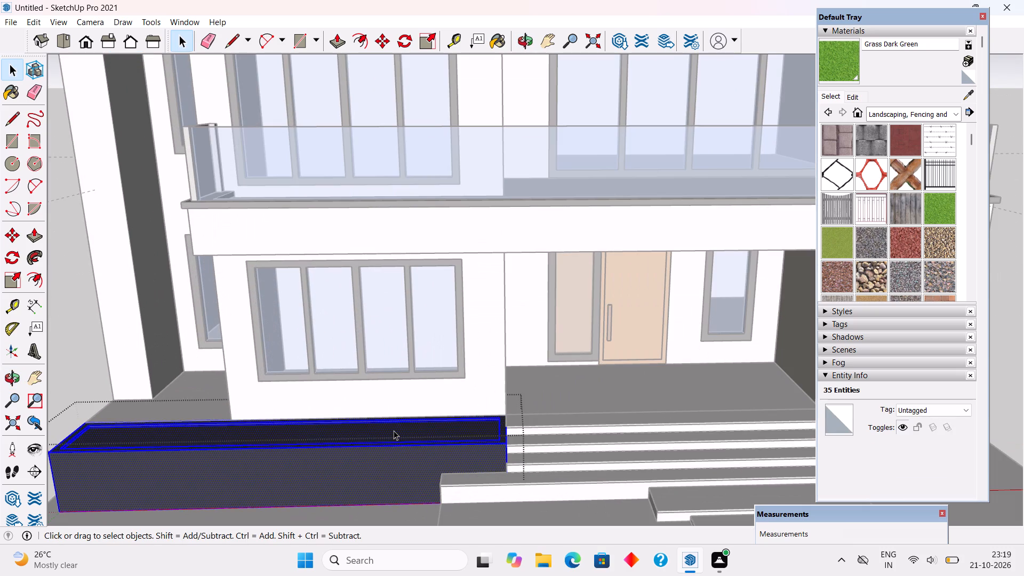
left_click(394, 430)
left_click(940, 209)
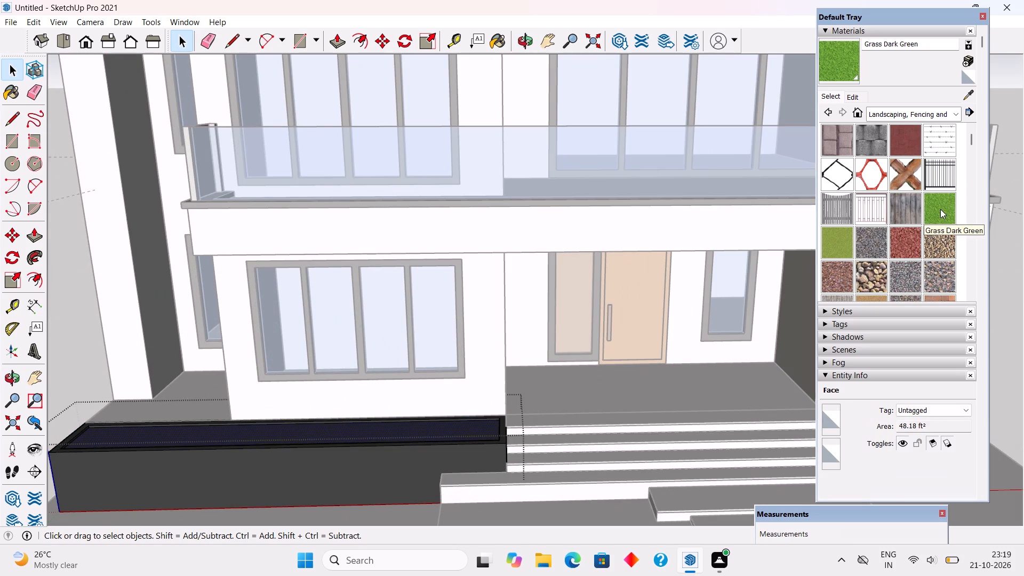
left_click(447, 428)
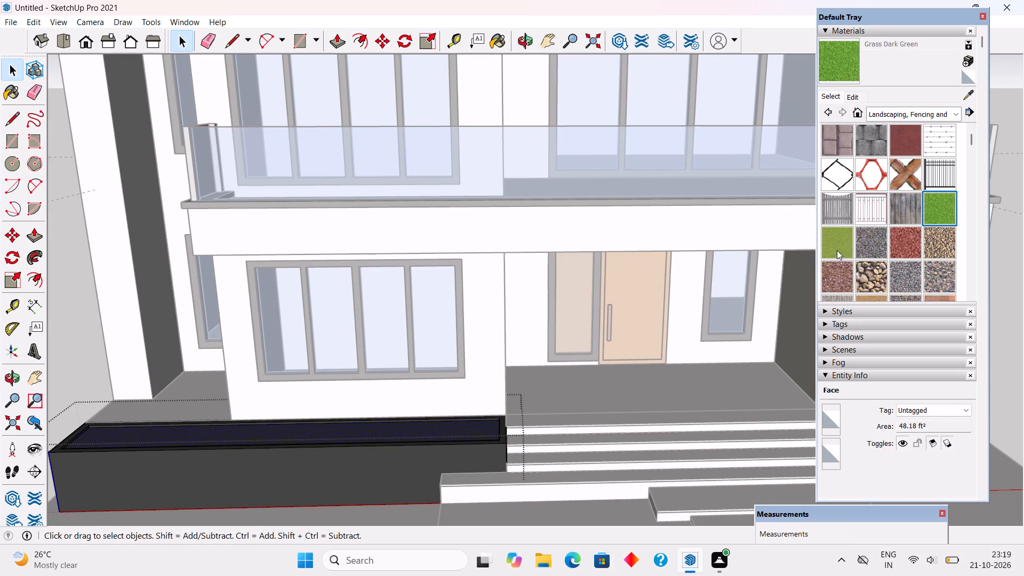
left_click(958, 204)
left_click(939, 214)
scroll(481, 370, "down", 6)
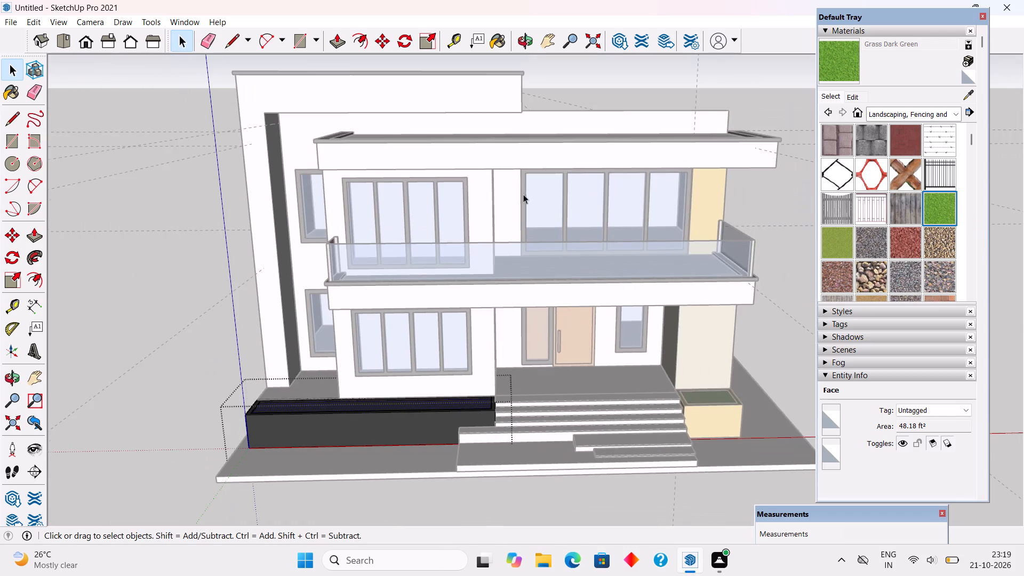
middle_click_drag(522, 197, 501, 368)
scroll(501, 368, "down", 3)
key("space")
scroll(491, 293, "down", 5)
middle_click_drag(469, 284, 446, 423)
scroll(445, 414, "up", 5)
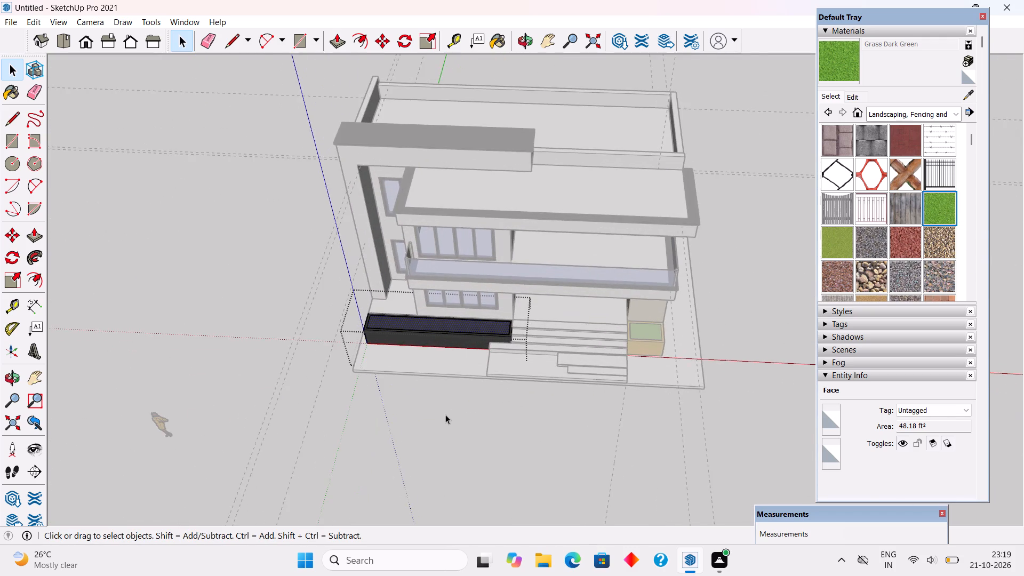
scroll(459, 386, "up", 5)
left_click(843, 60)
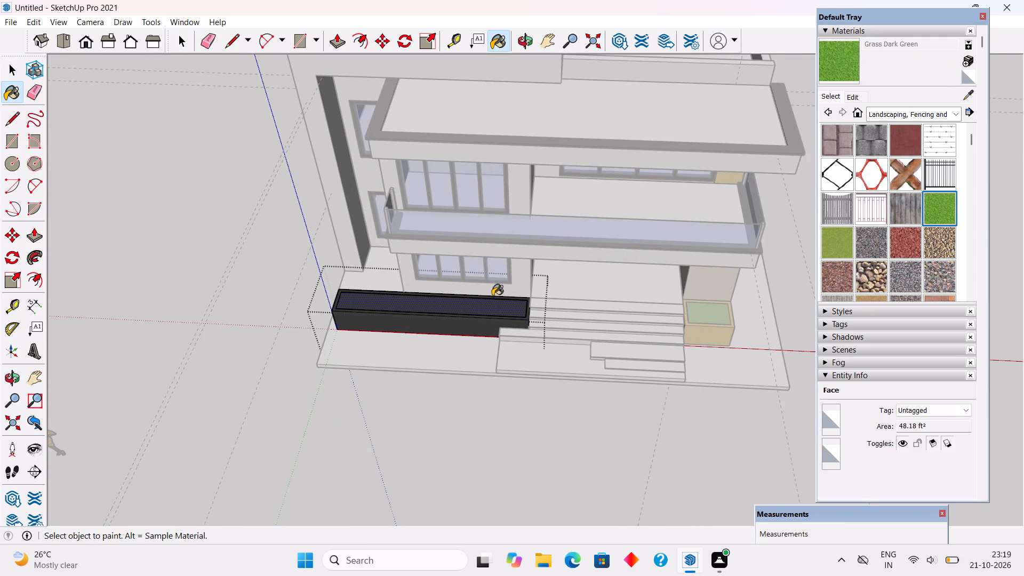
left_click(478, 305)
key("space")
left_click(172, 240)
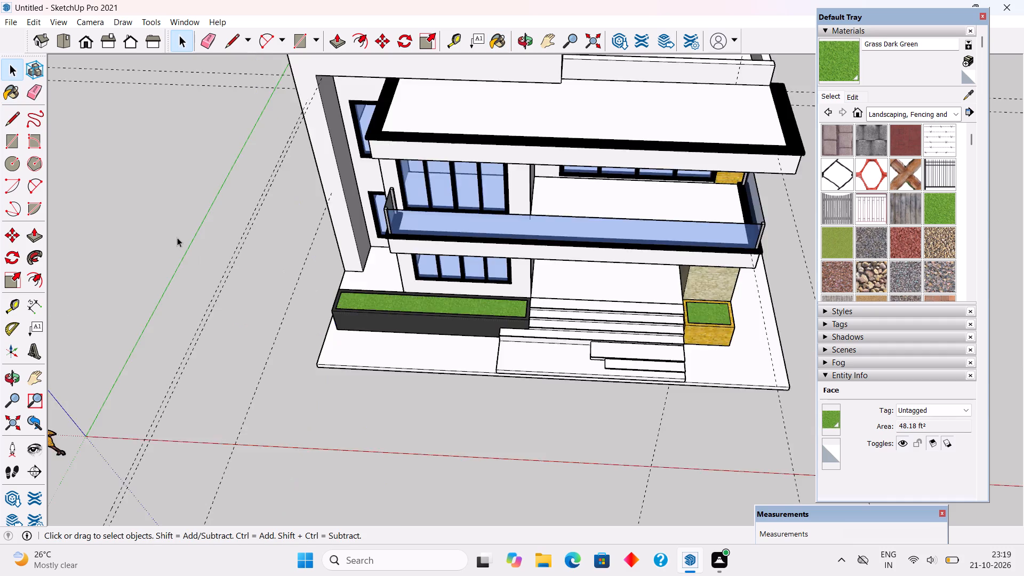
Examine the painted front of the house and the undersides of the balcony and roof overhang.
scroll(179, 245, "down", 7)
middle_click_drag(402, 408, 581, 169)
scroll(450, 275, "up", 3)
middle_click_drag(366, 270, 307, 256)
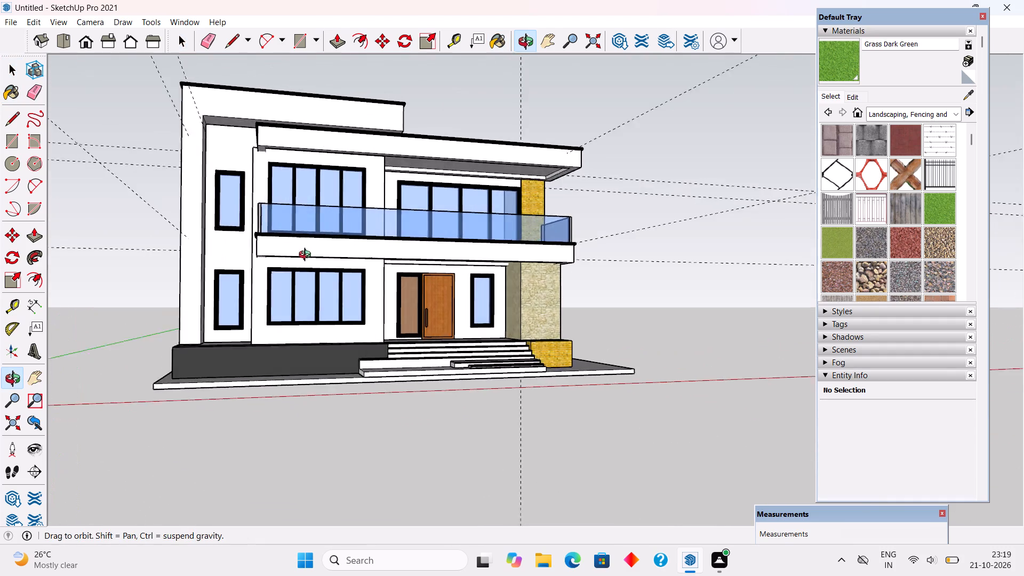
middle_click_drag(307, 256, 229, 258)
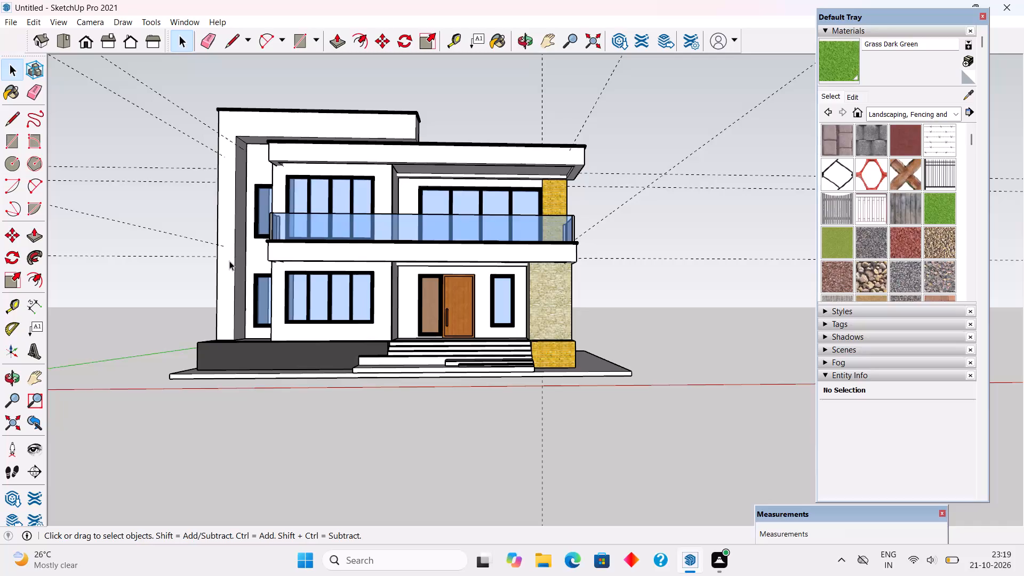
middle_click_drag(237, 71, 291, 0)
scroll(370, 218, "up", 5)
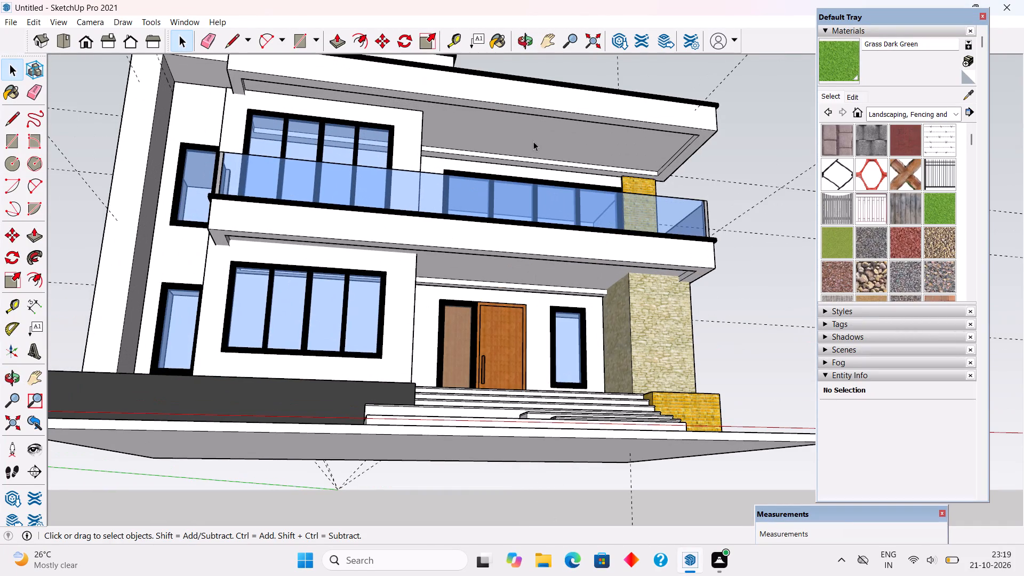
middle_click_drag(540, 132, 539, 82)
left_click(539, 82)
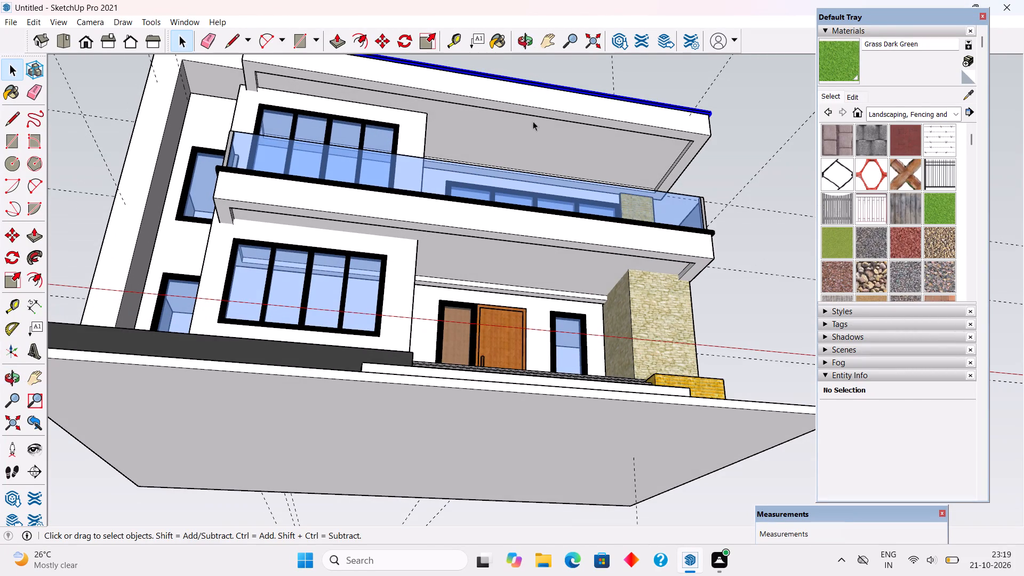
Paint the roof overhang's recessed underside from Window Coverings, trying Blinds Wood Light and Blinds Weave before applying Blinds Cloth Horizontal.
triple_click(523, 157)
left_click(523, 157)
left_click(521, 140)
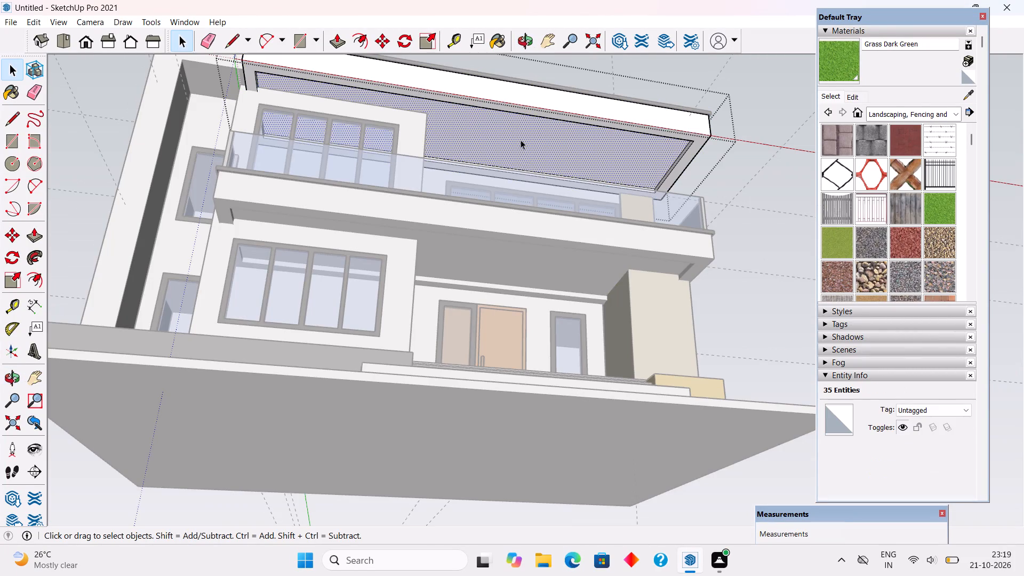
left_click(888, 107)
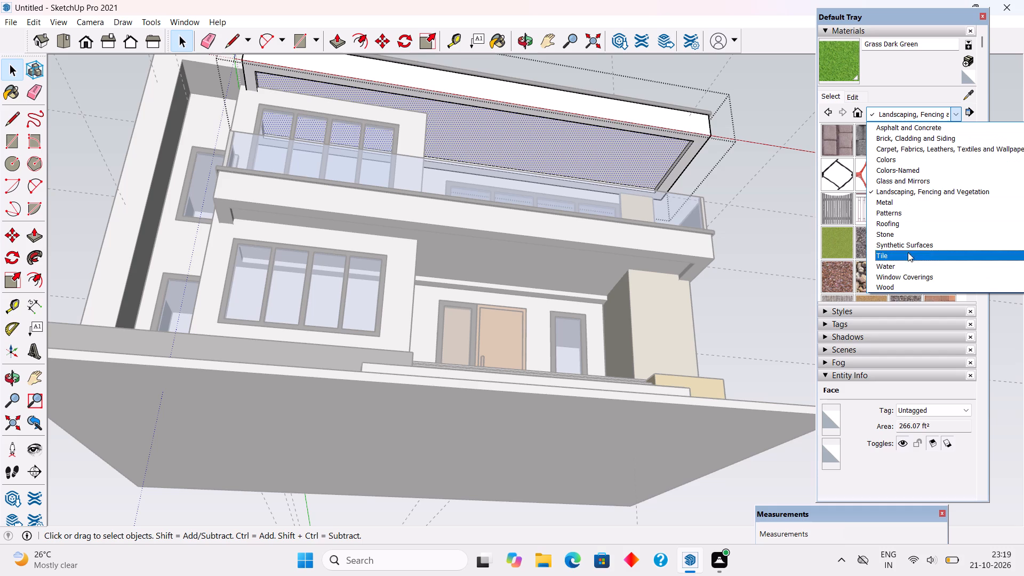
left_click(908, 289)
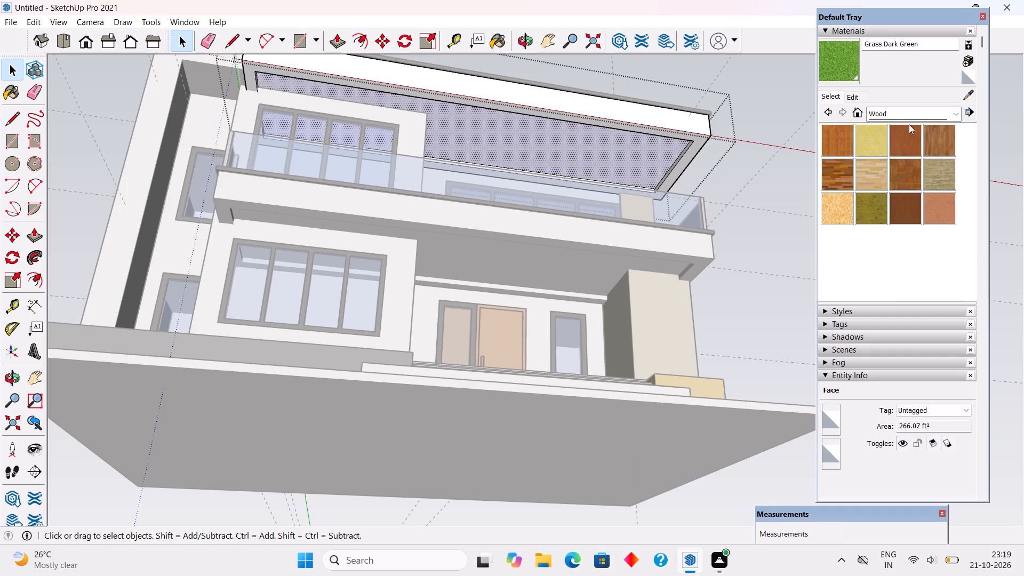
left_click(909, 108)
left_click(899, 278)
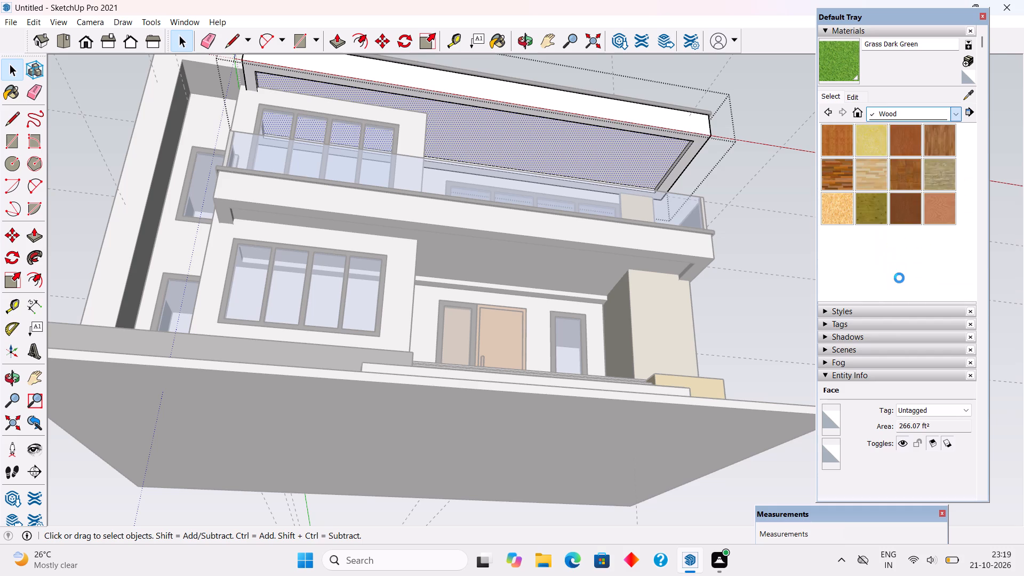
scroll(892, 172, "up", 3)
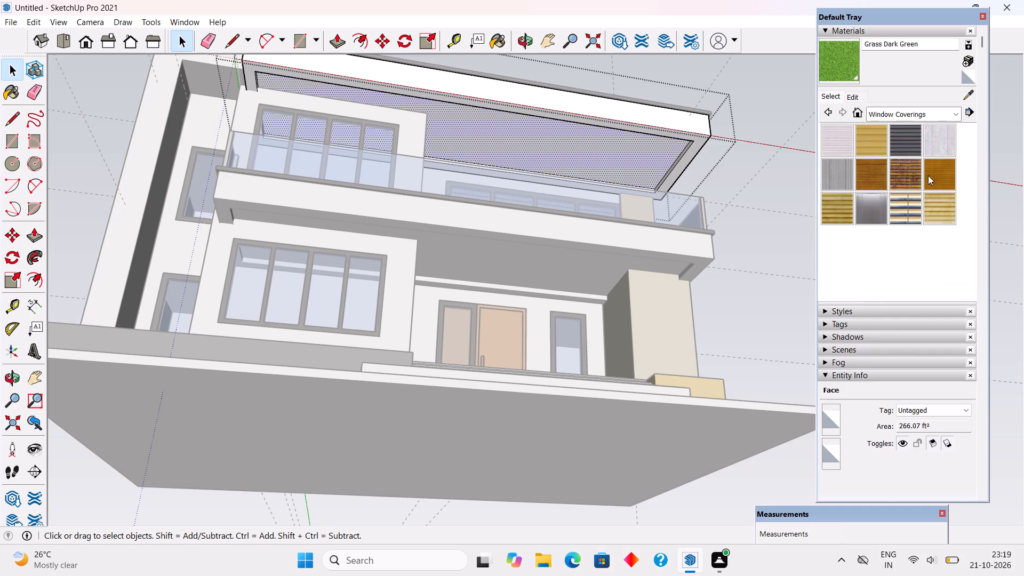
left_click(946, 172)
left_click(594, 149)
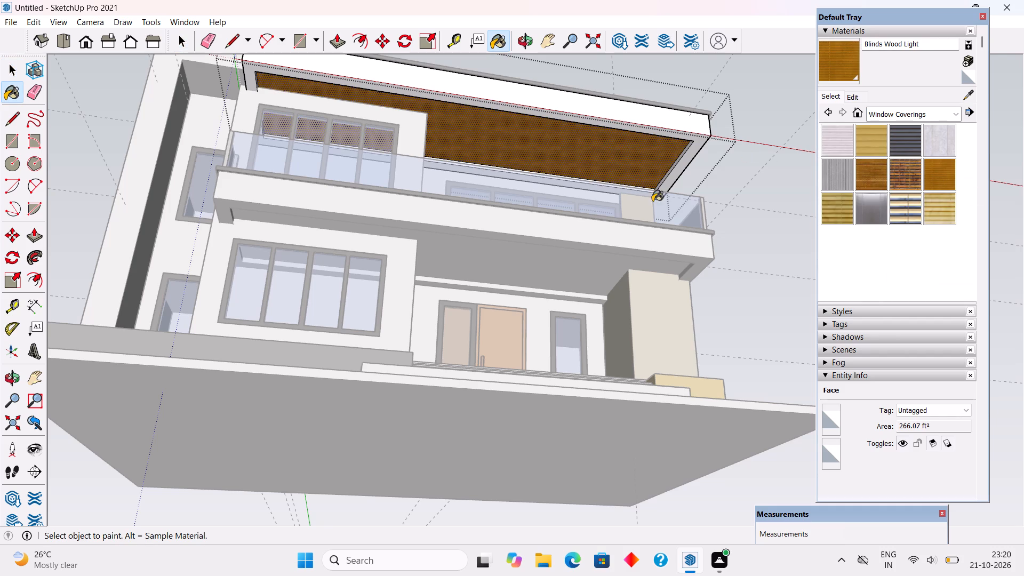
left_click(876, 175)
left_click(579, 134)
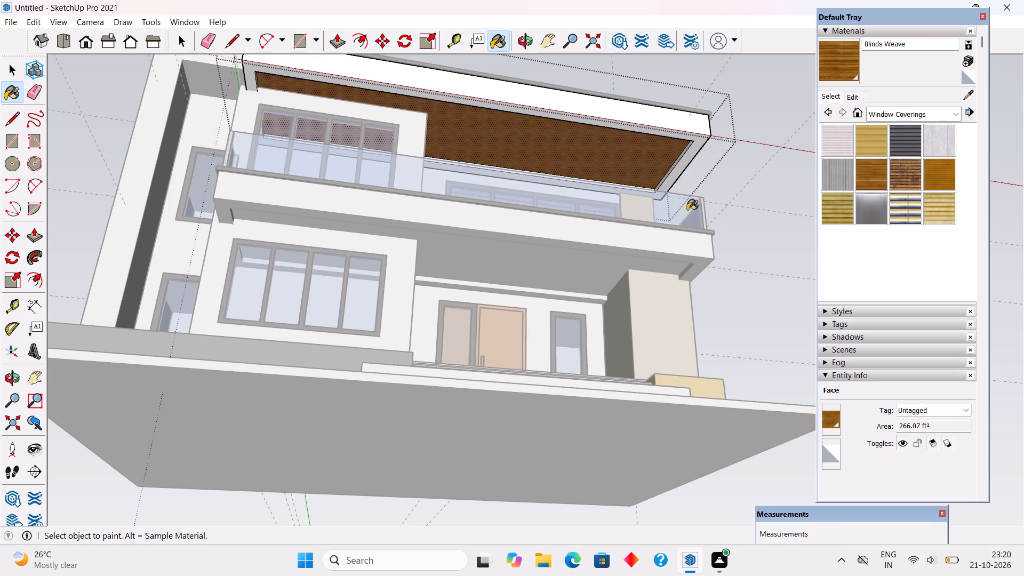
left_click(873, 144)
left_click(626, 153)
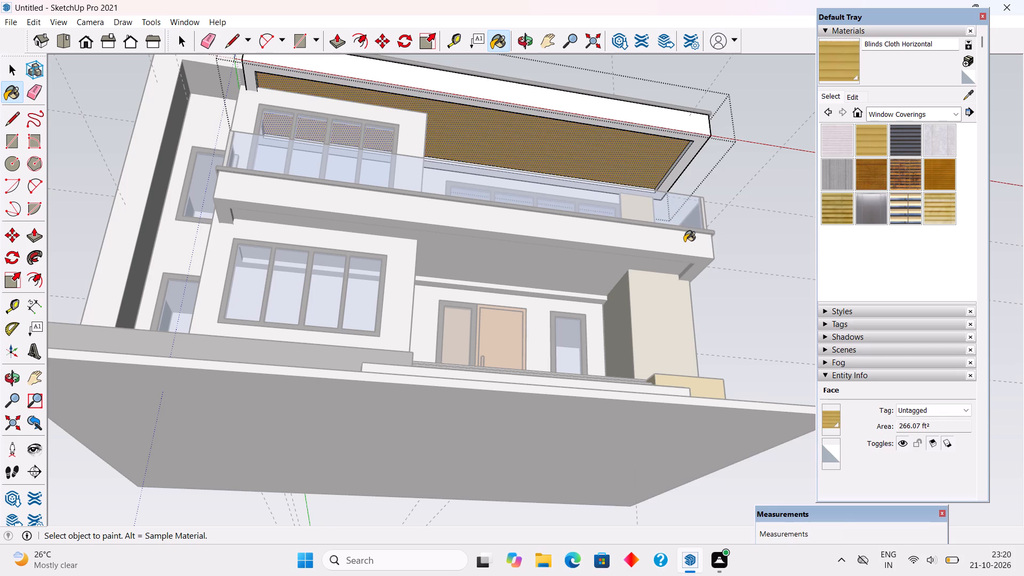
Set the Blinds Cloth Horizontal texture size to 1' and leave the roof overhang group.
scroll(684, 242, "up", 4)
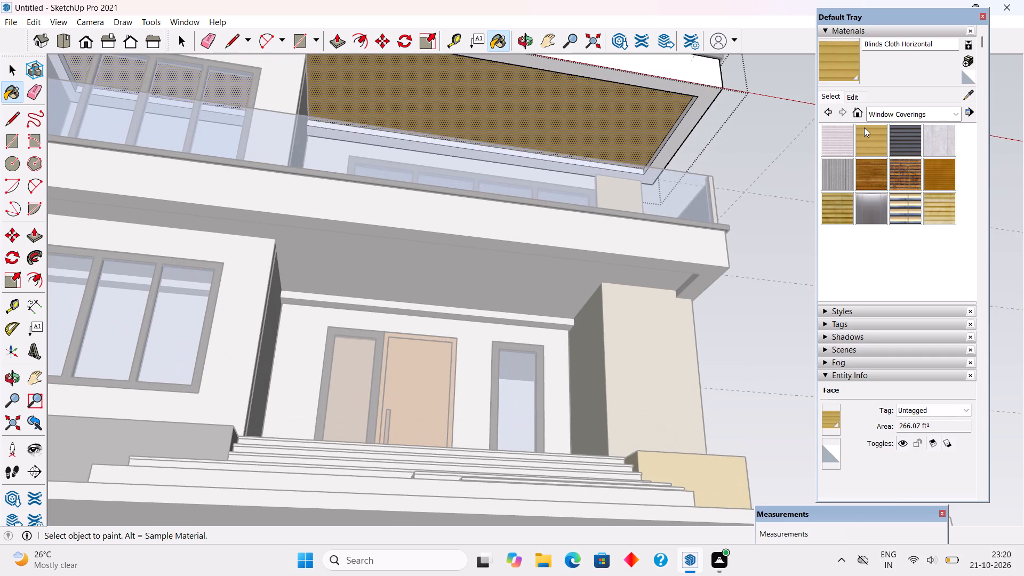
left_click(598, 274)
left_click(847, 98)
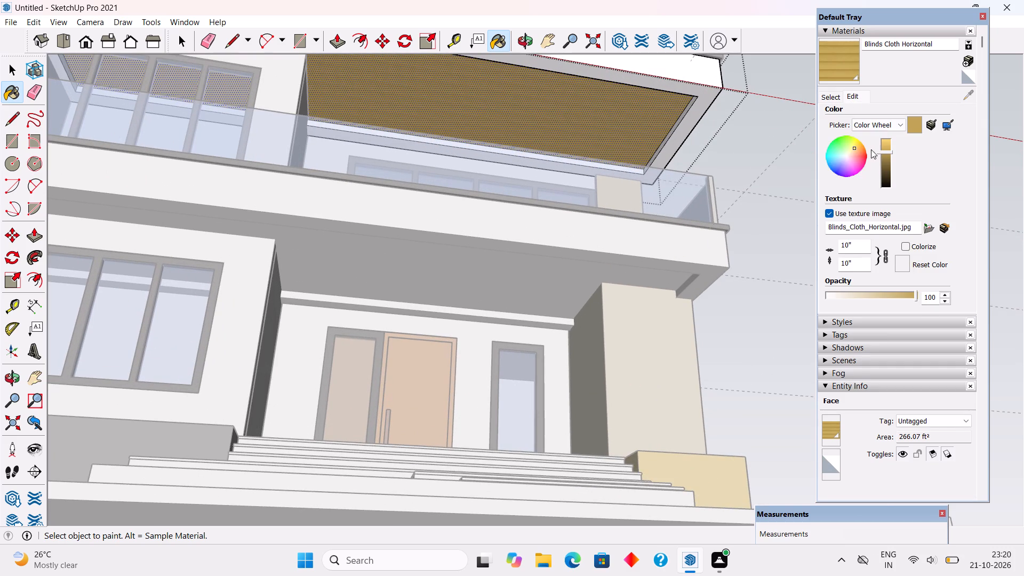
left_click(857, 247)
key("BackSpace")
key("BackSpace")
key("BackSpace")
type("1'")
key("space")
left_click(803, 230)
key("space")
scroll(801, 230, "down", 6)
left_click(764, 245)
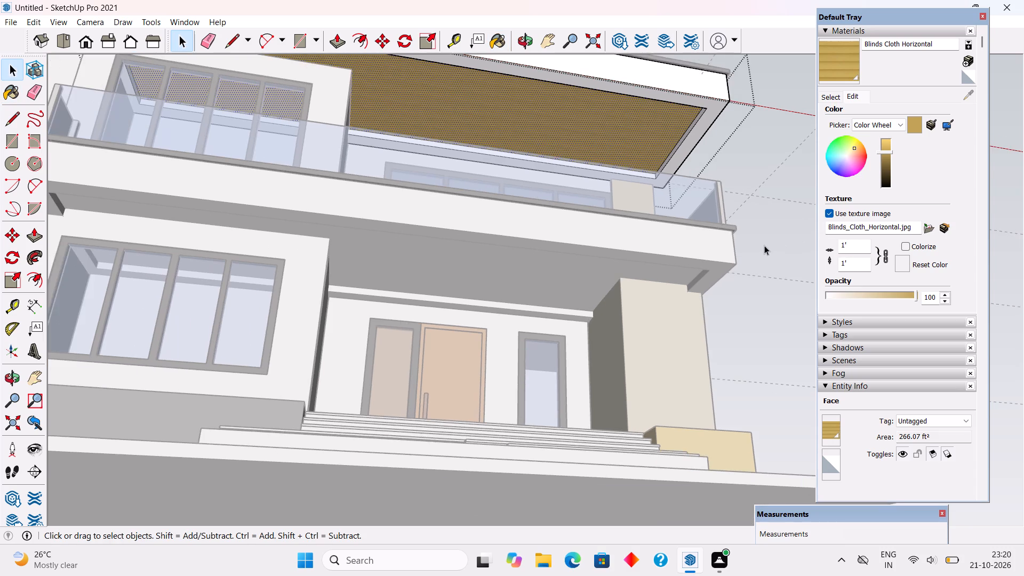
Darken Blinds Cloth Horizontal and shift its hue from tan to a reddish wood brown.
scroll(764, 245, "down", 4)
middle_click_drag(642, 169, 399, 177)
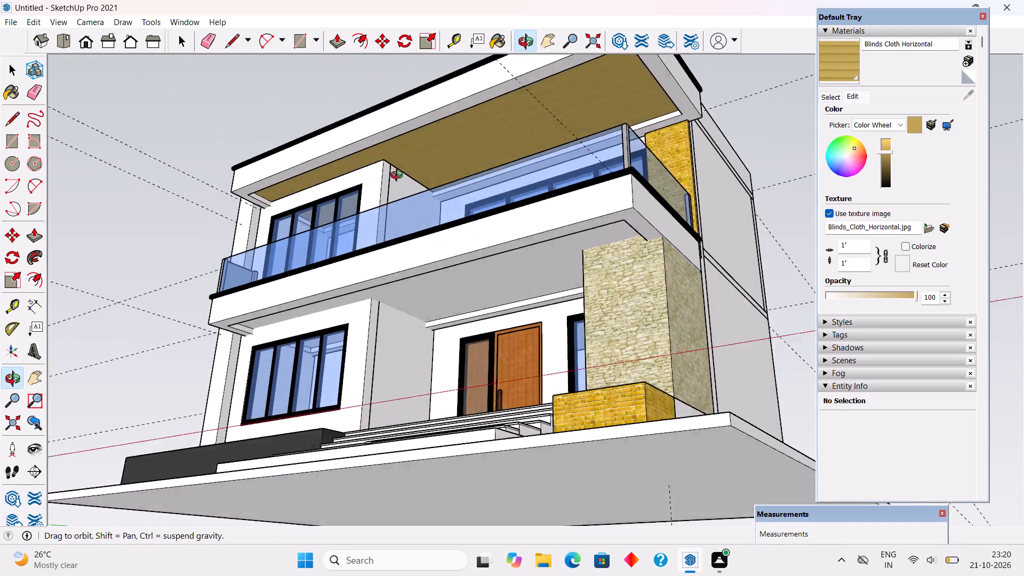
middle_click_drag(399, 177, 590, 159)
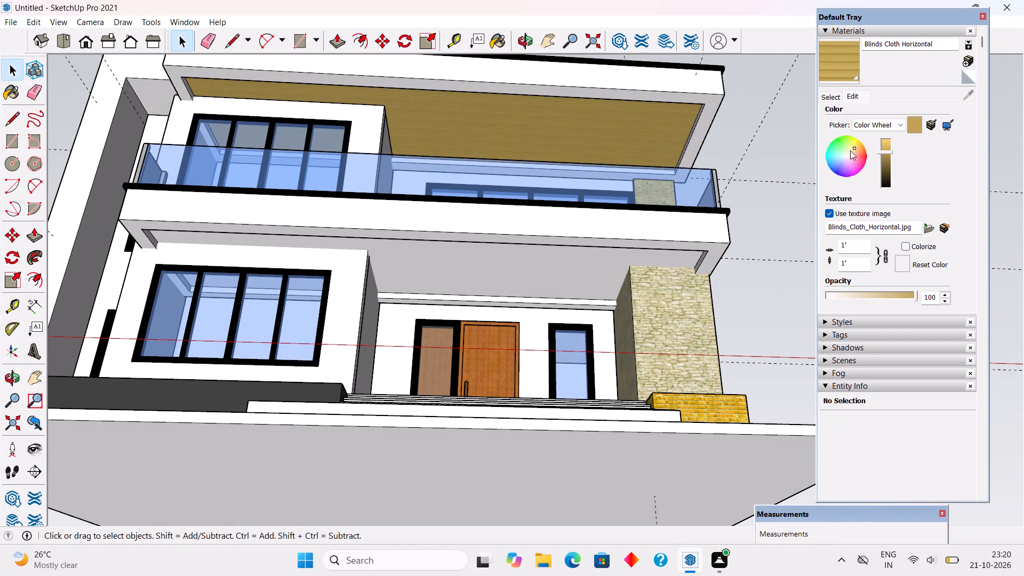
left_click_drag(888, 148, 892, 166)
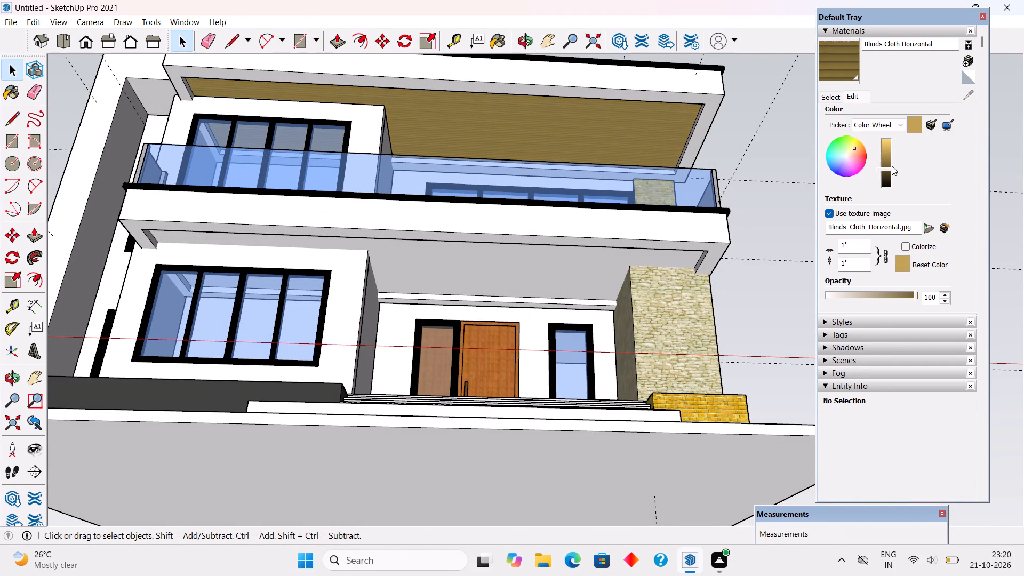
left_click_drag(892, 166, 892, 161)
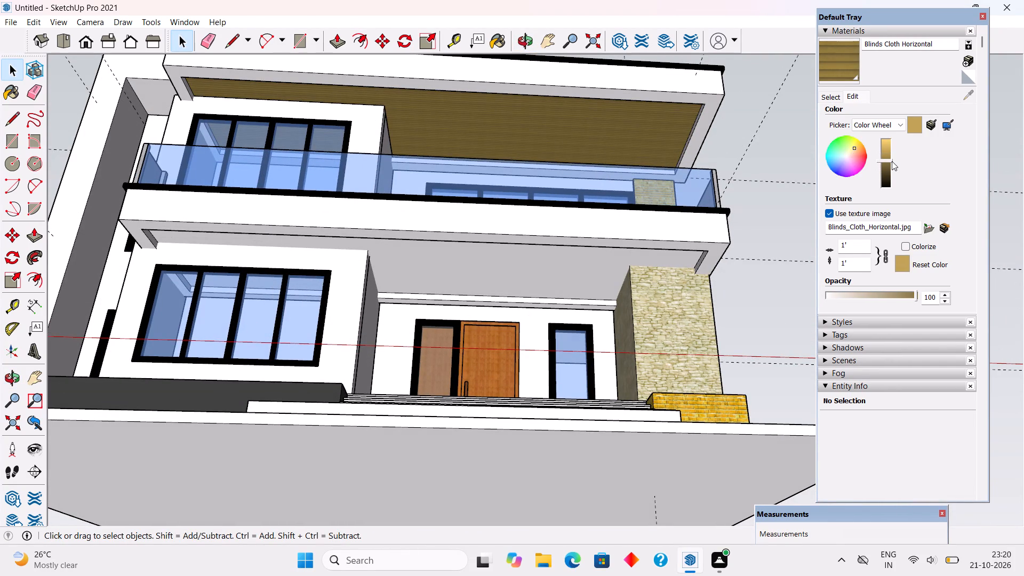
left_click_drag(892, 161, 893, 159)
left_click(860, 150)
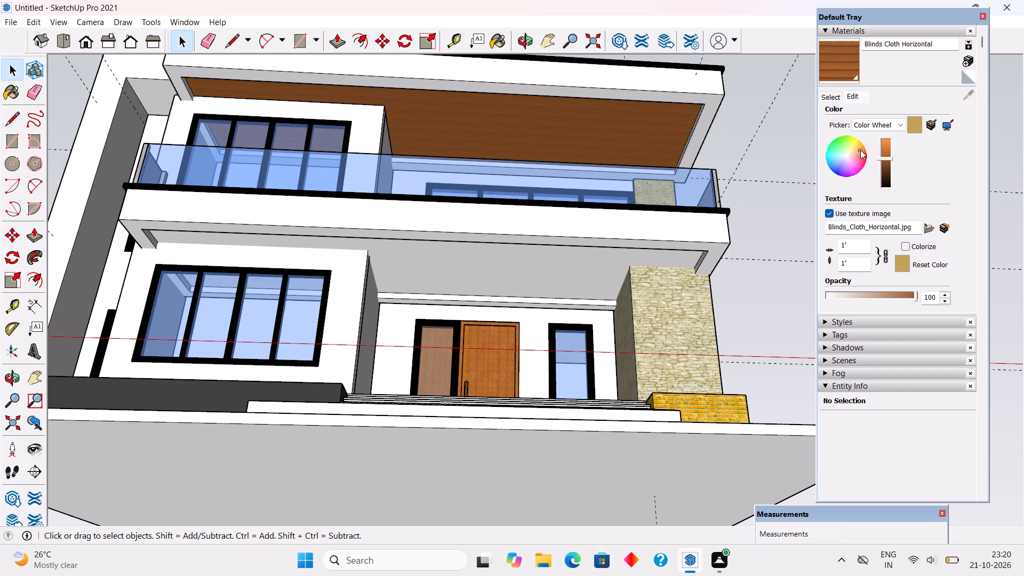
left_click(889, 162)
Paint the recessed underside of the balcony slab above the entrance with the recoloured Blinds Cloth Horizontal.
scroll(632, 196, "down", 5)
scroll(577, 116, "up", 5)
scroll(670, 219, "up", 1)
middle_click_drag(668, 205, 622, 108)
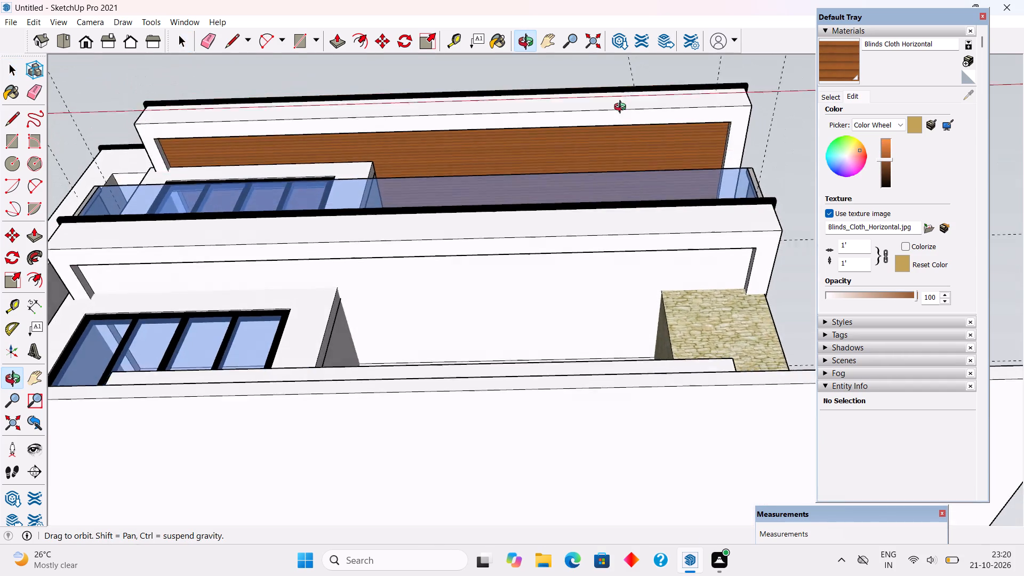
middle_click_drag(622, 108, 633, 185)
triple_click(613, 324)
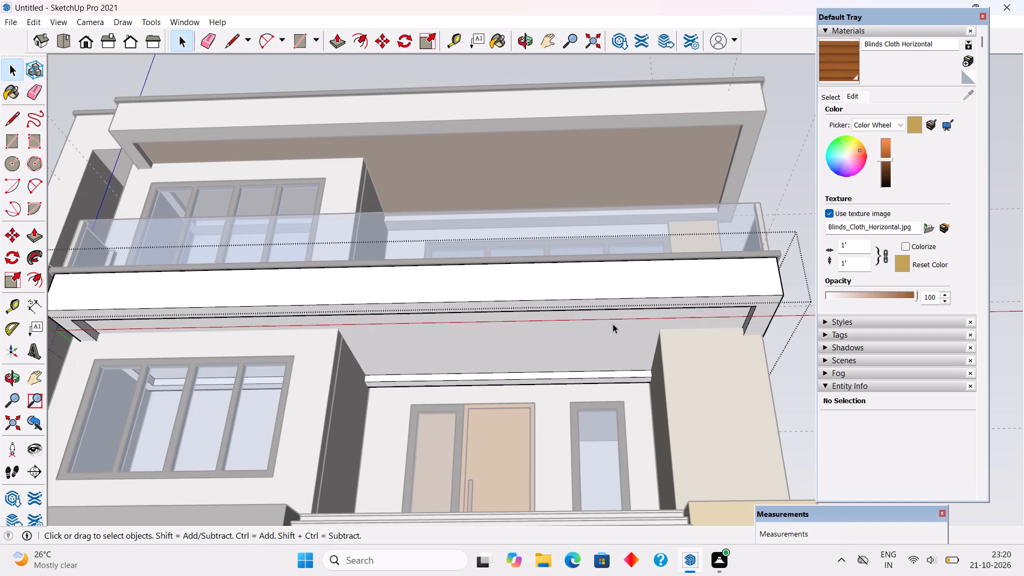
left_click(613, 324)
left_click(617, 335)
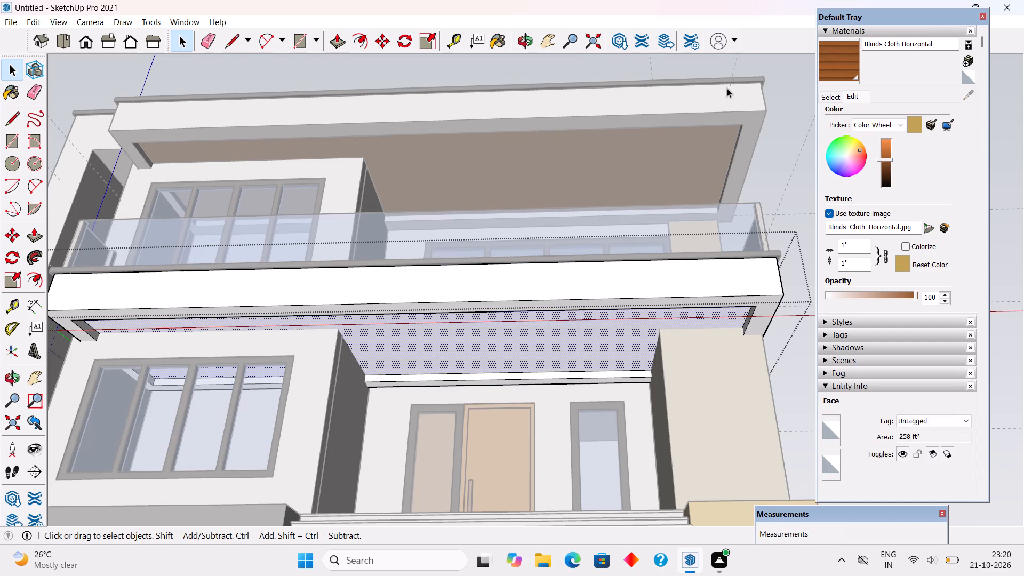
left_click(829, 62)
left_click(594, 354)
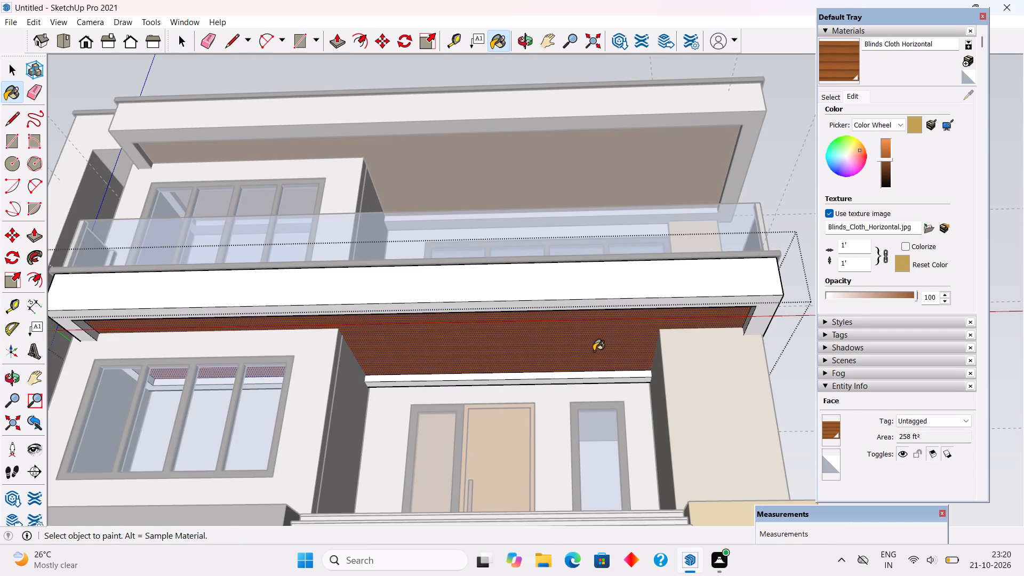
key("space")
scroll(594, 350, "down", 6)
left_click(716, 233)
Repaint the golden brick wall panel beside the upper balcony window with Window Covering 02.
middle_click_drag(574, 211, 569, 263)
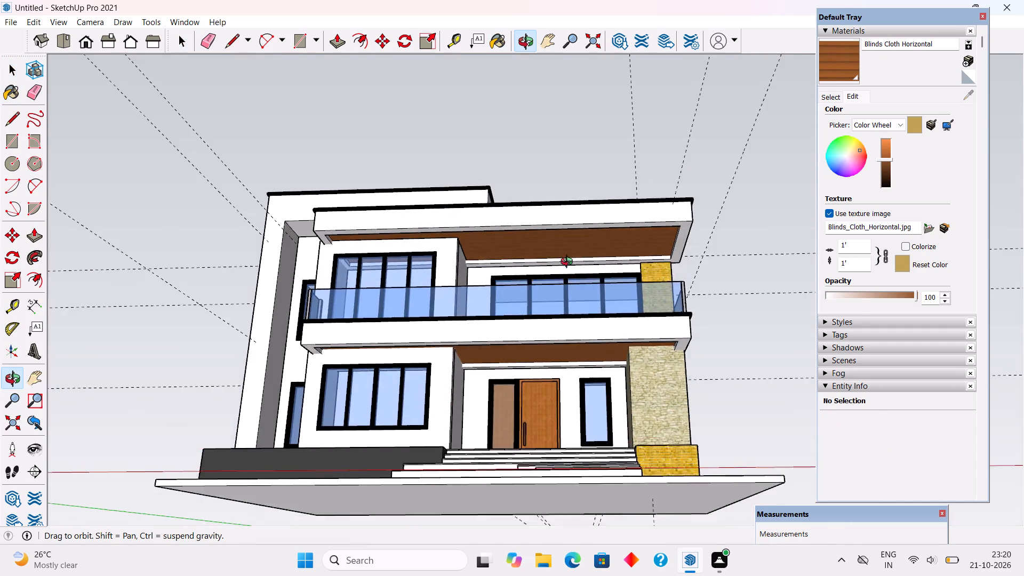
middle_click_drag(569, 263, 634, 299)
scroll(634, 299, "up", 6)
scroll(684, 262, "up", 4)
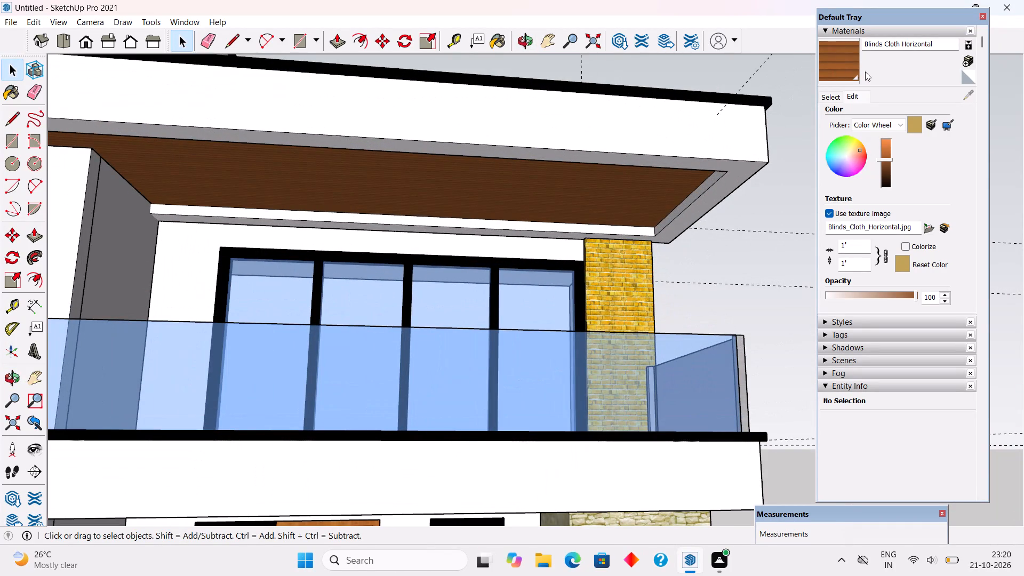
left_click(837, 99)
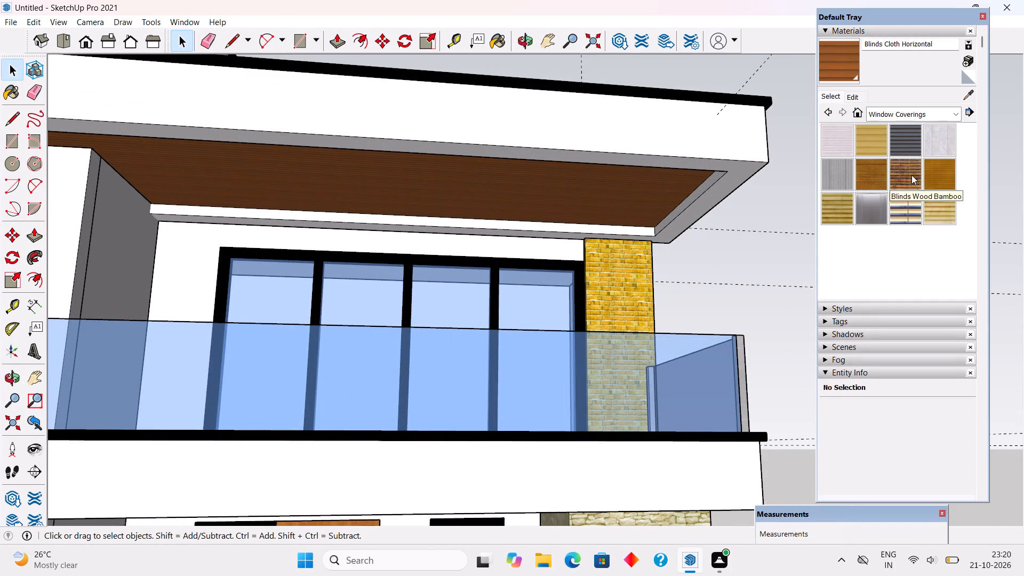
left_click(932, 202)
left_click(646, 257)
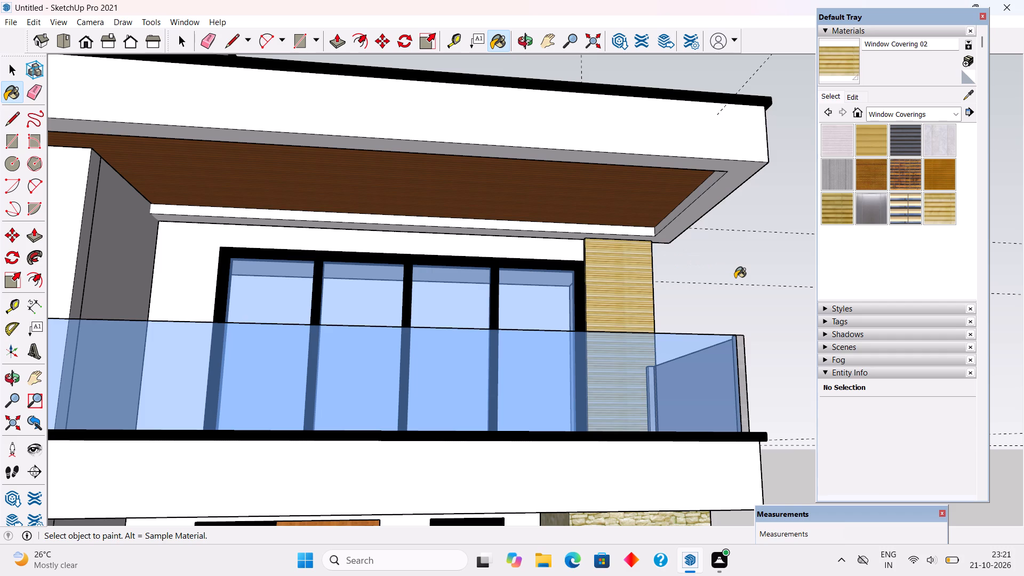
Adjust the brightness of Window Covering 02 and shift its hue to a warmer golden tan.
left_click(832, 95)
left_click(857, 96)
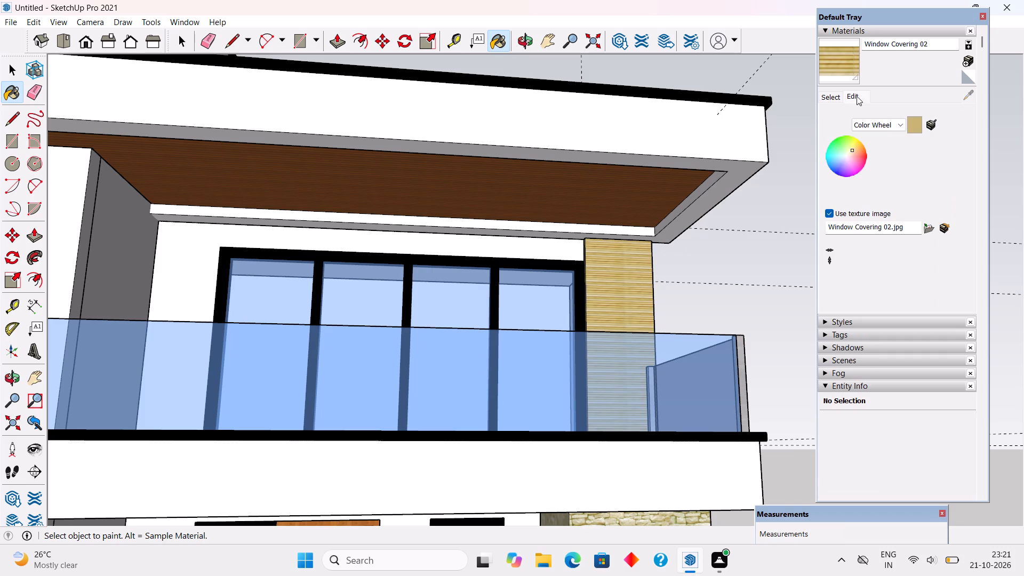
left_click_drag(893, 147, 893, 163)
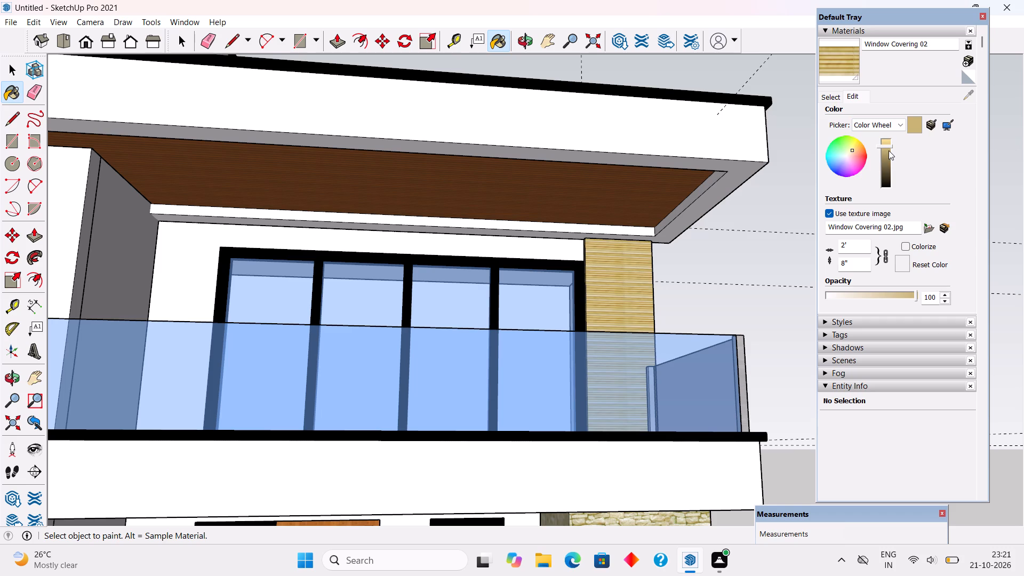
left_click_drag(889, 150, 889, 142)
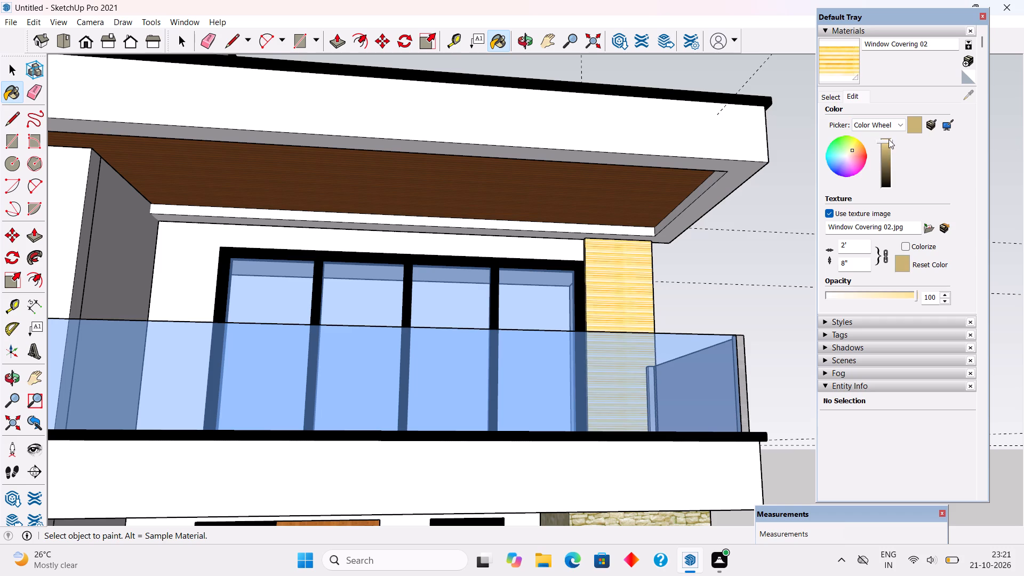
left_click_drag(889, 139, 888, 151)
left_click_drag(887, 139, 887, 147)
left_click_drag(890, 141, 891, 155)
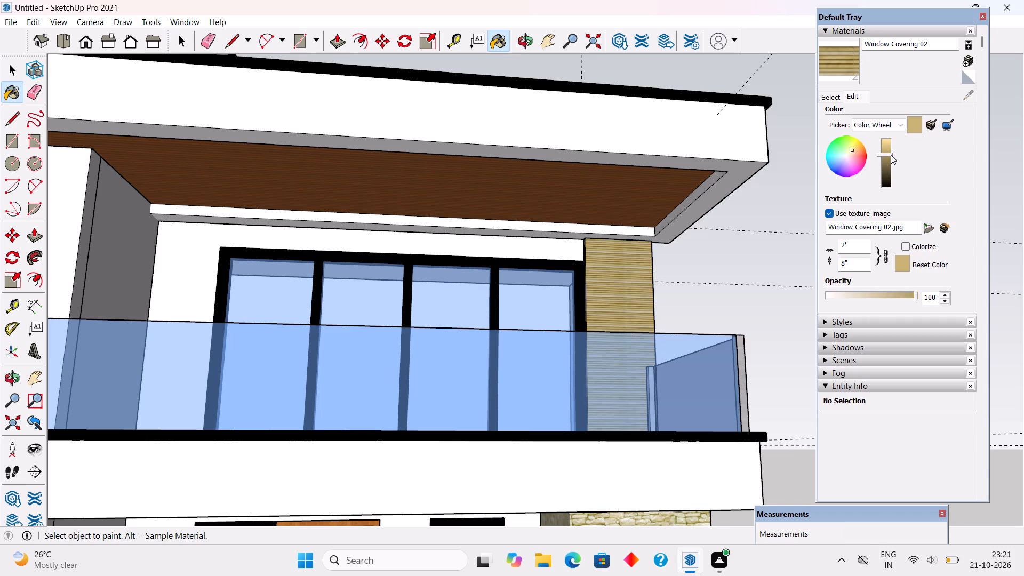
left_click_drag(891, 155, 891, 150)
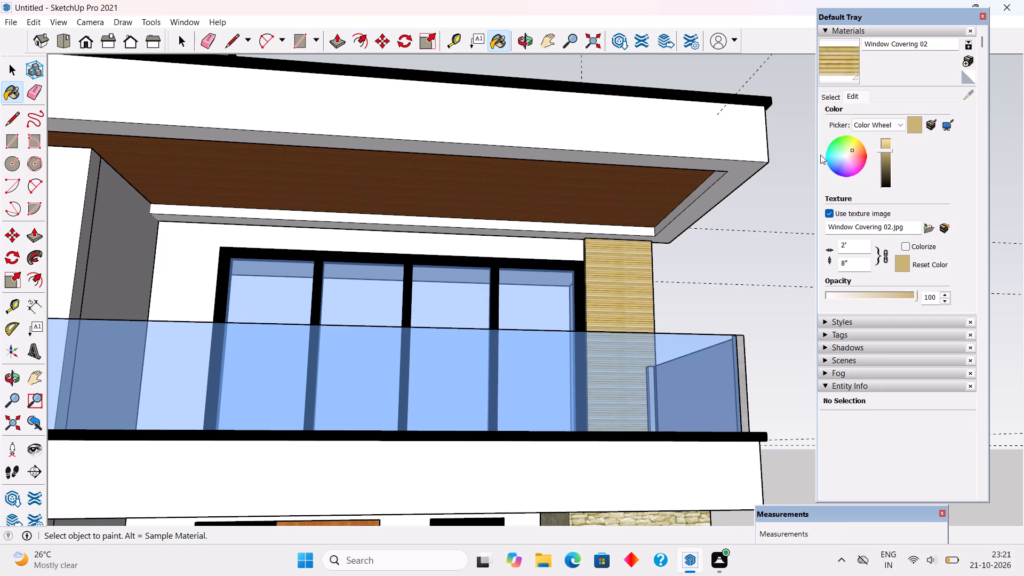
scroll(820, 151, "up", 3)
left_click(855, 148)
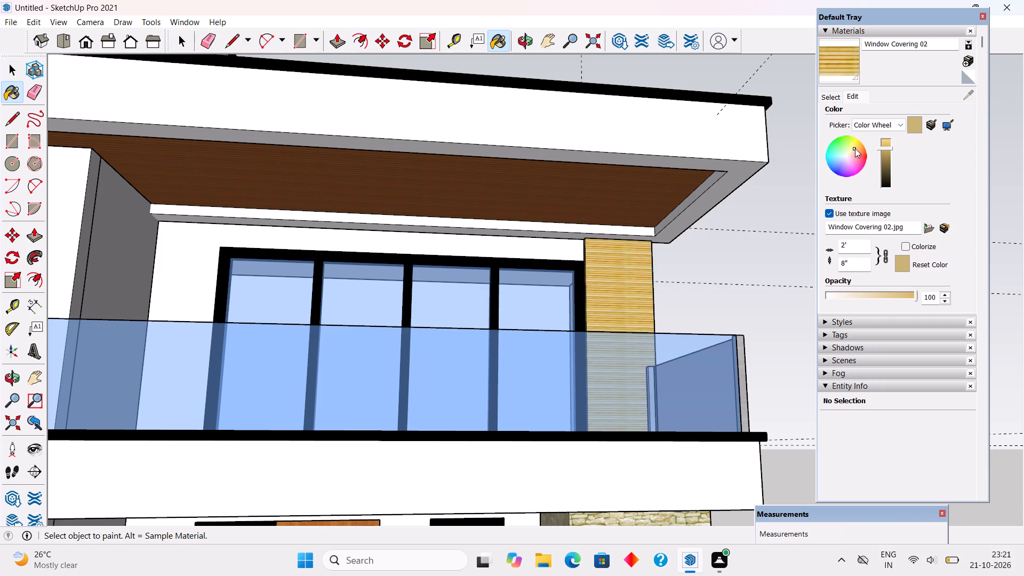
Fine-tune the brightness of Window Covering 02.
left_click(892, 148)
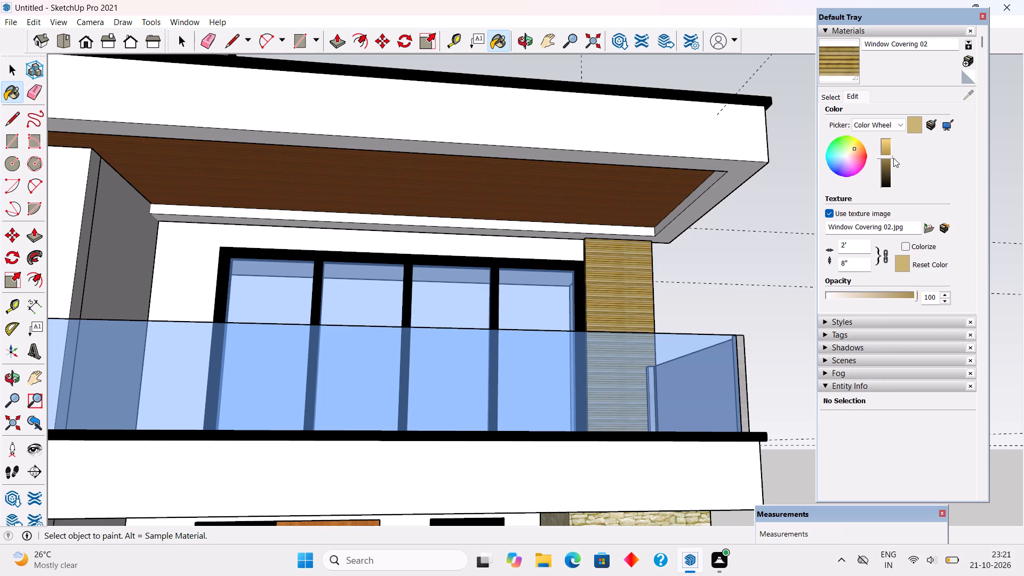
Examine the whole front facade with the recoloured accent panel beside the upper balcony window.
scroll(426, 200, "down", 9)
middle_click_drag(328, 204, 362, 255)
scroll(362, 255, "down", 5)
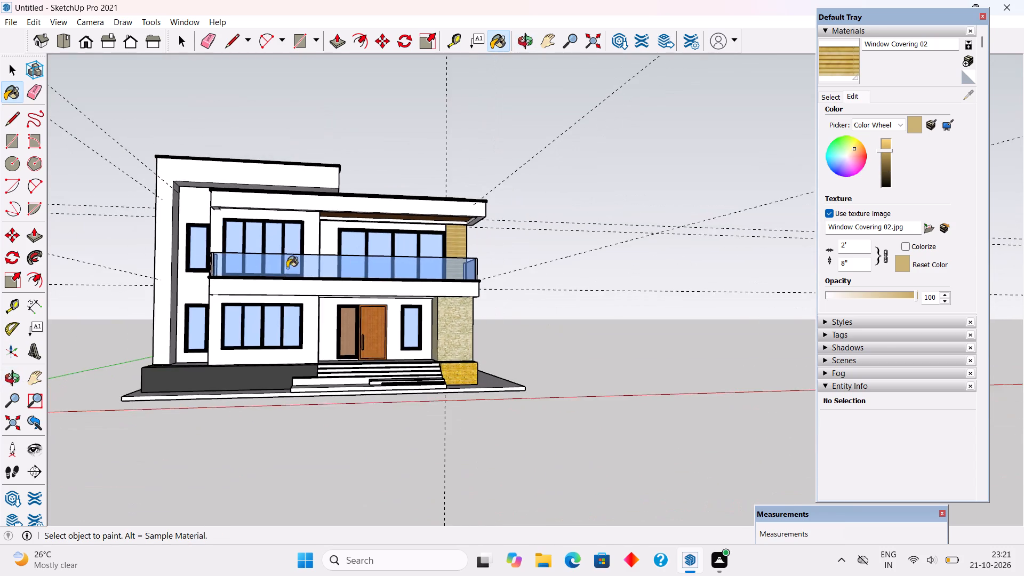
scroll(175, 229, "up", 8)
middle_click_drag(348, 259, 291, 254)
scroll(210, 198, "up", 2)
scroll(210, 198, "down", 3)
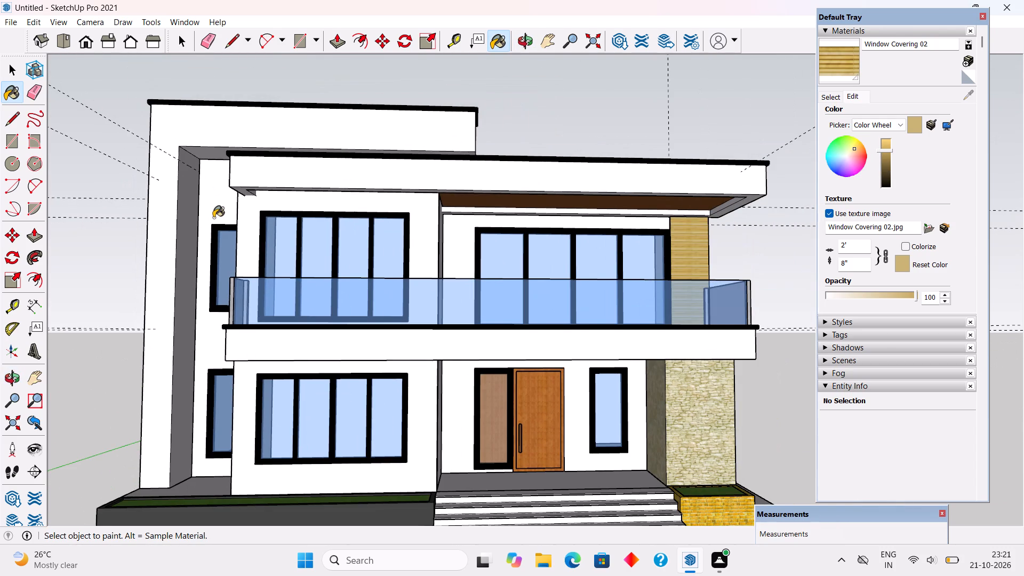
scroll(213, 218, "down", 1)
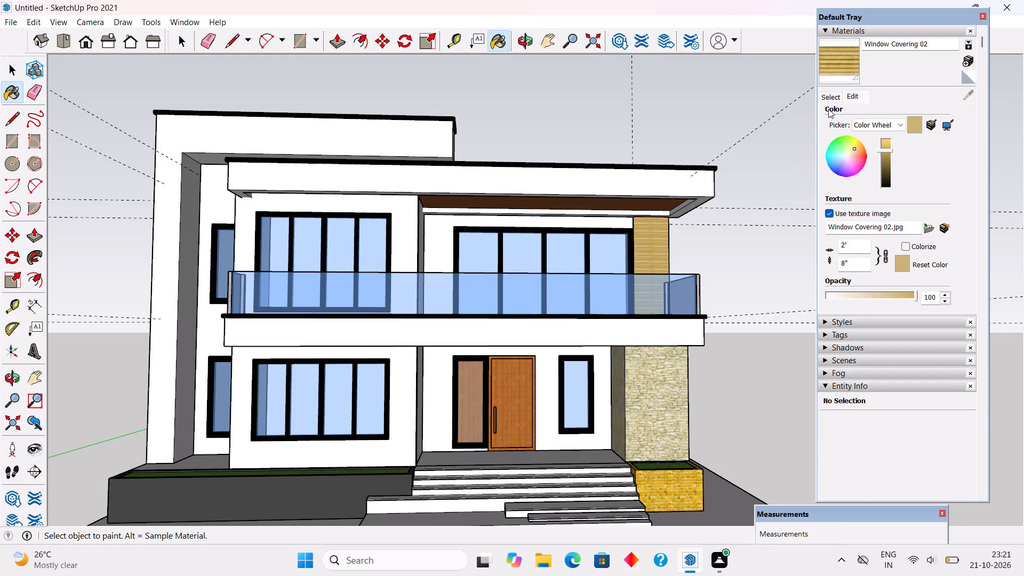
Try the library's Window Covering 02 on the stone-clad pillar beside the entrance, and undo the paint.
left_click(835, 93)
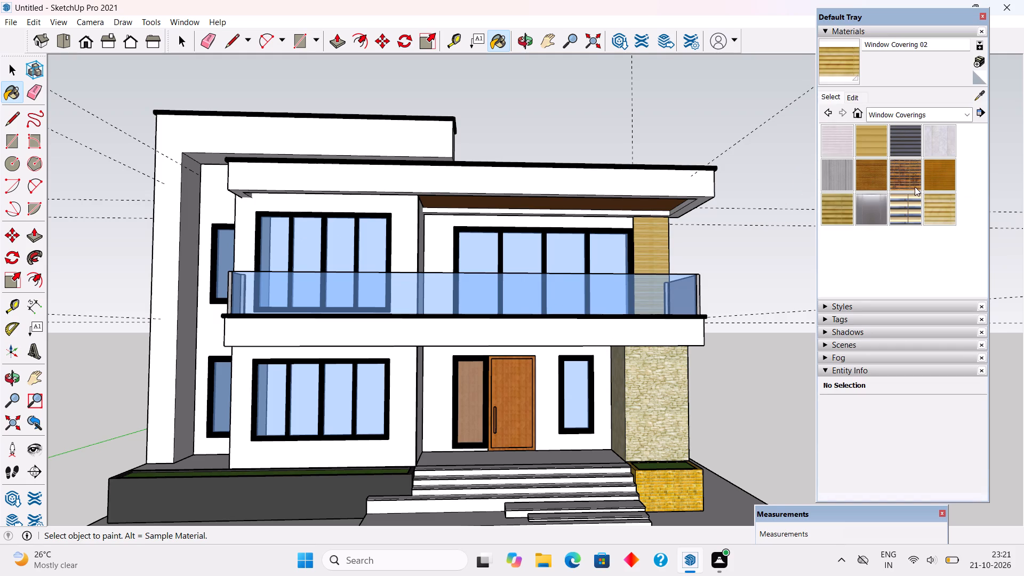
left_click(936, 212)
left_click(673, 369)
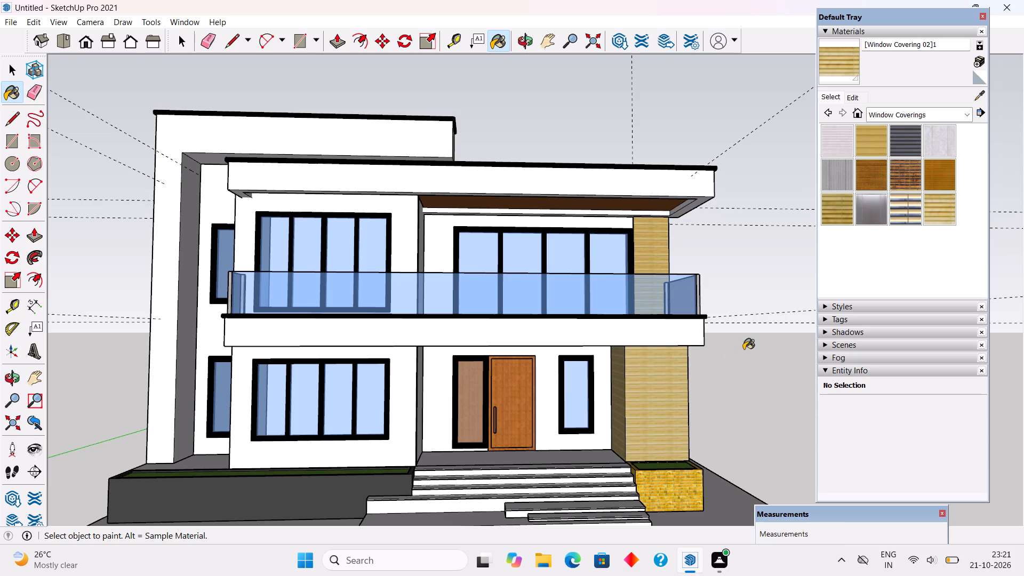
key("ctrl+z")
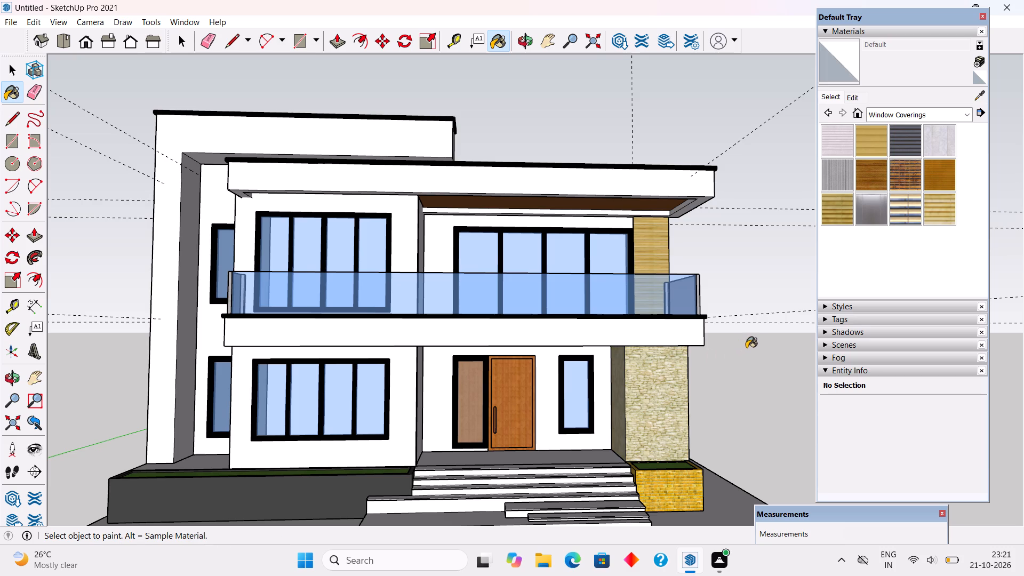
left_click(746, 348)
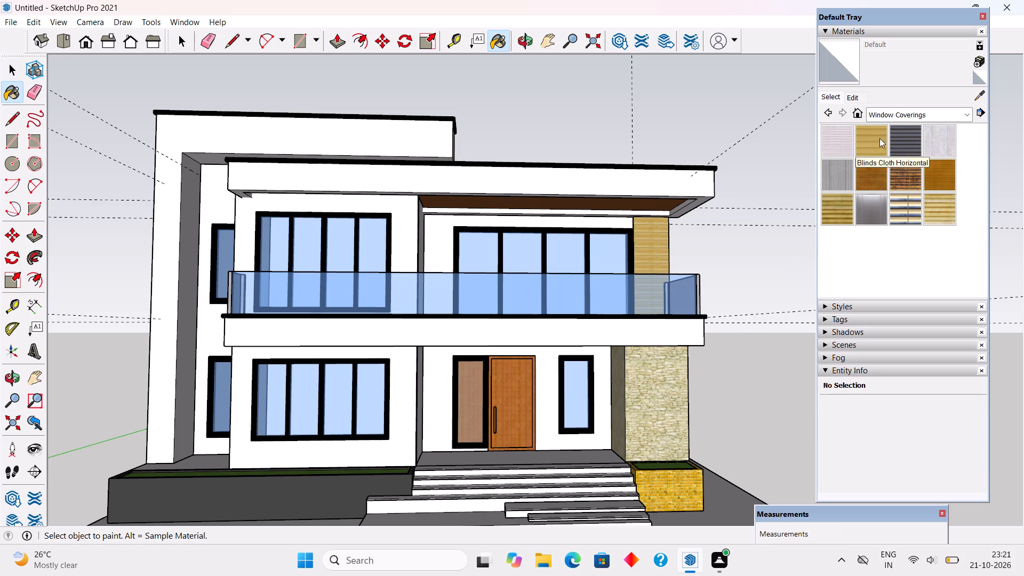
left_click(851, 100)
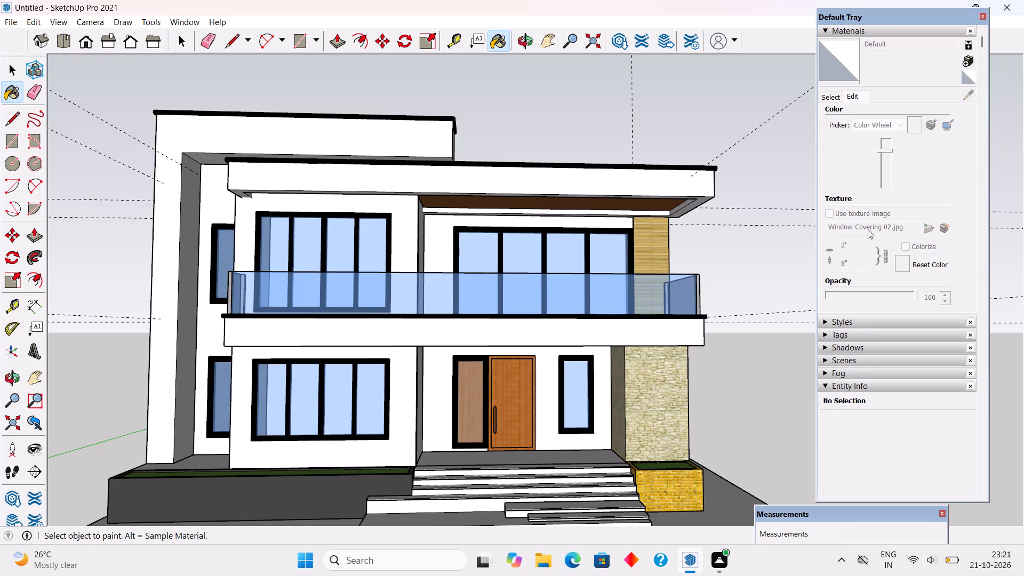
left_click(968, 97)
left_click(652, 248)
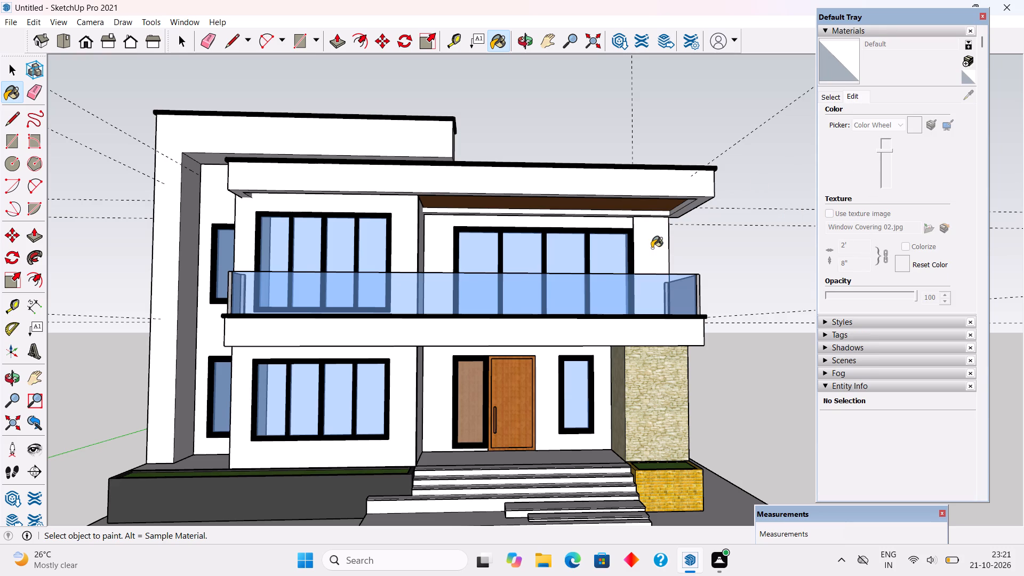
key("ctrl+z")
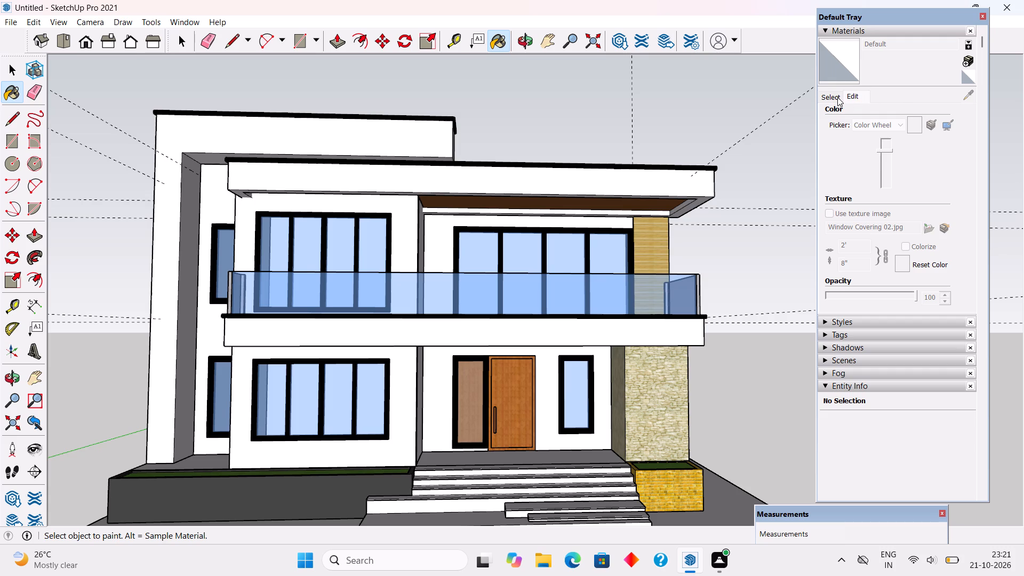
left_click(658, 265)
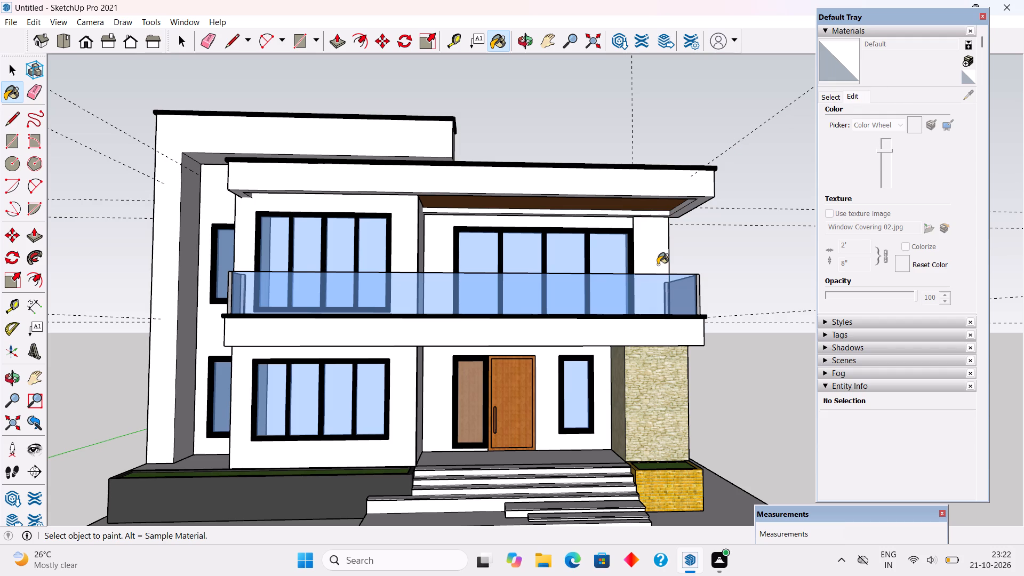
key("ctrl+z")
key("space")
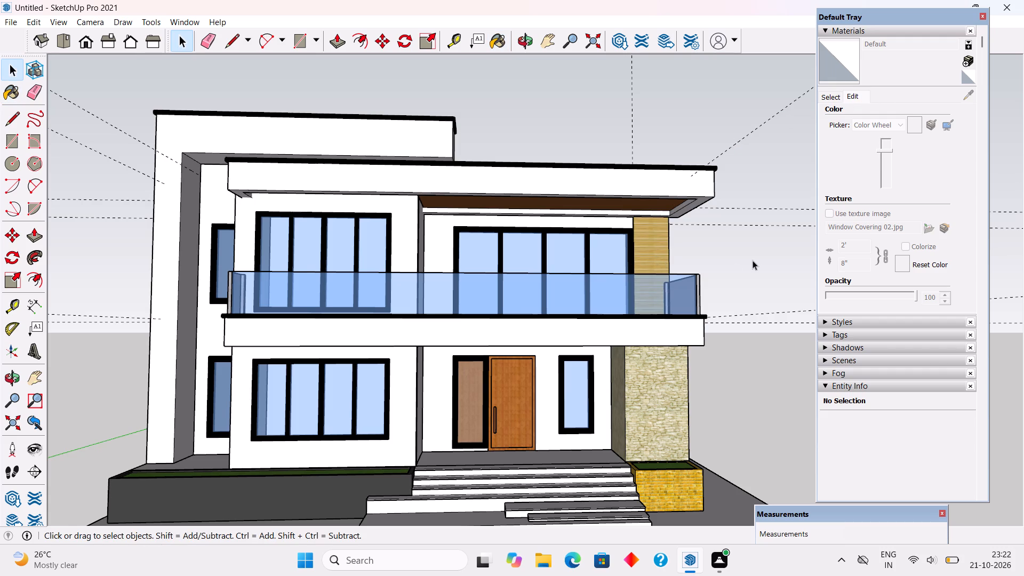
Sample Window Covering 02 from the accent panel beside the upper balcony window and set its texture height to 2'.
scroll(864, 208, "up", 3)
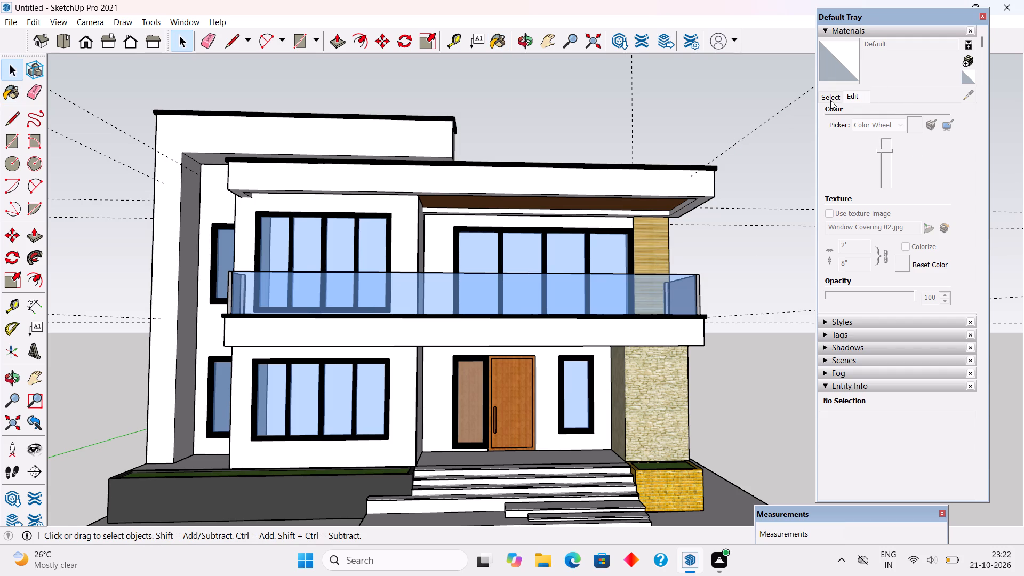
left_click(831, 100)
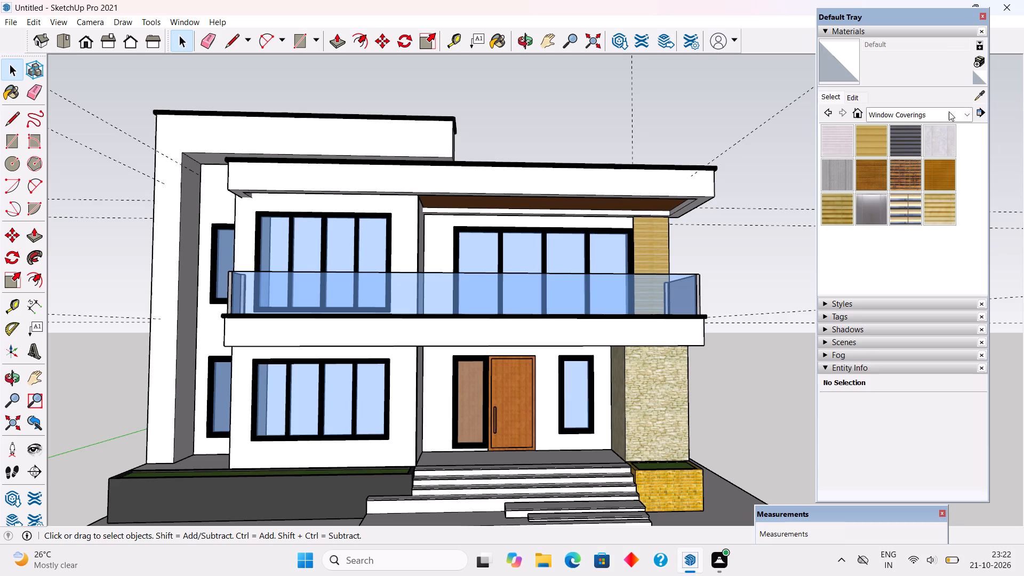
left_click(980, 94)
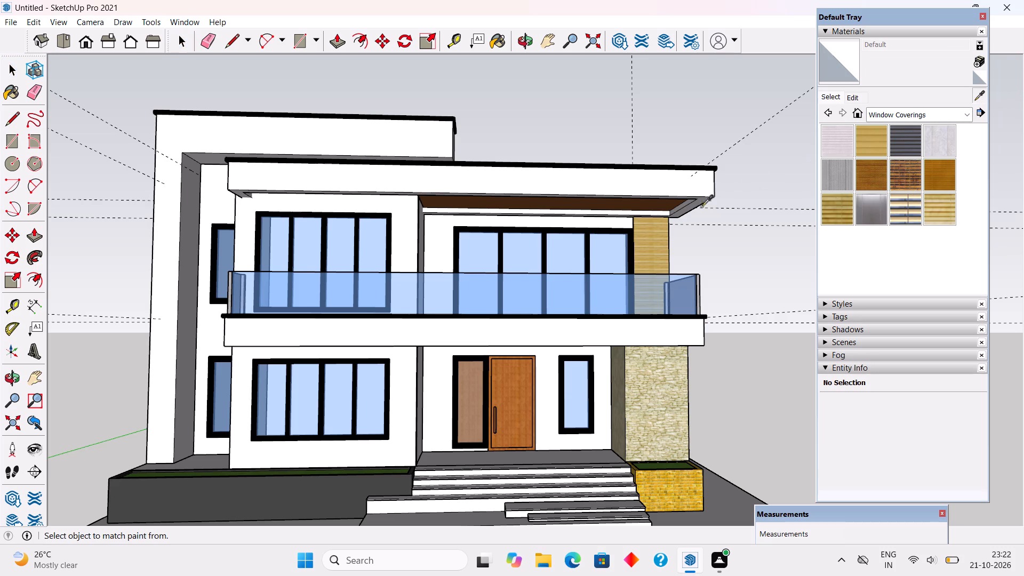
left_click(642, 251)
key("space")
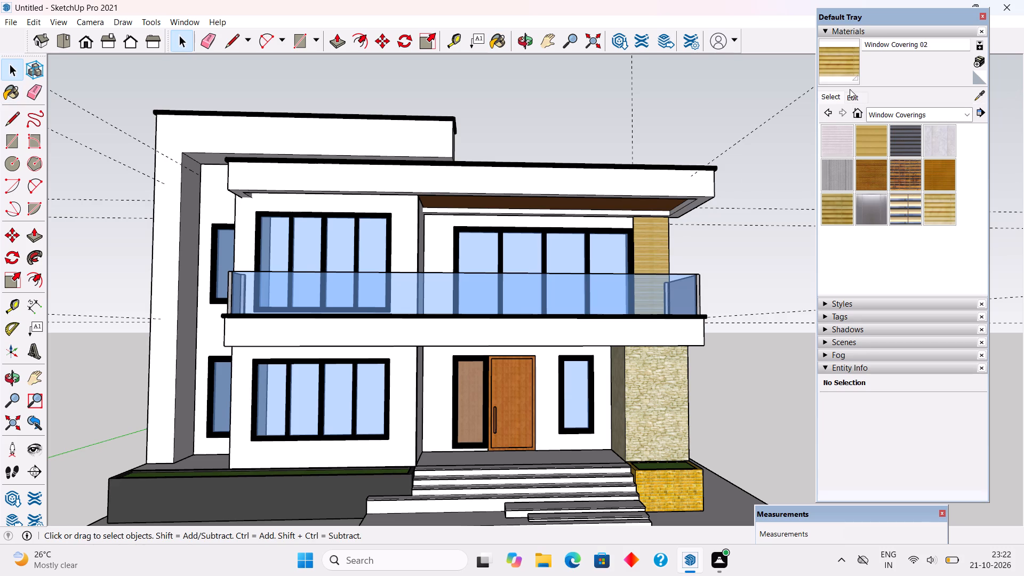
left_click(851, 94)
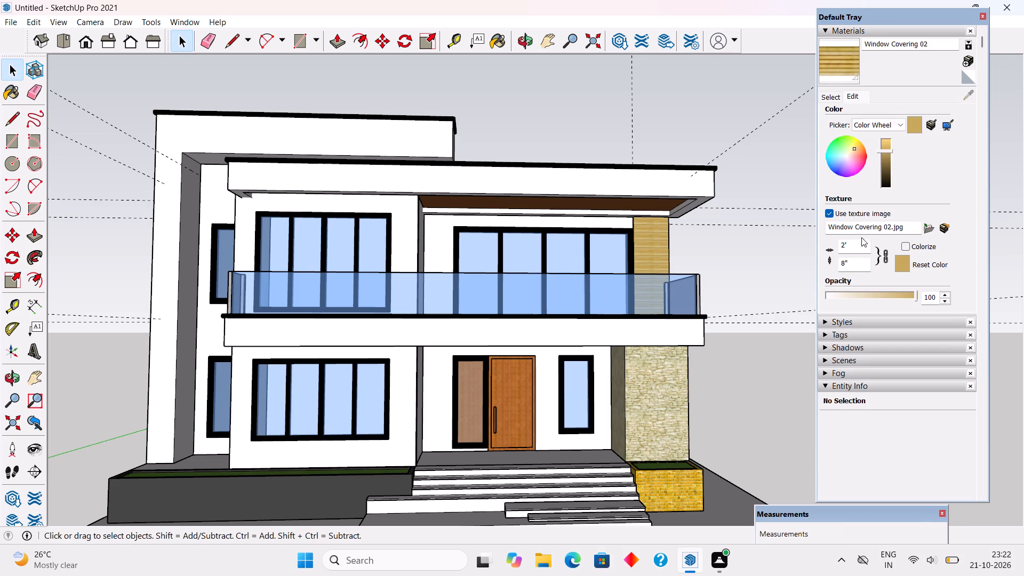
left_click(851, 266)
key("BackSpace")
key("BackSpace")
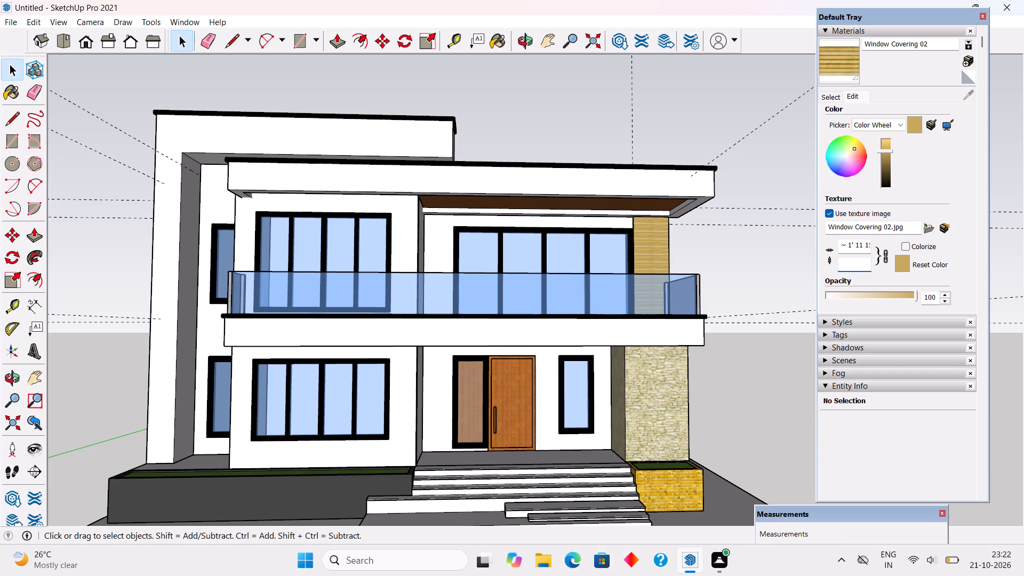
type("2'")
key("Return")
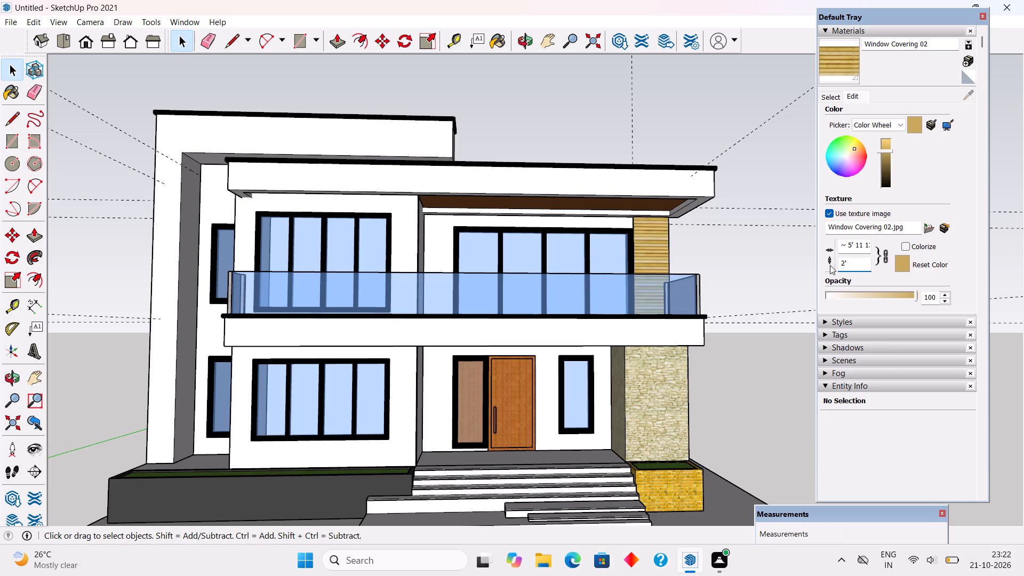
key("space")
scroll(659, 261, "up", 4)
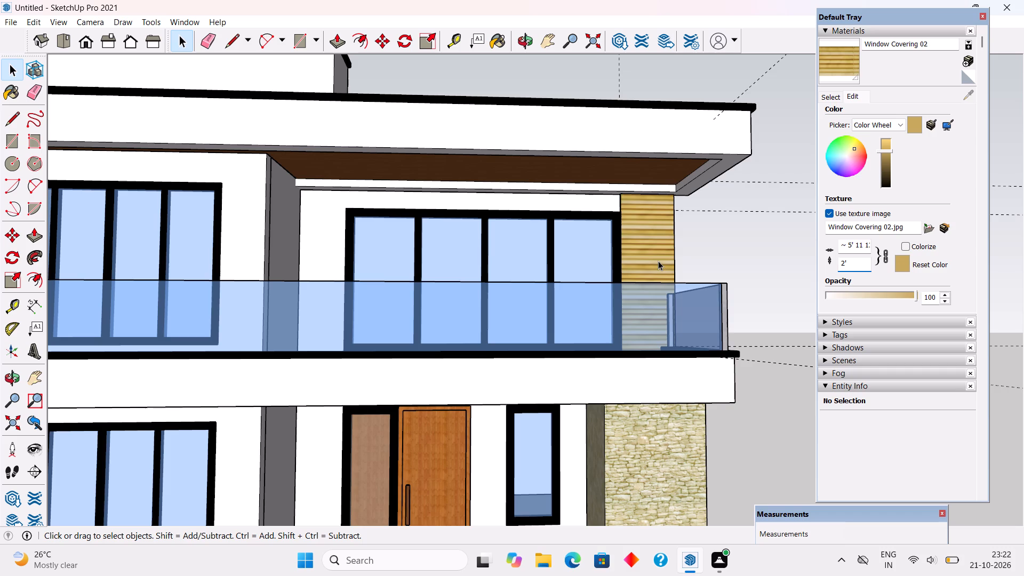
scroll(665, 210, "down", 4)
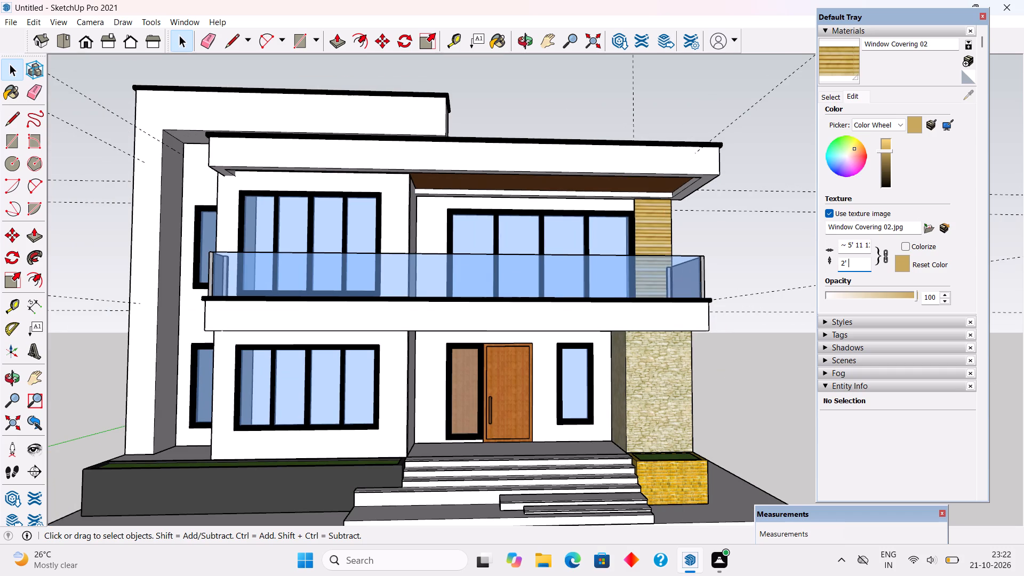
Set the texture height of Window Covering 02 to 1.5'.
key("BackSpace")
key("BackSpace")
key("BackSpace")
type("1.")
type("5'")
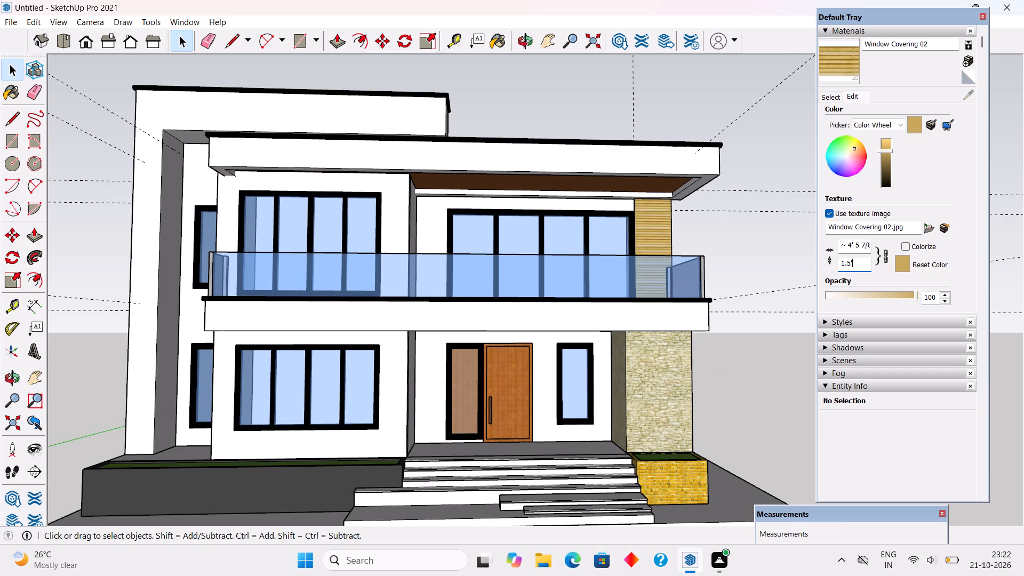
key("Return")
key("space")
Sample the upper accent panel's Window Covering 02 and paint the golden brick planter below the stone pillar with it.
left_click(838, 100)
left_click(980, 99)
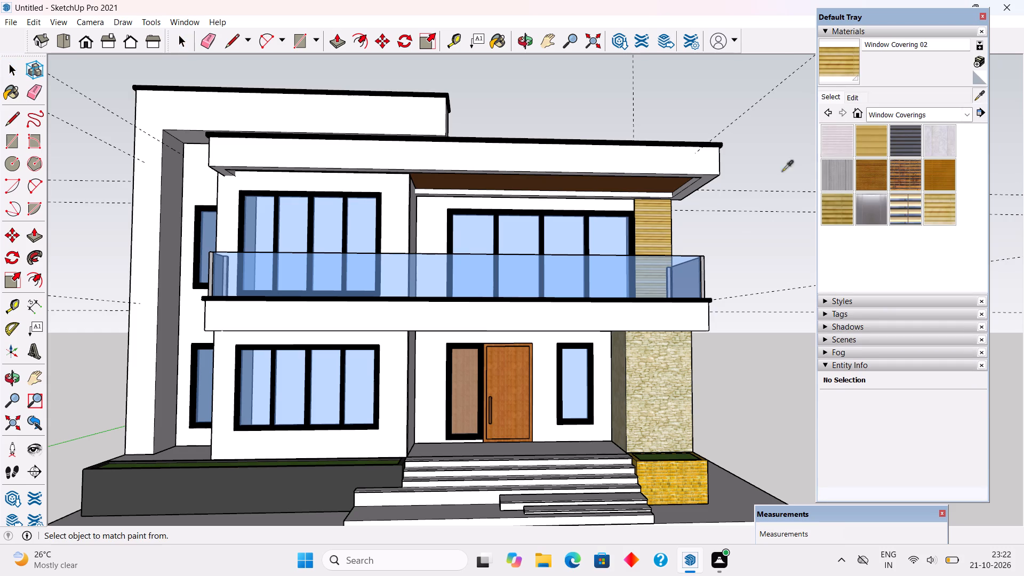
left_click(666, 242)
left_click(681, 469)
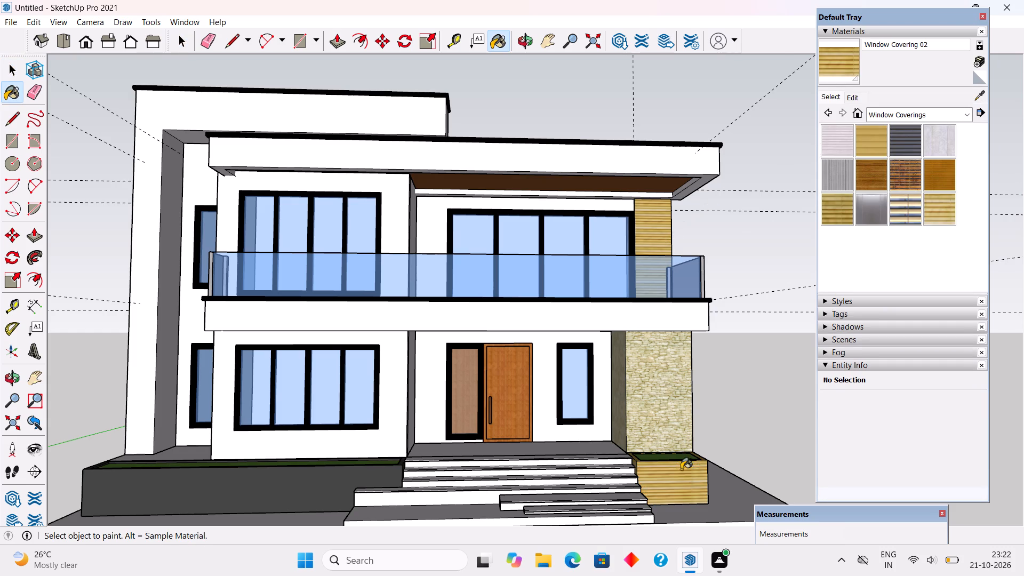
key("space")
left_click(761, 350)
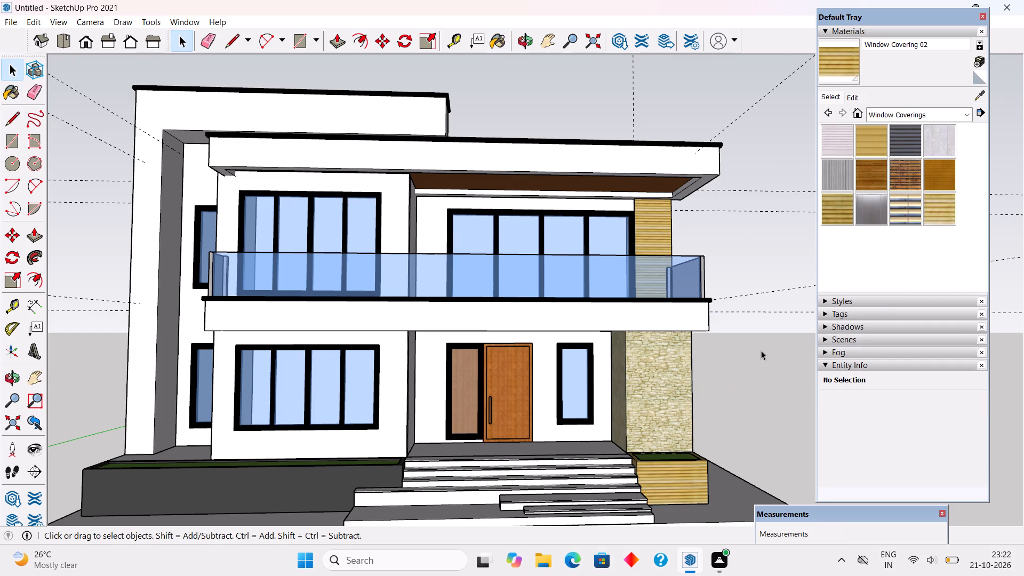
Delete all construction guides from the model.
scroll(761, 350, "down", 5)
middle_click_drag(604, 260, 583, 363)
scroll(583, 363, "up", 3)
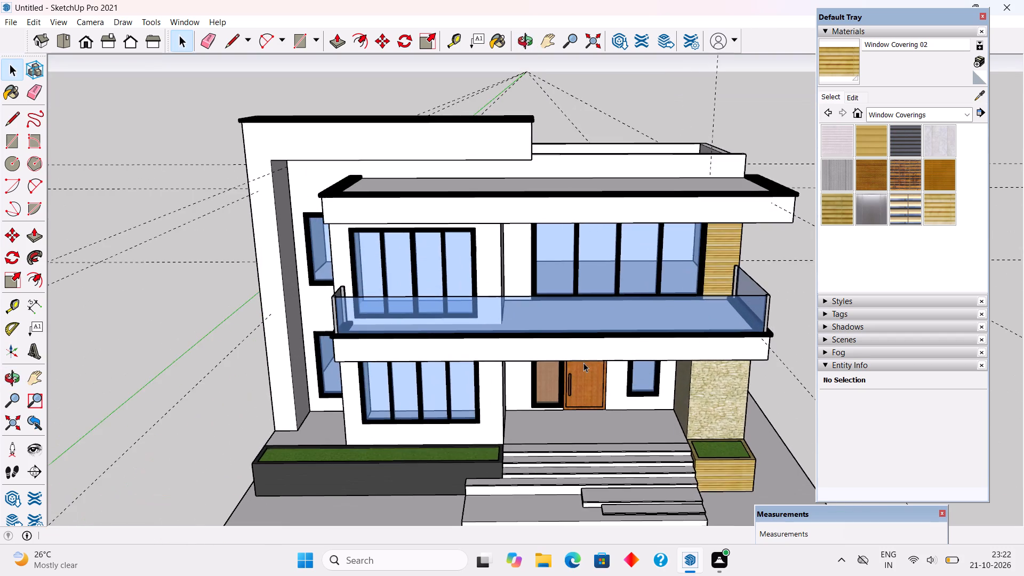
middle_click_drag(587, 352, 628, 253)
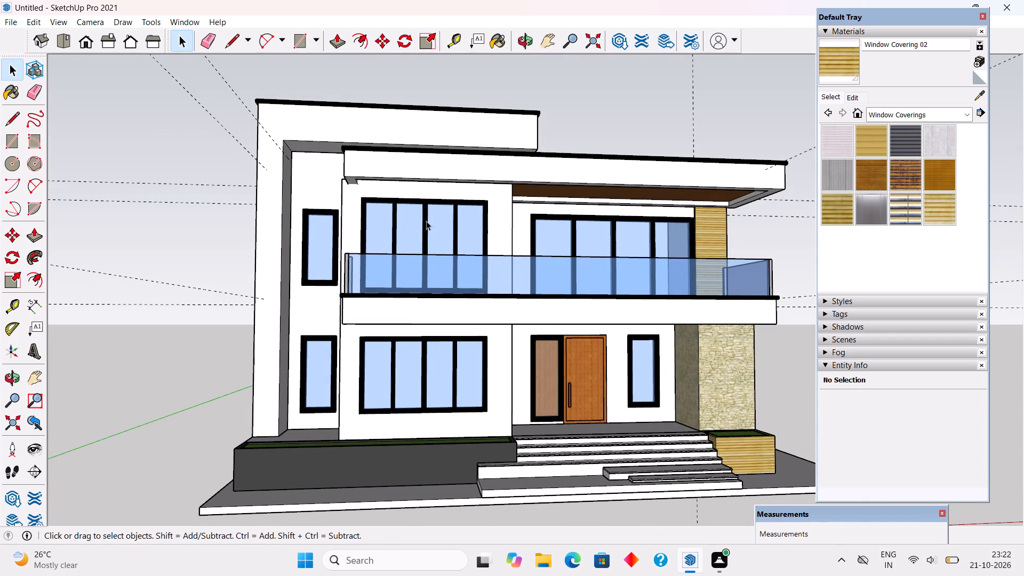
left_click(27, 17)
left_click(117, 137)
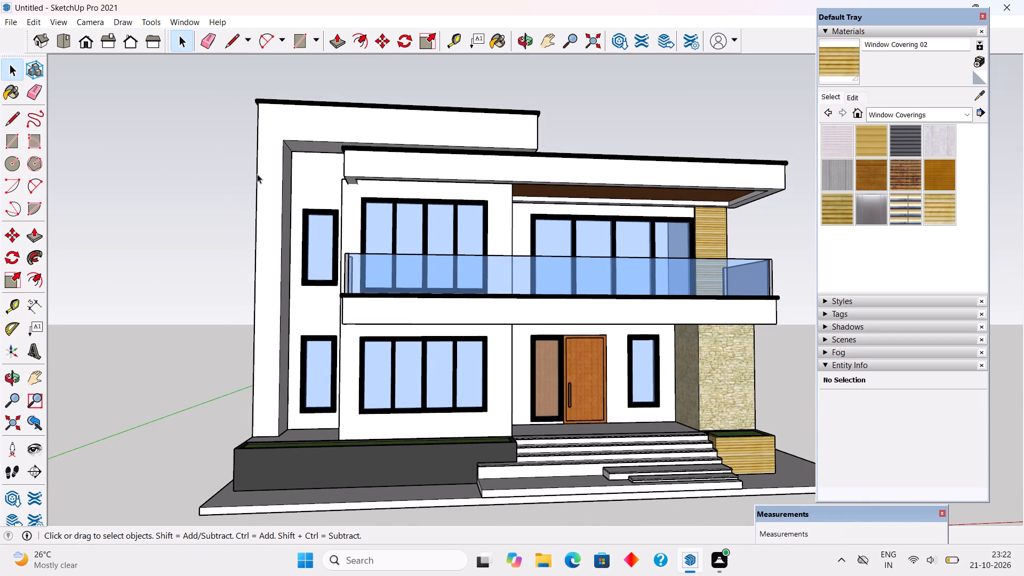
Examine the house front and the entrance door with its wood-tinted side window.
middle_click_drag(265, 145, 269, 112)
scroll(269, 112, "down", 4)
middle_click_drag(269, 112, 267, 162)
scroll(267, 162, "up", 2)
scroll(469, 234, "up", 2)
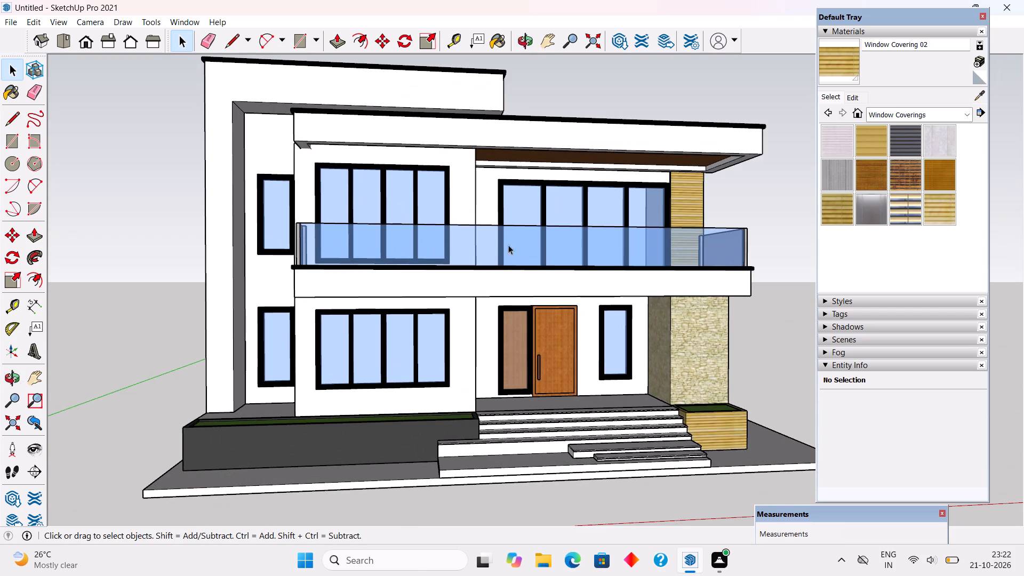
middle_click_drag(535, 248, 490, 226)
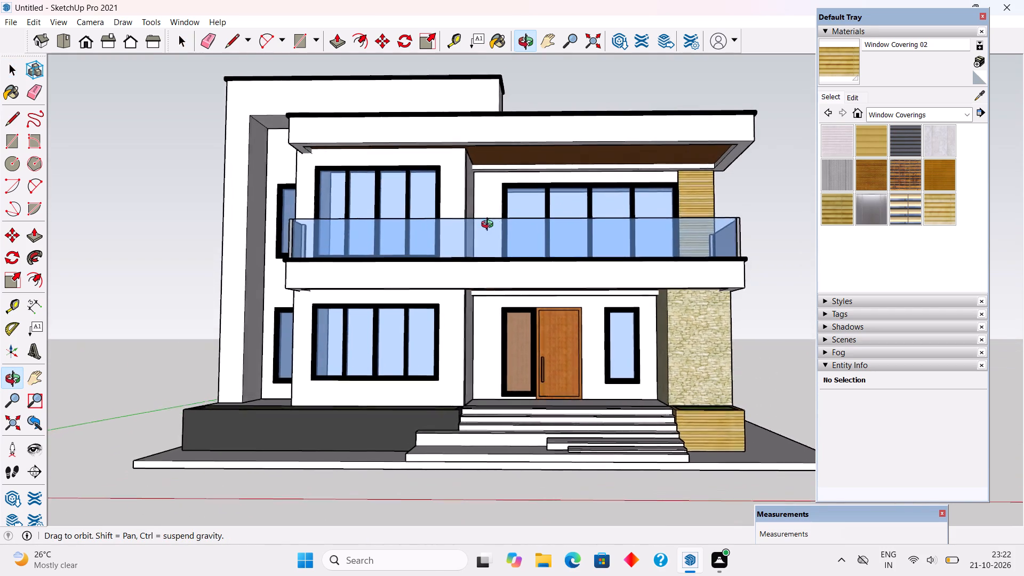
middle_click_drag(490, 226, 513, 243)
scroll(525, 315, "up", 9)
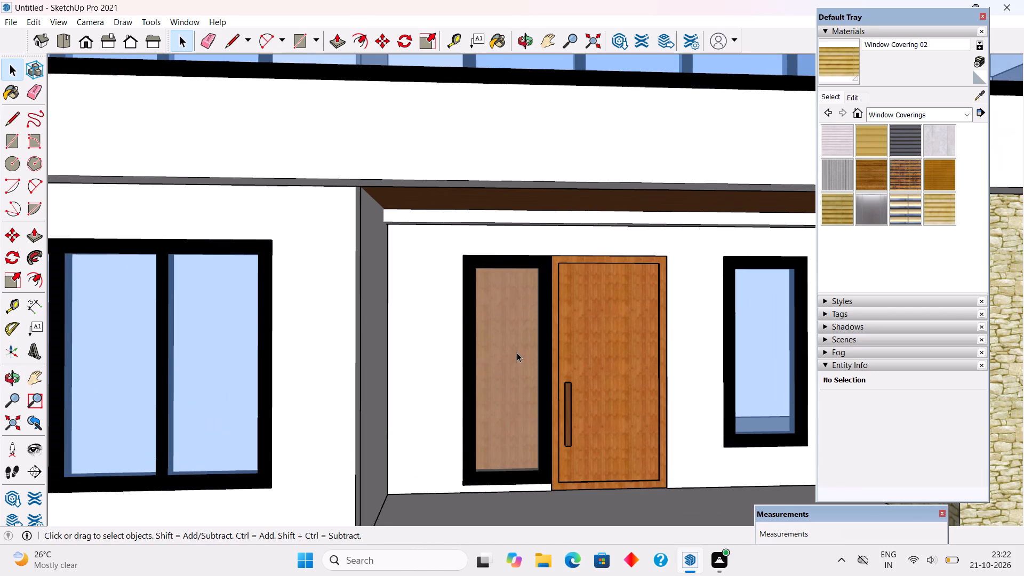
middle_click_drag(518, 349, 535, 378)
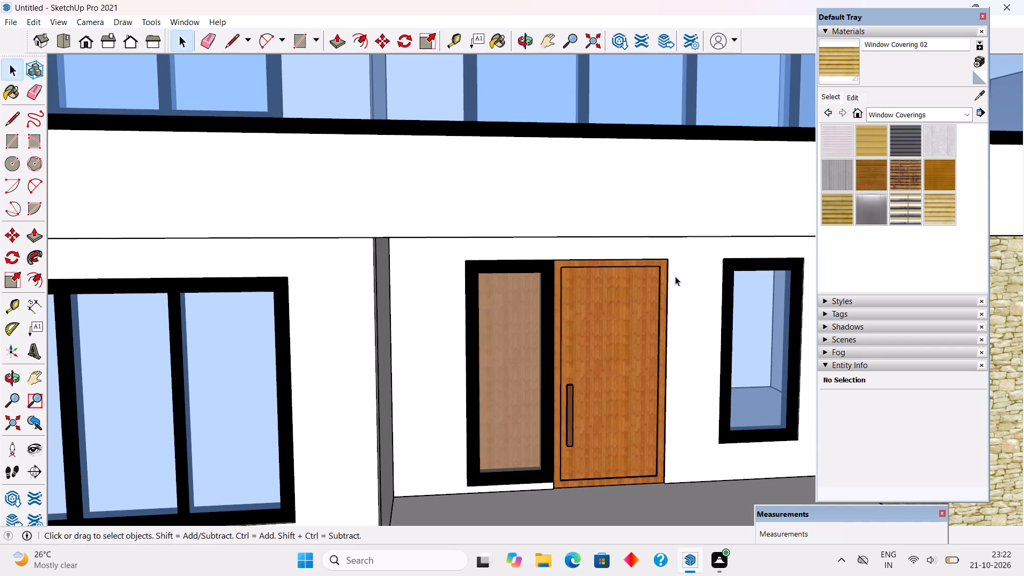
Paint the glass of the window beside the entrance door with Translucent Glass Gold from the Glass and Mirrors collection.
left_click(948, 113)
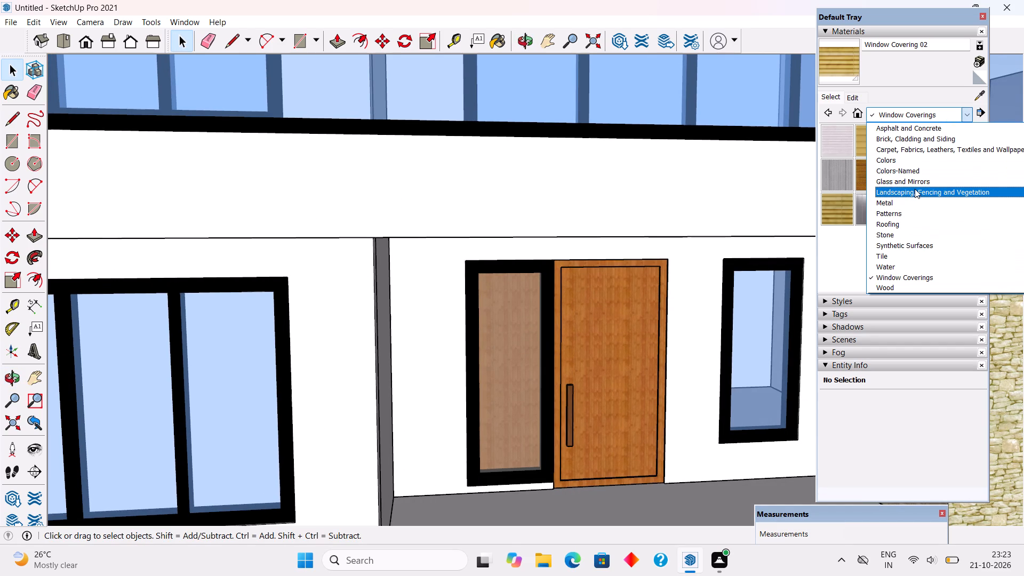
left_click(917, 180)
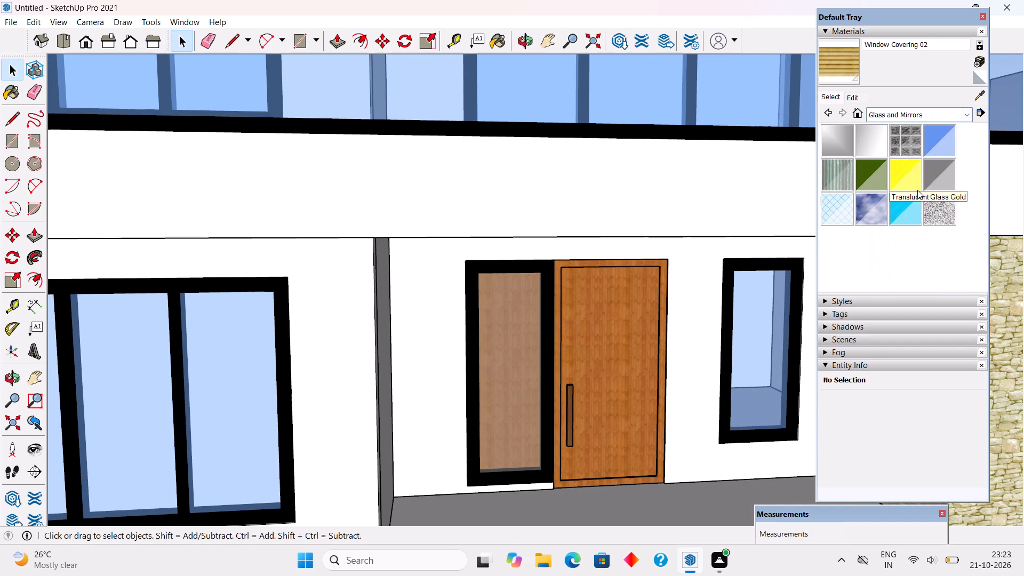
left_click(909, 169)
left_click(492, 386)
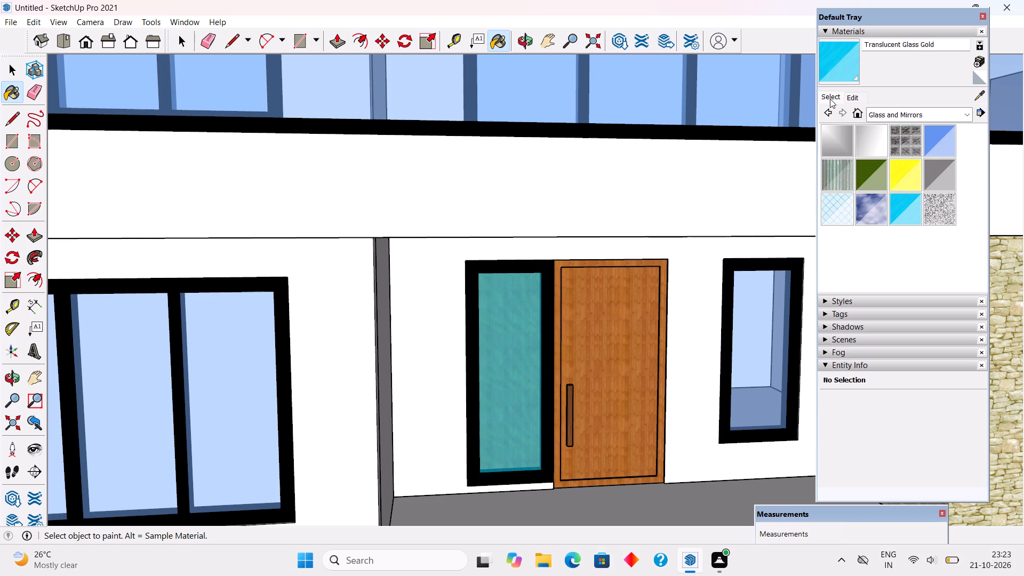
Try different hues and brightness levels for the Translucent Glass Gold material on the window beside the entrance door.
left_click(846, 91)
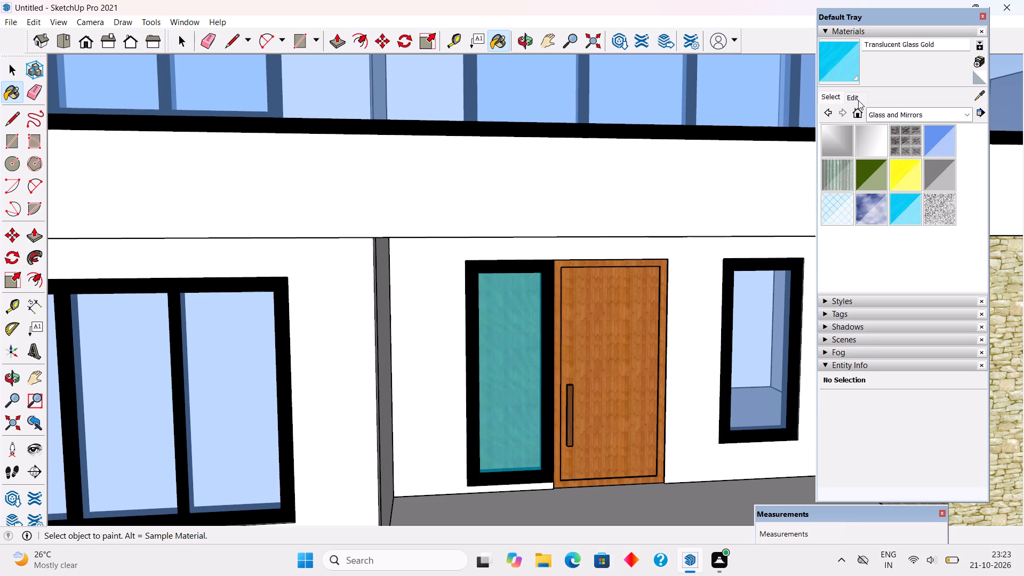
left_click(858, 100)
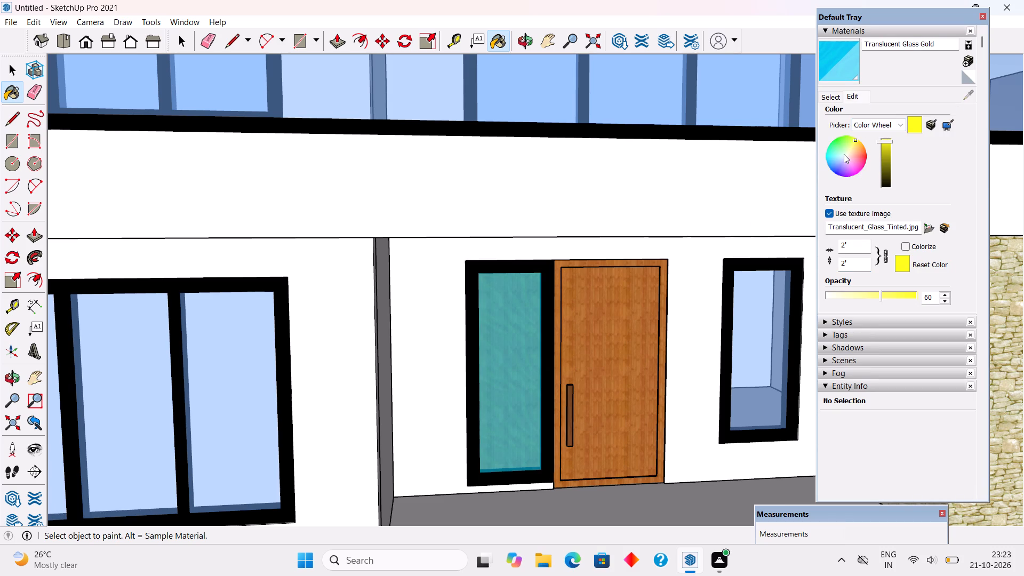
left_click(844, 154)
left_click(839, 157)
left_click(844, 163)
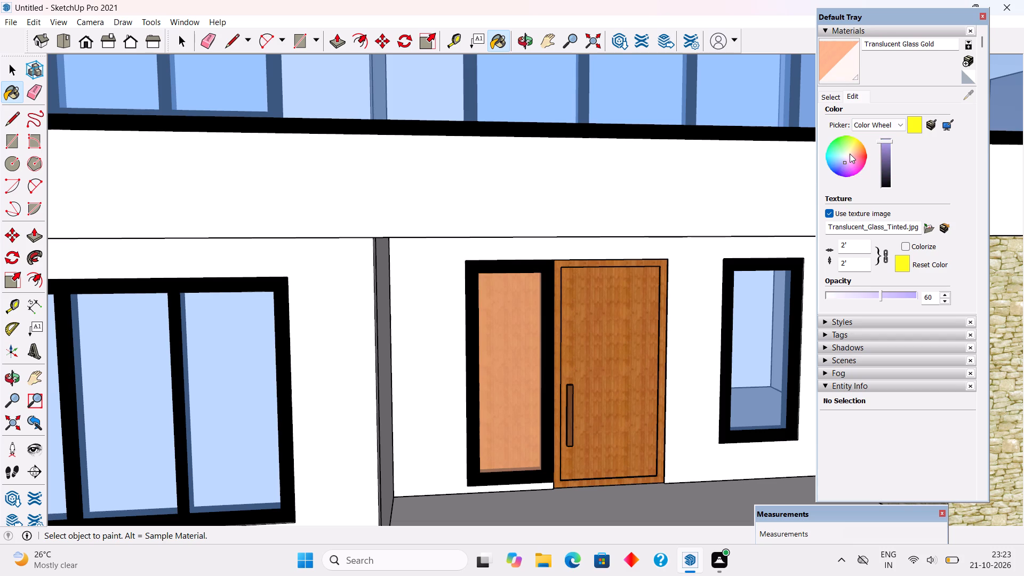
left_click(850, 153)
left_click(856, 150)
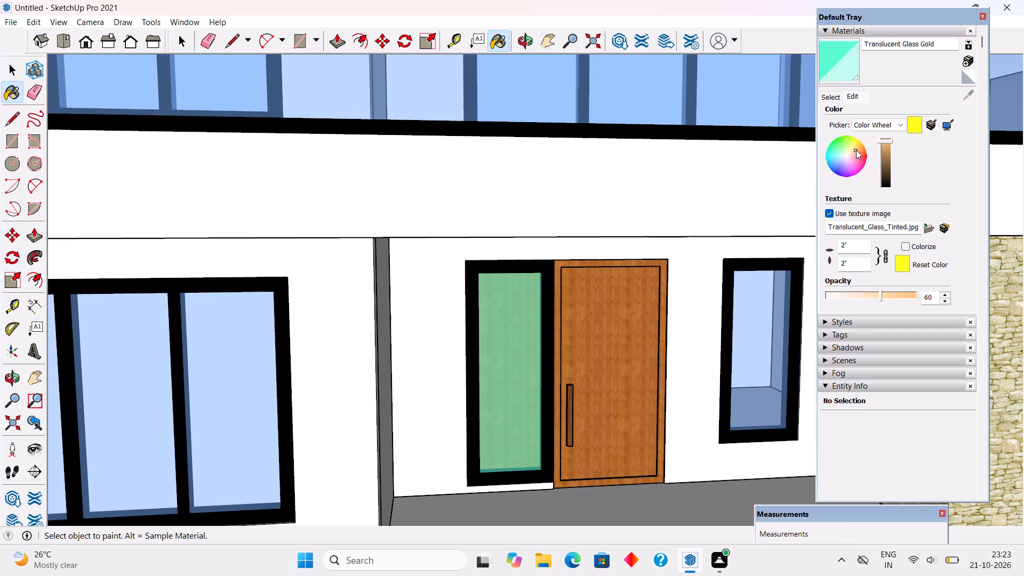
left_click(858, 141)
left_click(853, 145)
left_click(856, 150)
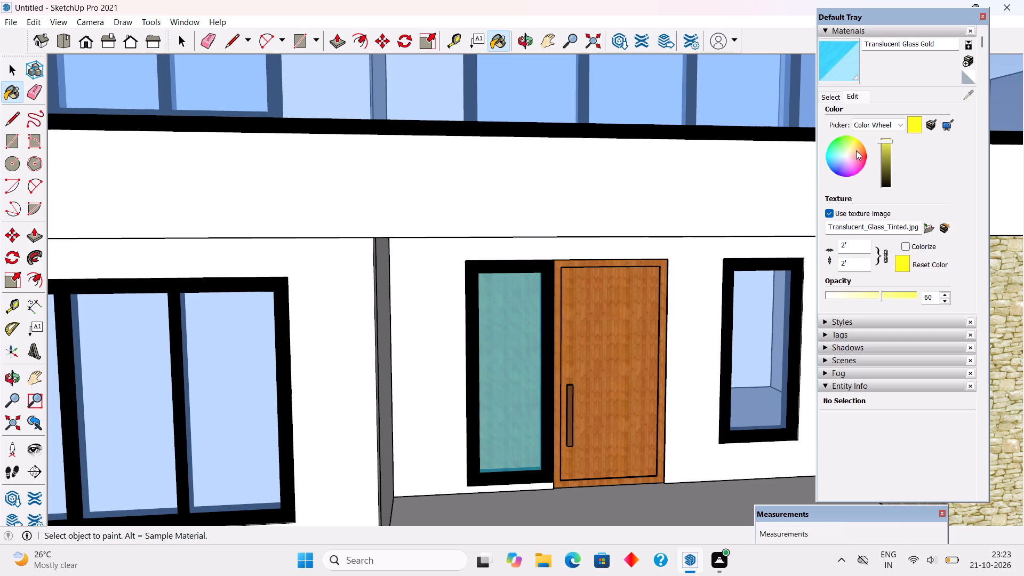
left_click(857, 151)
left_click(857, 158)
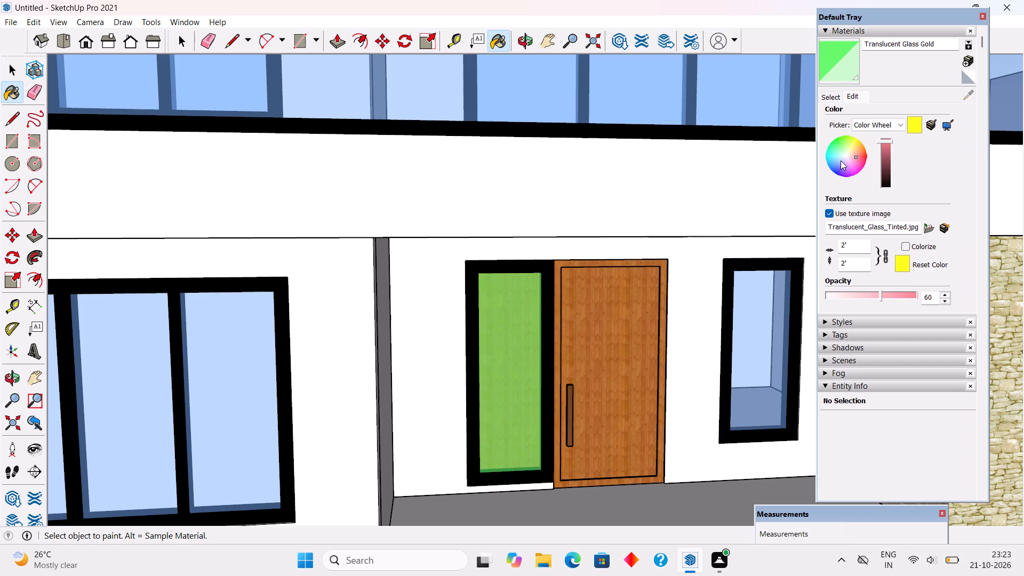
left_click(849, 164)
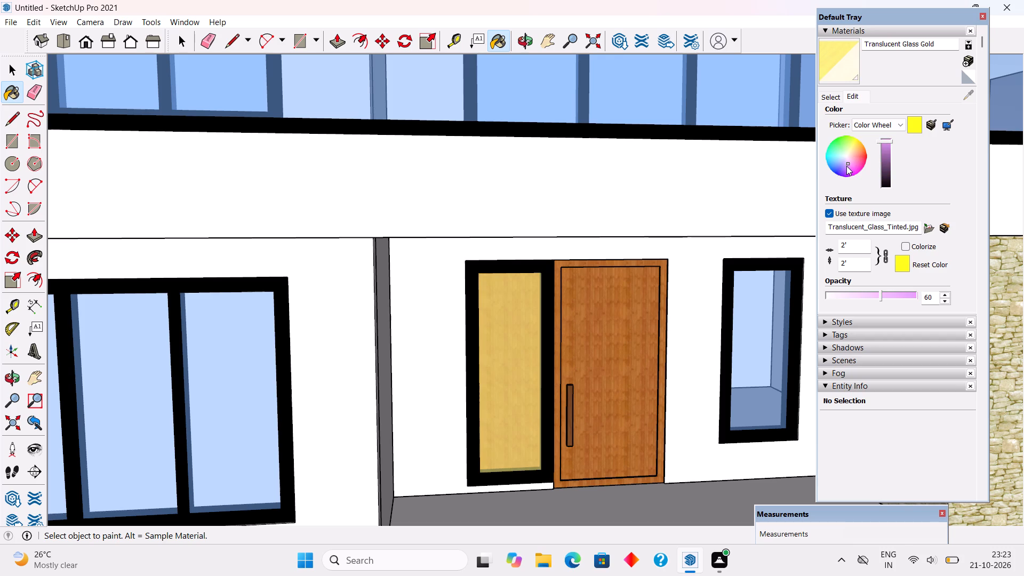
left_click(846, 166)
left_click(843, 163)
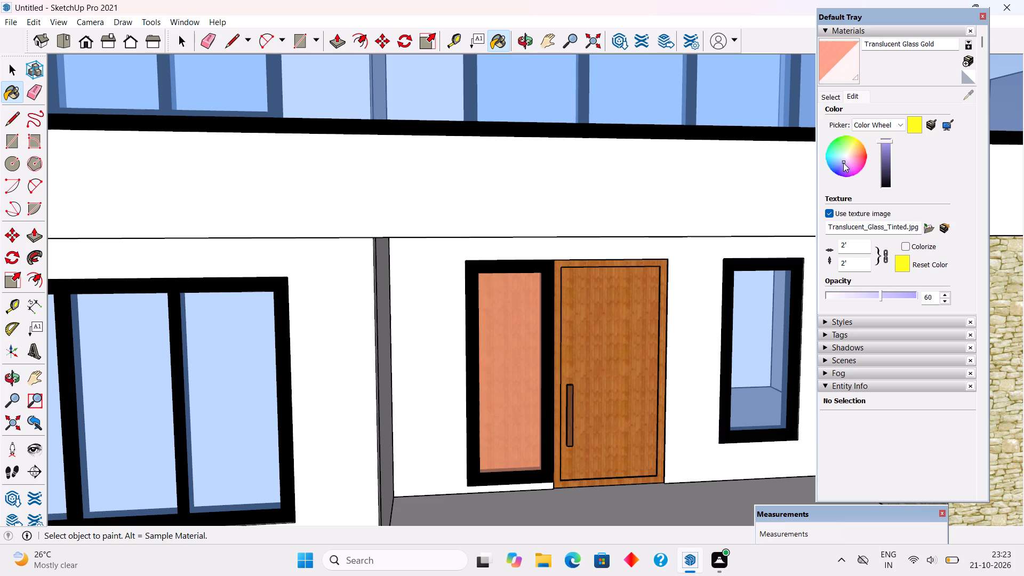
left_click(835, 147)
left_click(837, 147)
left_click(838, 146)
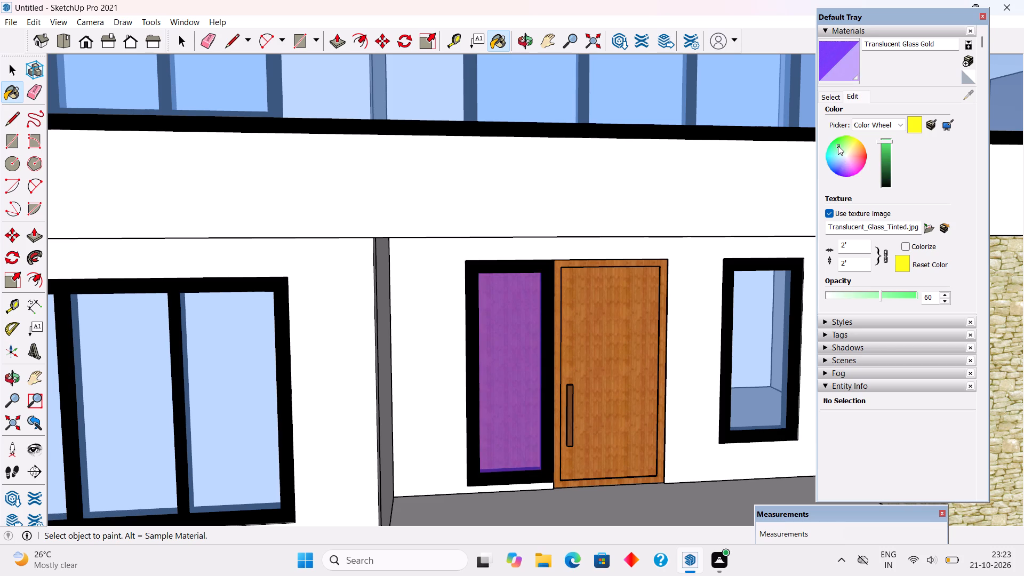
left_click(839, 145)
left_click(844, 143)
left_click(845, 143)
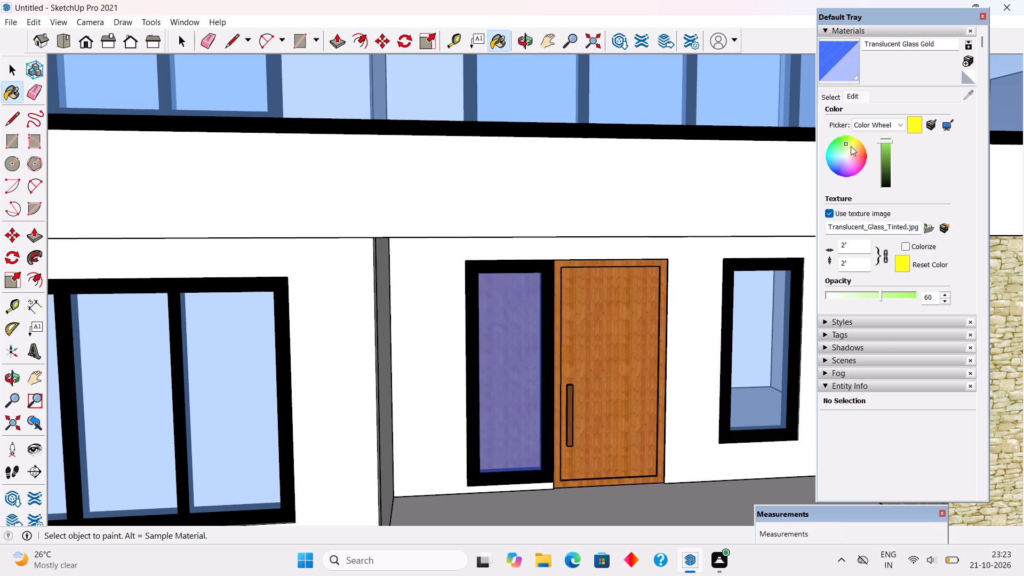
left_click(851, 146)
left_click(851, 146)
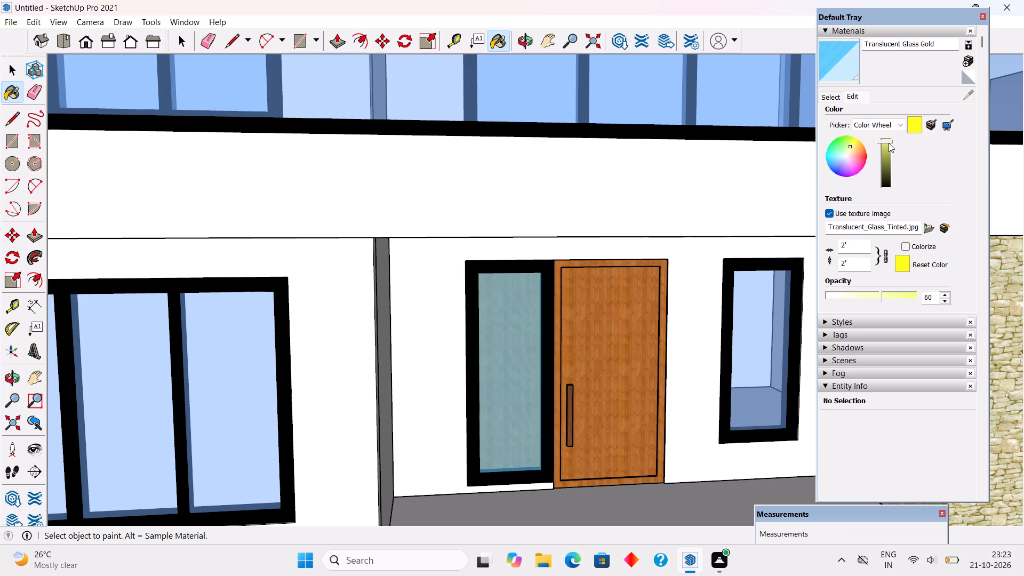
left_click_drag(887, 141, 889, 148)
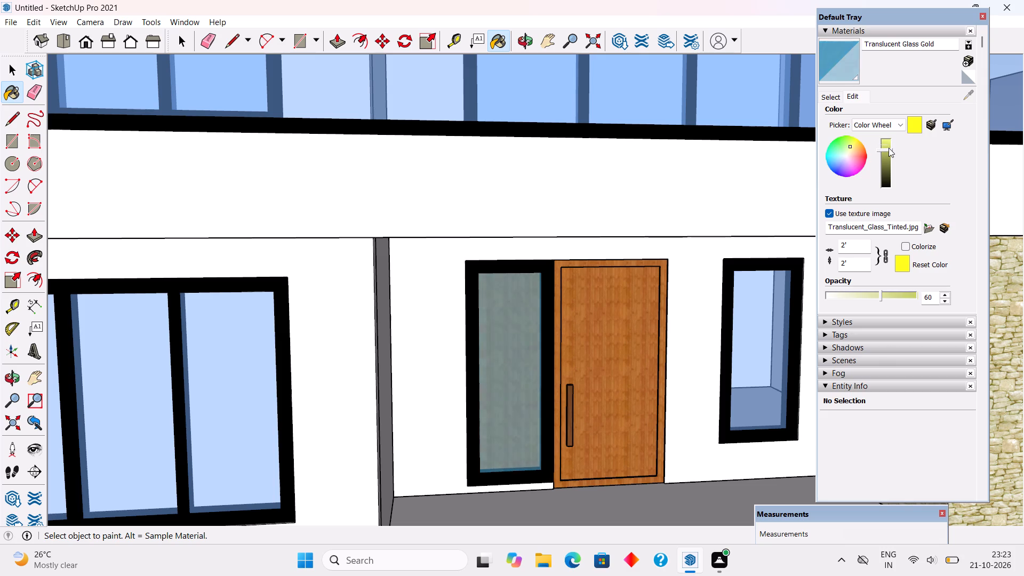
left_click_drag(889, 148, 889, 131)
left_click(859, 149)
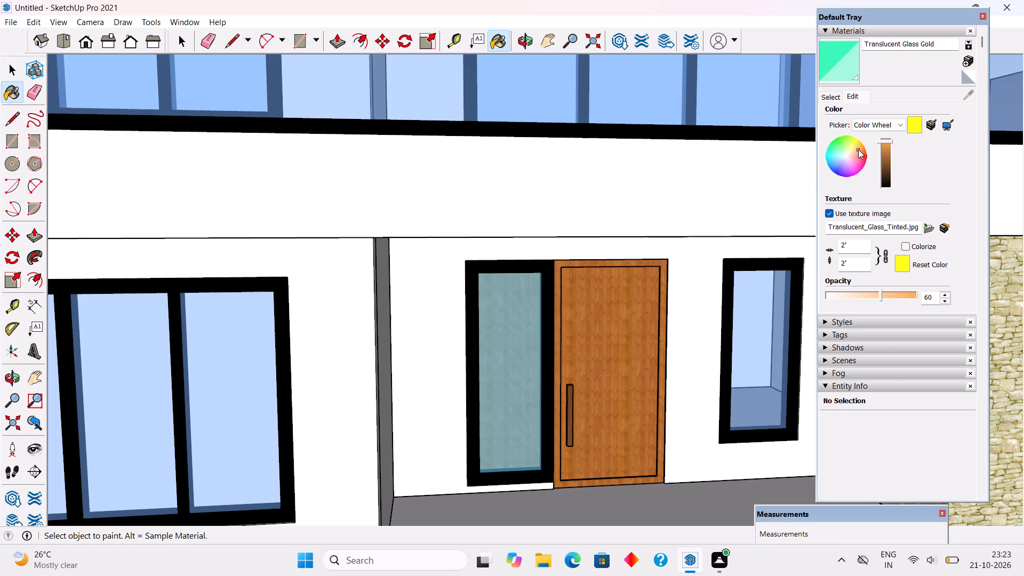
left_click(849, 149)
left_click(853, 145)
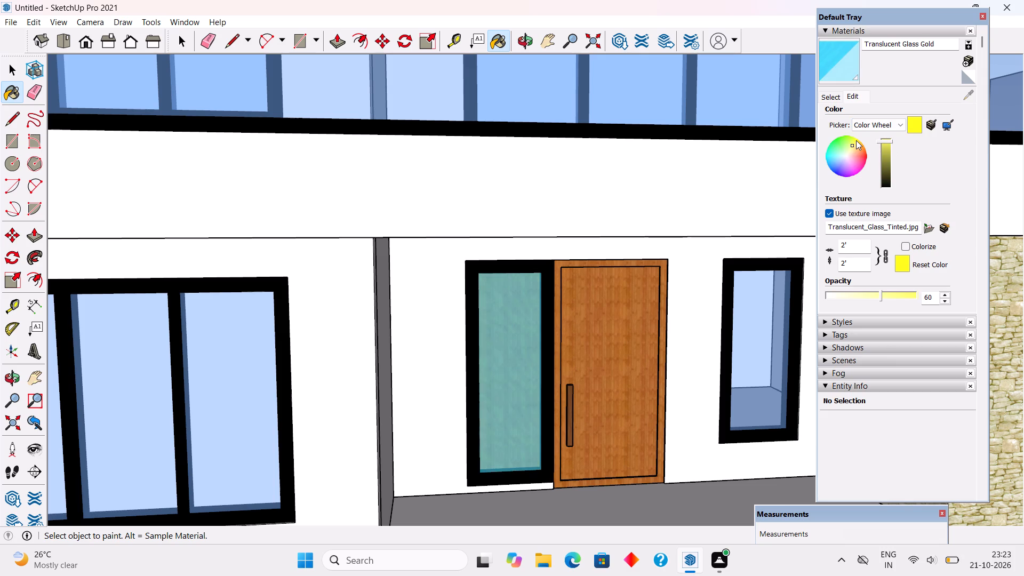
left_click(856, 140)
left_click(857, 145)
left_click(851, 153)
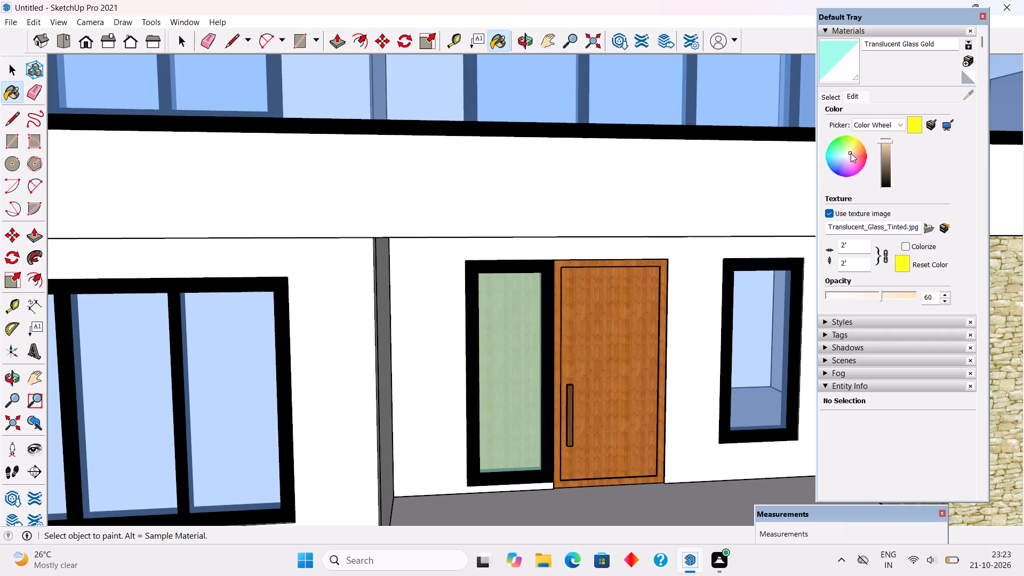
Paint the glass of the window adjoining the entrance door with Translucent Glass Gray.
scroll(871, 146, "down", 4)
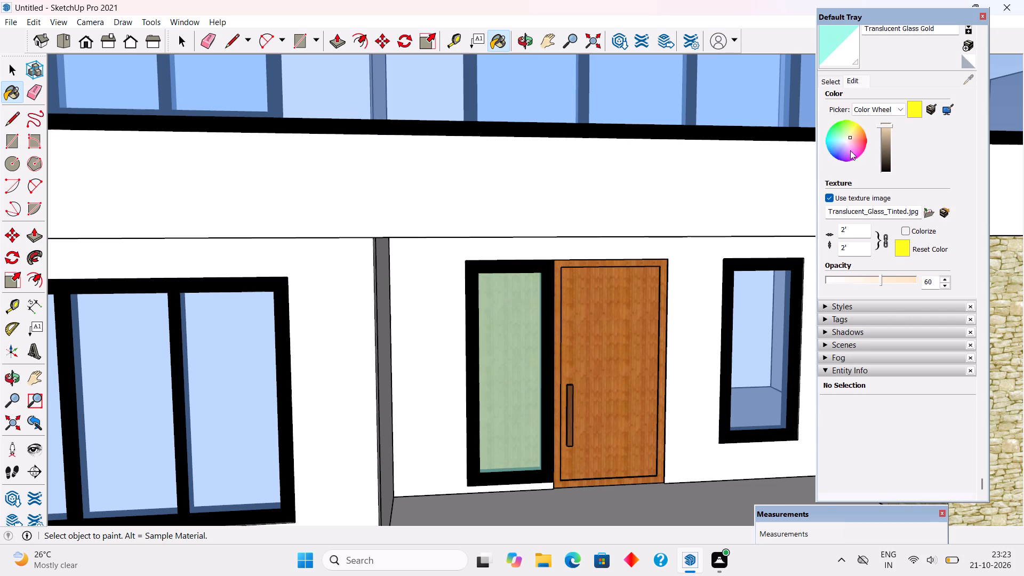
scroll(631, 291, "down", 4)
scroll(590, 336, "down", 5)
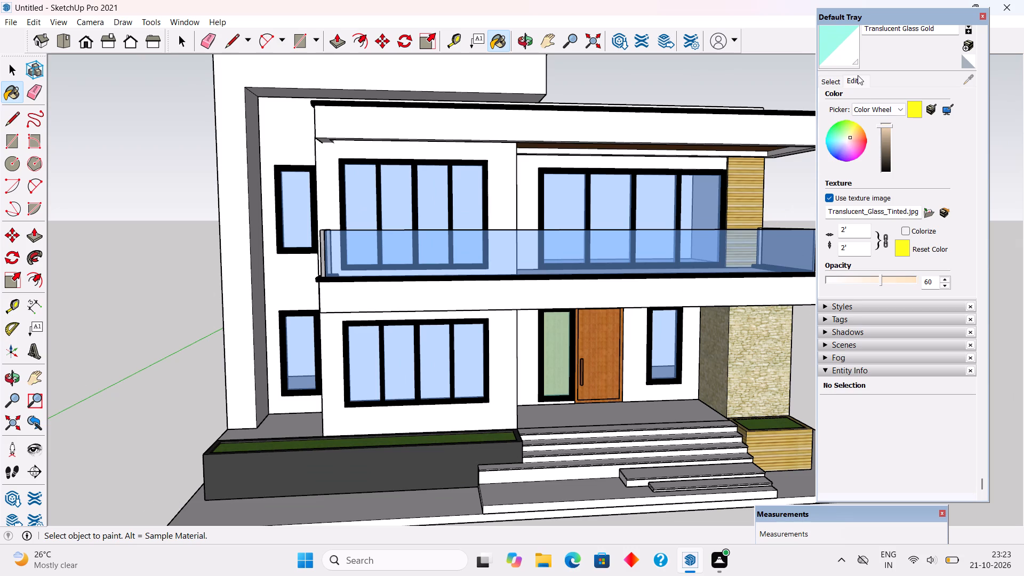
left_click(829, 81)
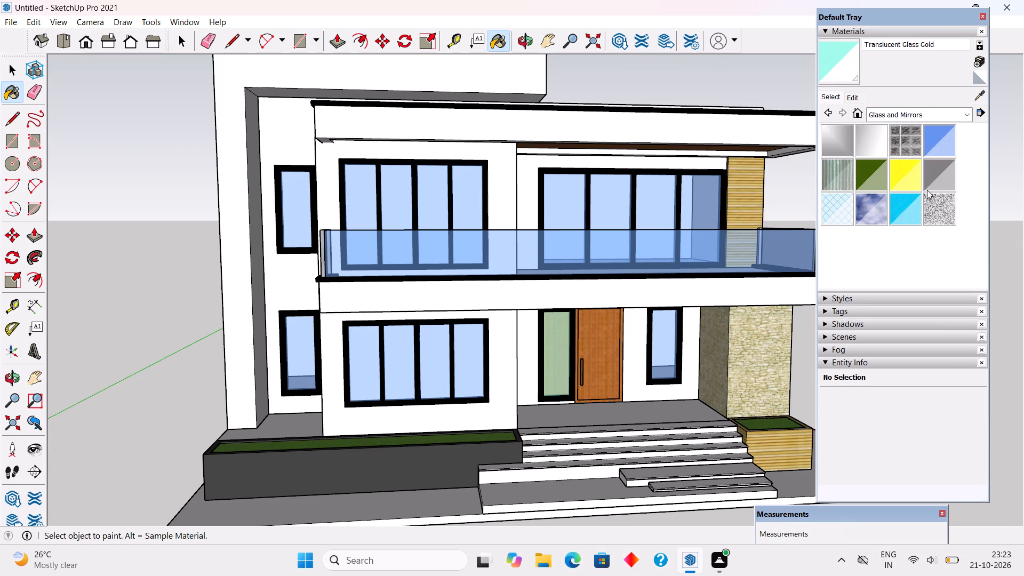
left_click(934, 184)
left_click(547, 364)
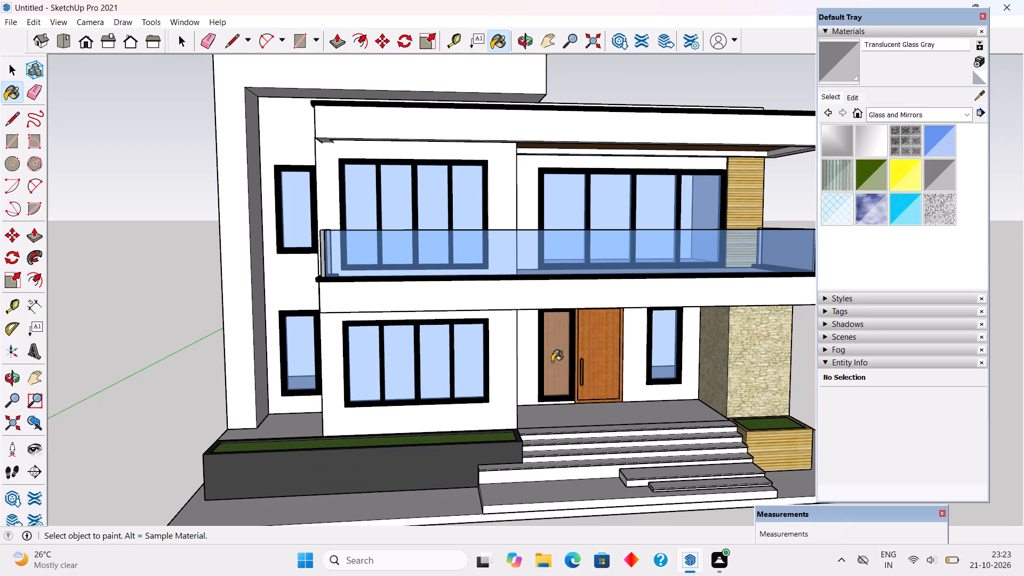
Lighten the Translucent Glass Gray material's colour to a pale grey.
left_click(852, 90)
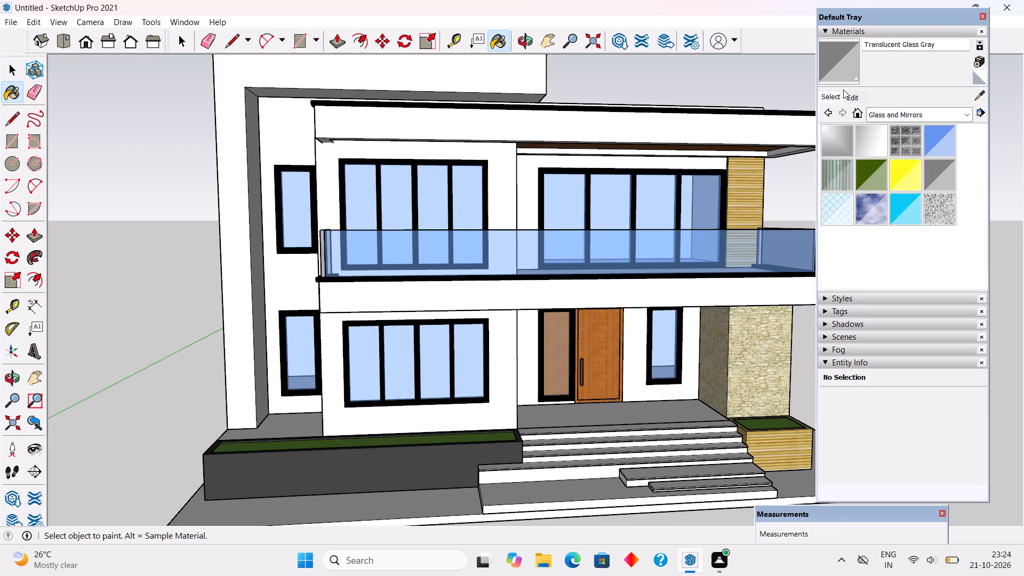
left_click(849, 98)
left_click_drag(881, 174, 879, 151)
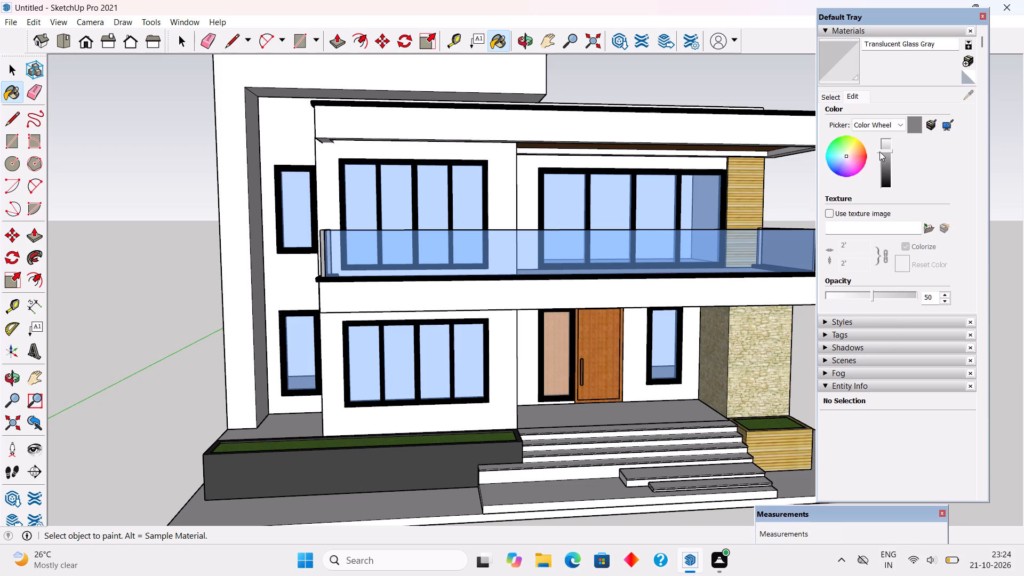
left_click_drag(879, 151, 882, 150)
Examine the house front and the tinted entrance side window from several angles.
scroll(708, 213, "down", 4)
scroll(626, 322, "up", 1)
middle_click_drag(543, 234, 490, 163)
scroll(484, 154, "up", 2)
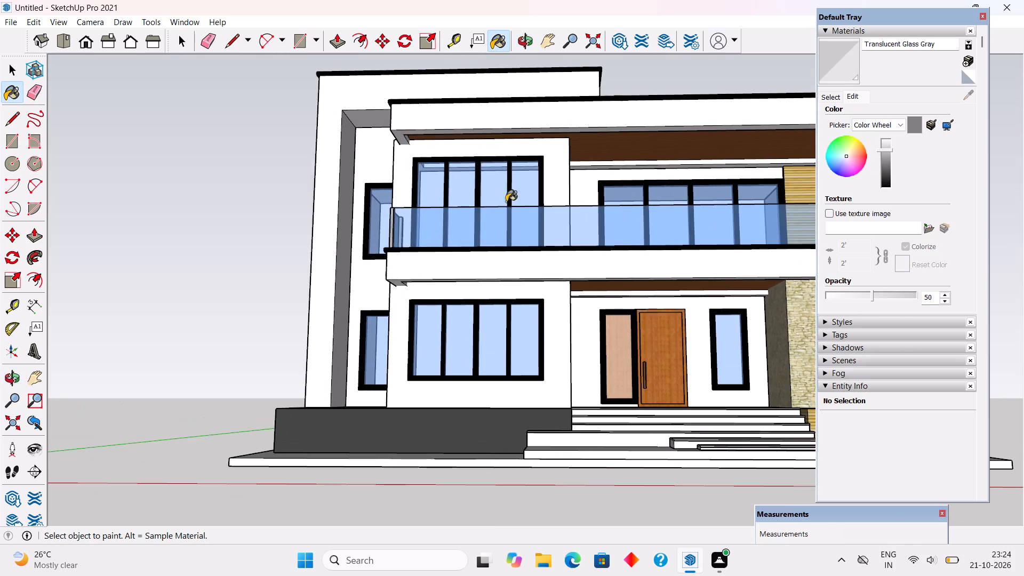
scroll(534, 227, "up", 6)
scroll(717, 344, "up", 1)
middle_click_drag(705, 219, 681, 310)
scroll(681, 331, "down", 2)
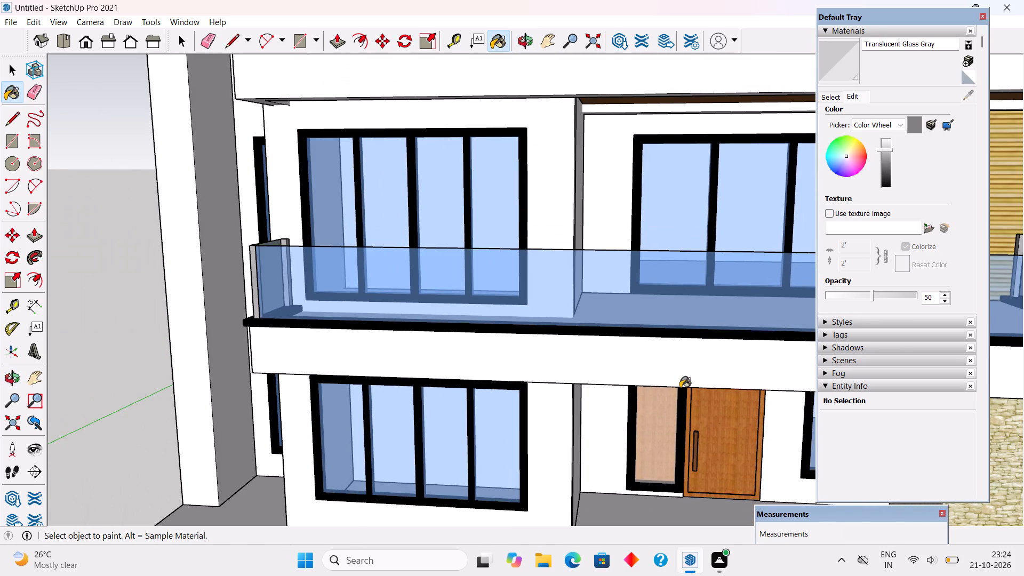
scroll(681, 402, "down", 1)
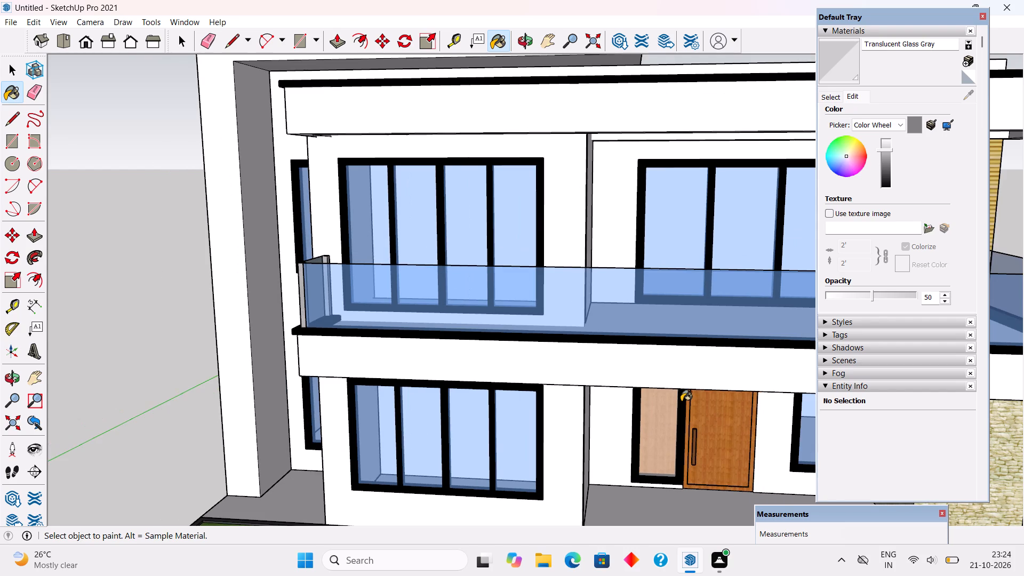
scroll(681, 402, "down", 3)
middle_click_drag(749, 451, 595, 379)
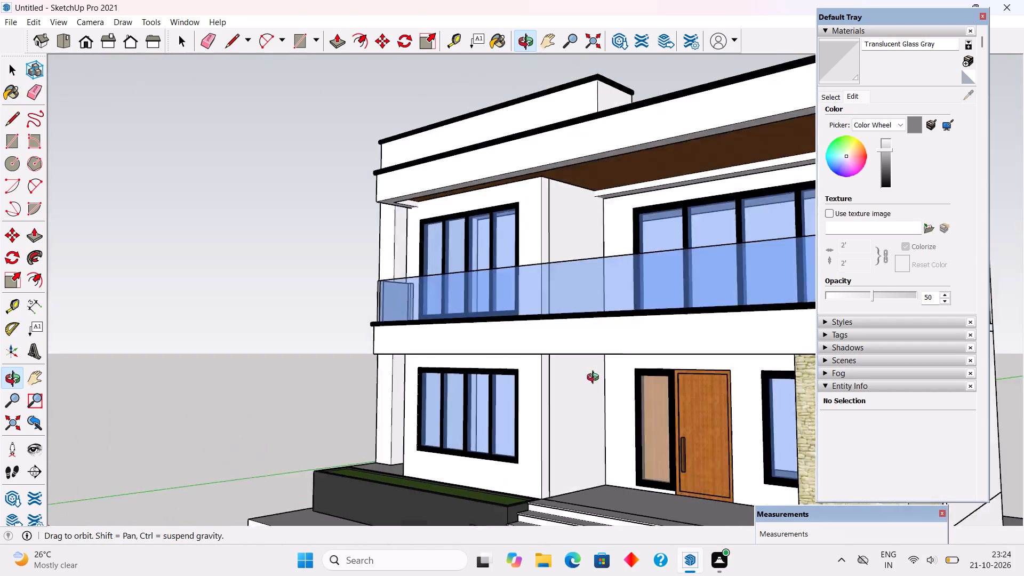
middle_click_drag(595, 379, 636, 308)
scroll(636, 308, "down", 4)
Hide the blue glass group of the narrow window between the entrance door and the stone pillar.
key("space")
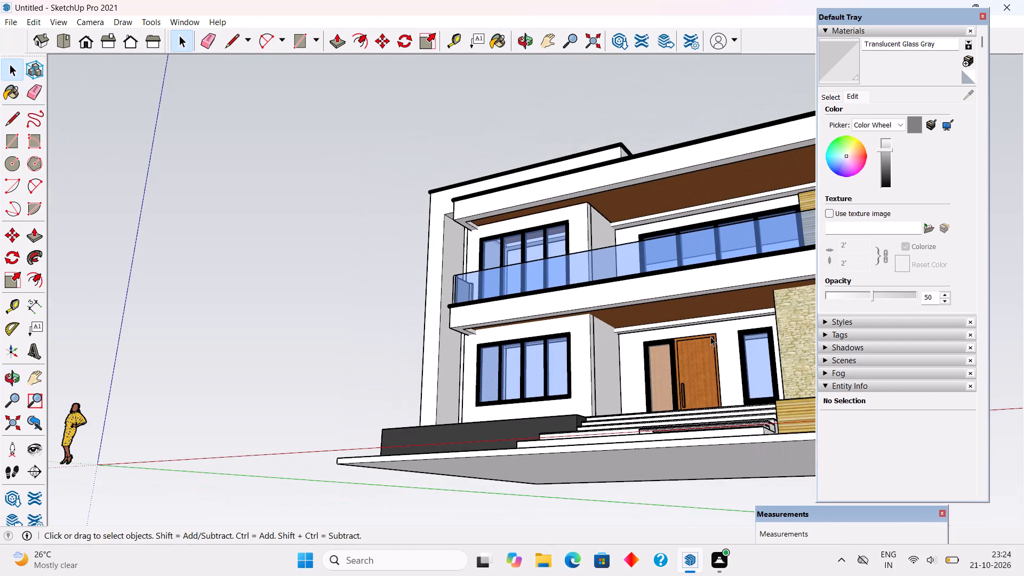
scroll(575, 262, "down", 6)
middle_click_drag(613, 387, 739, 434)
scroll(719, 359, "up", 10)
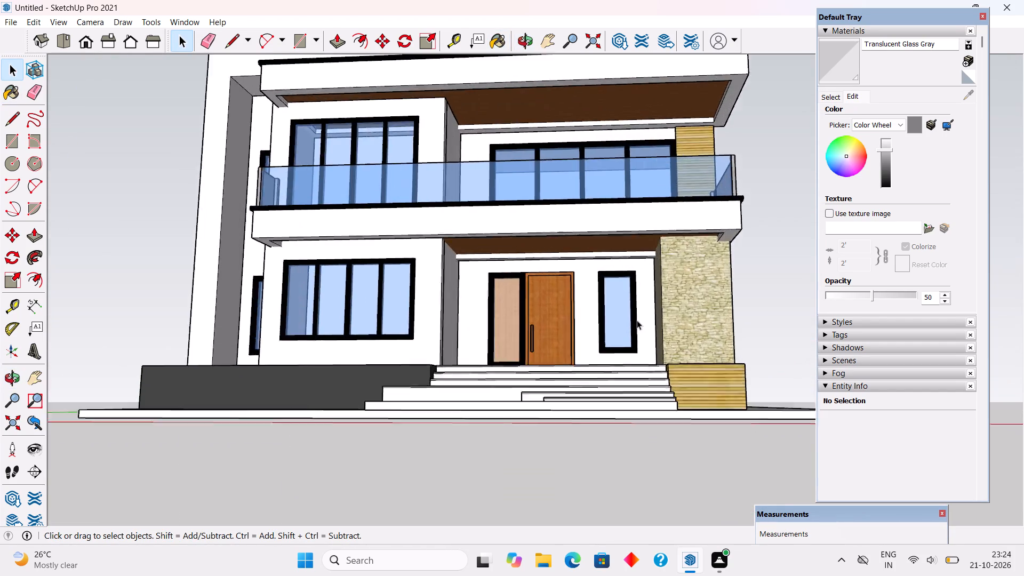
scroll(637, 320, "up", 2)
left_click(611, 315)
right_click(611, 315)
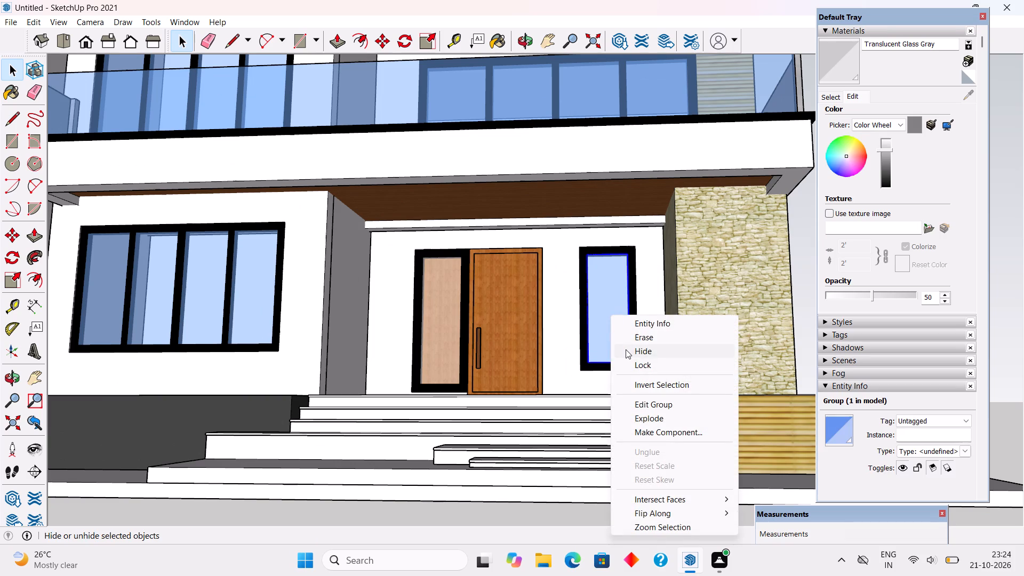
left_click(626, 349)
Draw a rectangle about 2' 2" by 5' 9 1/2" over the opening of the narrow window between the door and stone pillar.
scroll(595, 299, "up", 8)
scroll(555, 172, "up", 1)
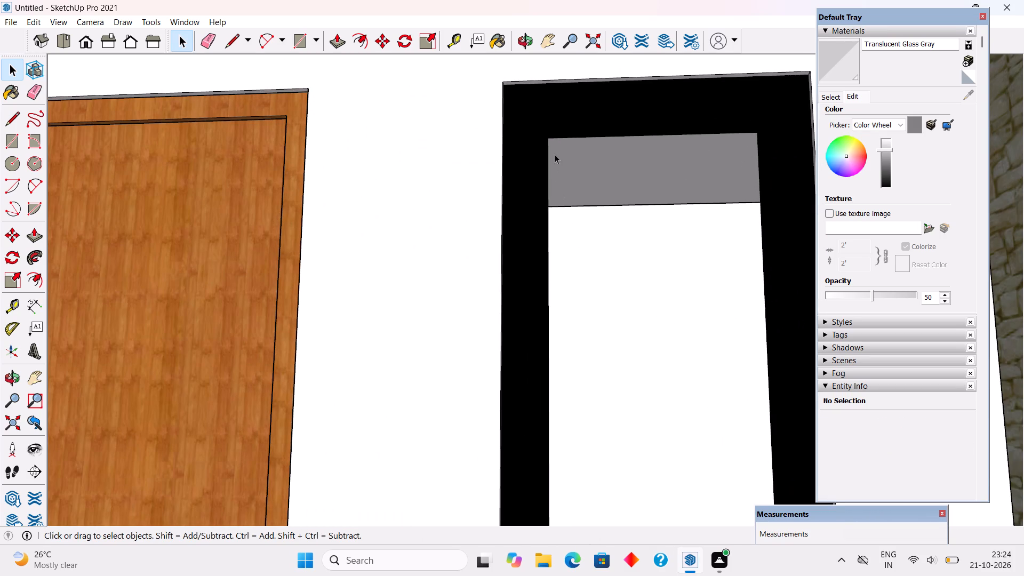
key("r")
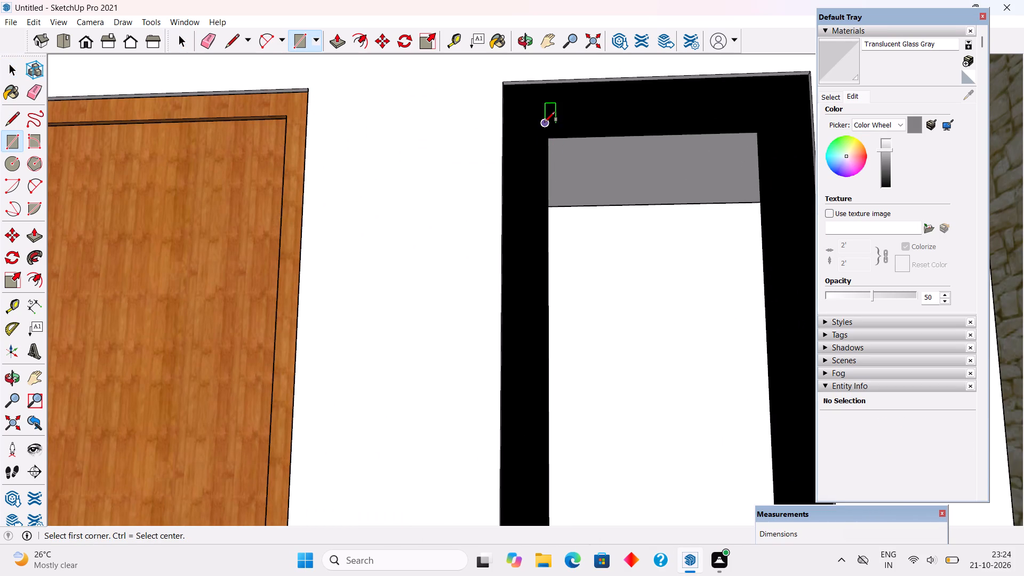
left_click(545, 120)
scroll(590, 223, "down", 10)
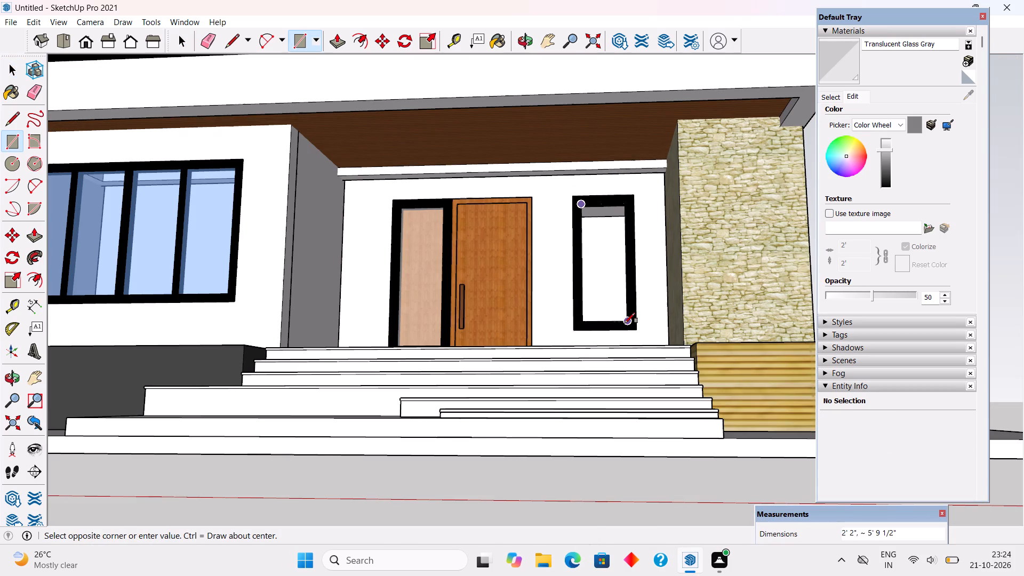
left_click(625, 323)
middle_click_drag(606, 234, 586, 365)
scroll(601, 304, "up", 8)
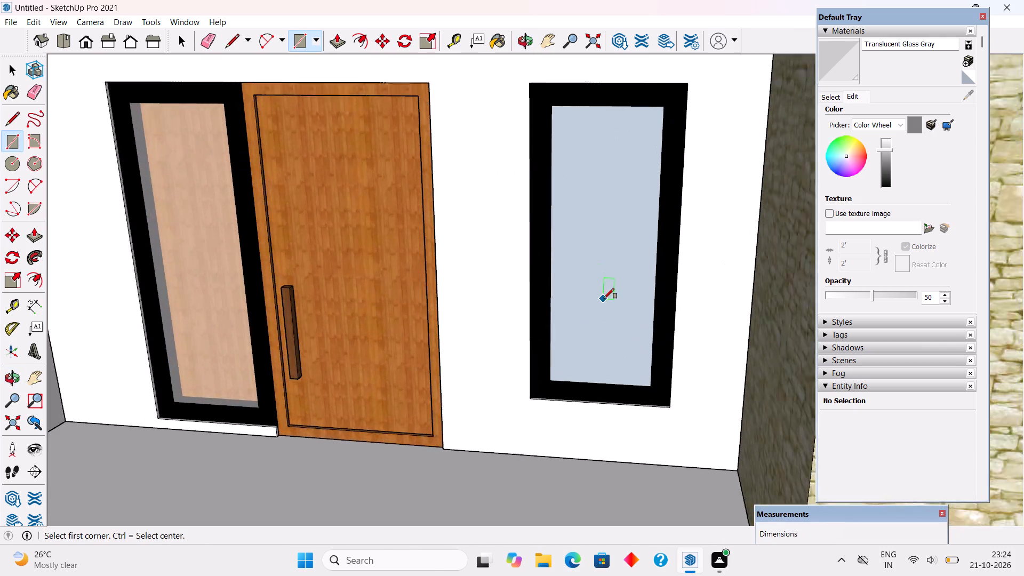
Extrude the new rectangle in the narrow window between the door and stone pillar by 1".
scroll(604, 299, "up", 7)
middle_click_drag(601, 366, 597, 404)
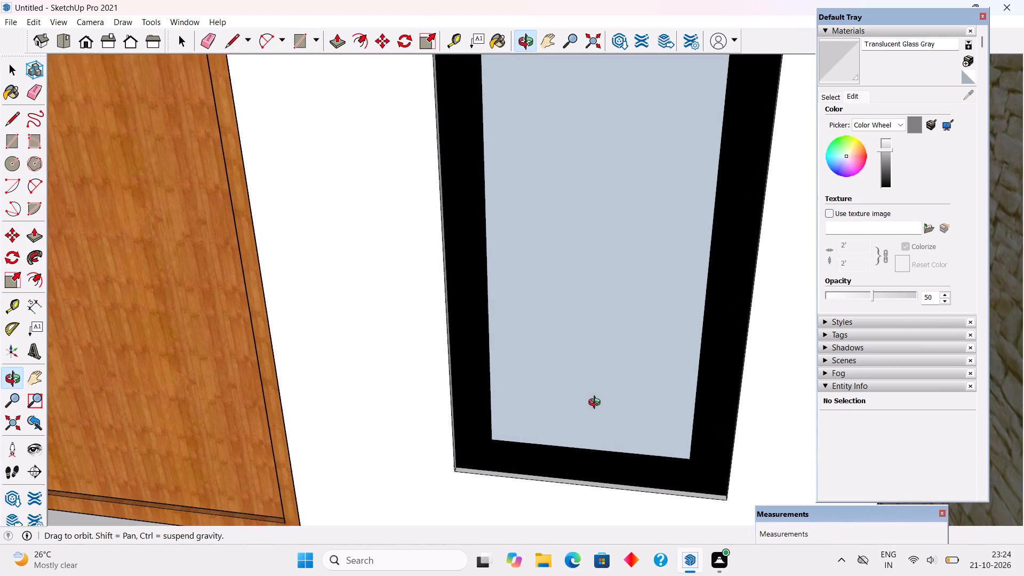
middle_click_drag(597, 404, 598, 404)
key("space")
triple_click(599, 376)
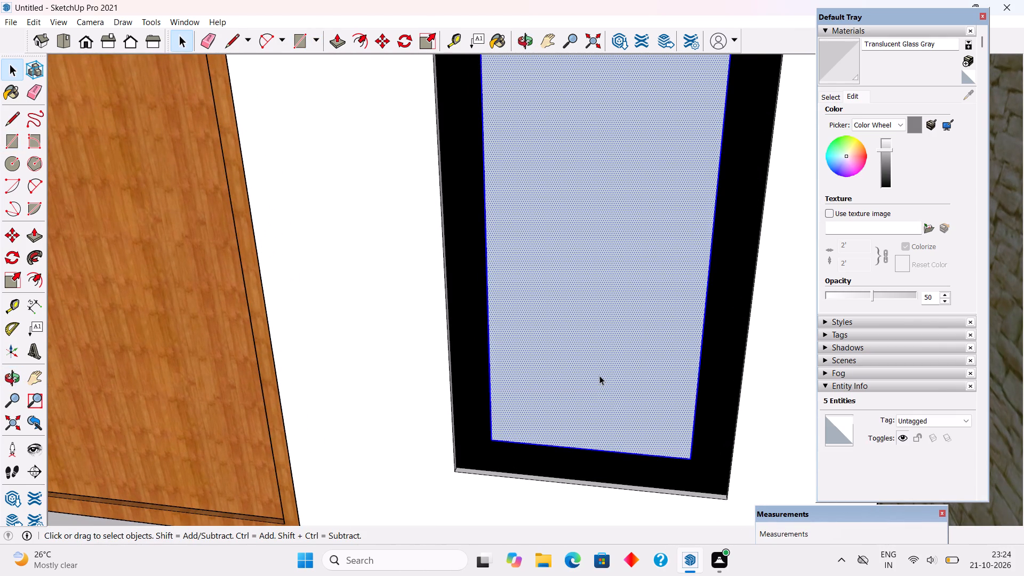
key("p")
left_click(601, 366)
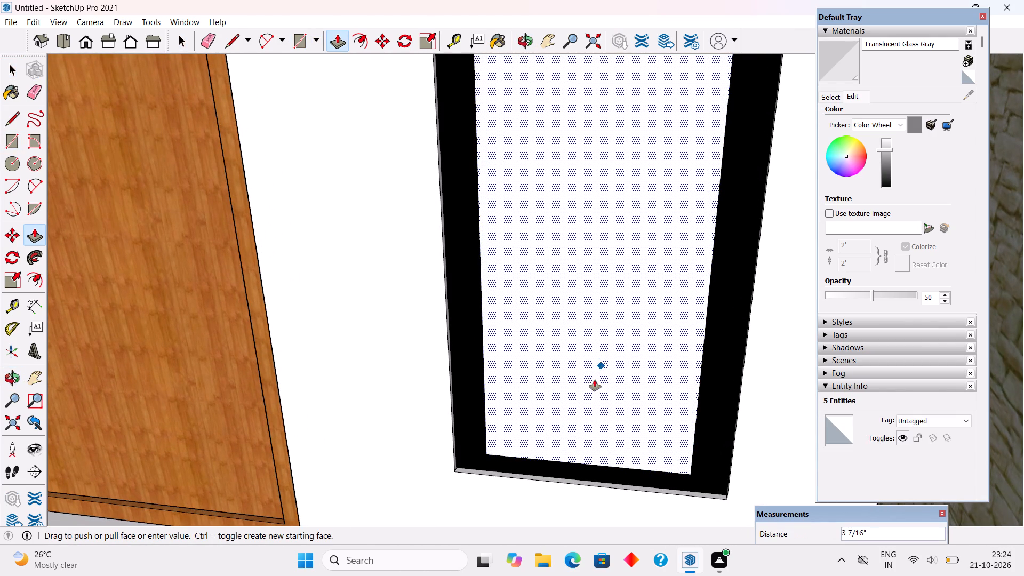
type("1\"")
key("Return")
Make the whole extruded window panel a group.
key("space")
double_click(595, 380)
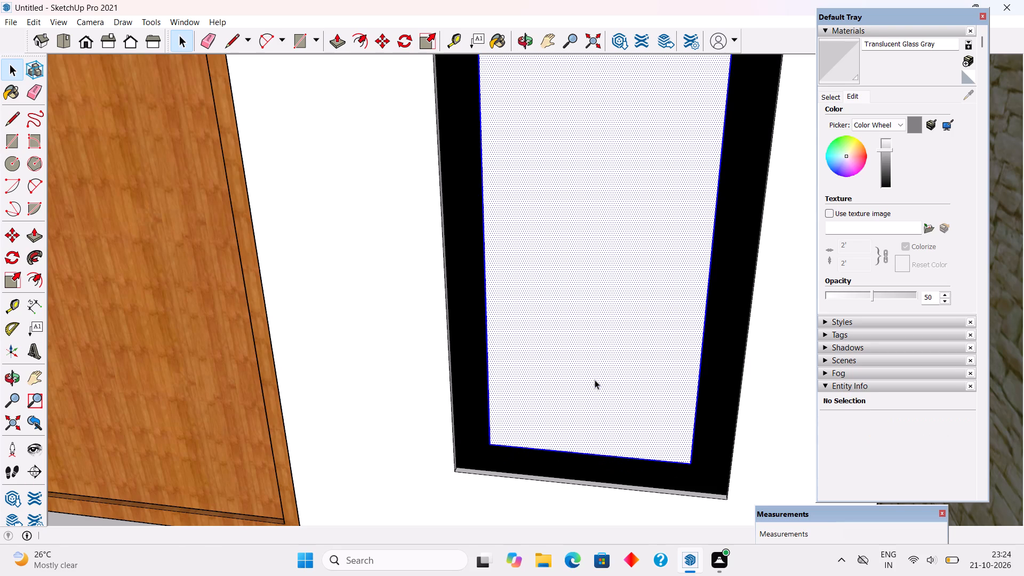
left_click(595, 380)
right_click(595, 380)
left_click(633, 286)
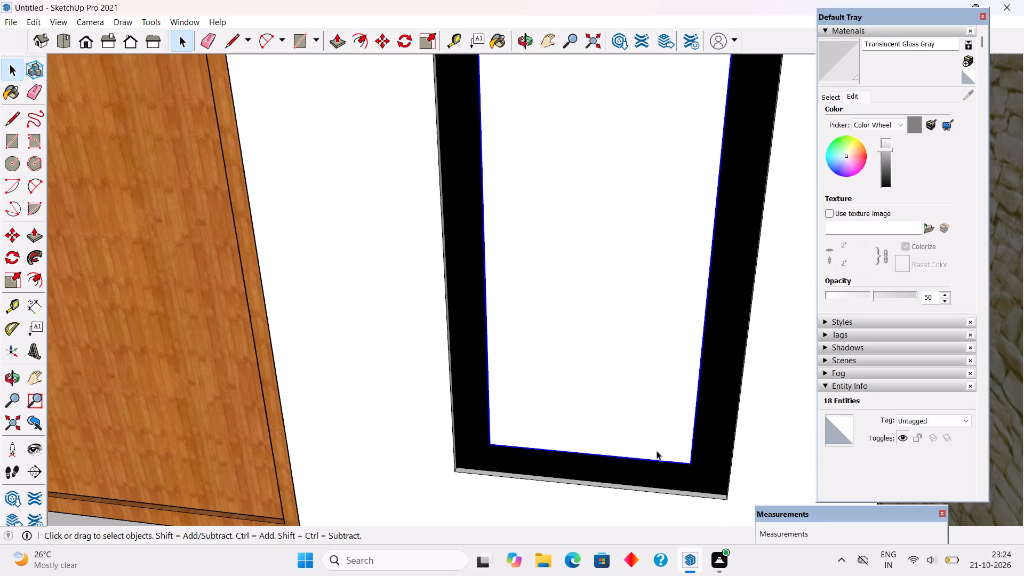
Move the panel group by its bottom corner back into the window opening, finishing with a further 4" inward.
scroll(665, 453, "up", 6)
scroll(703, 473, "up", 8)
middle_click_drag(712, 465, 650, 511)
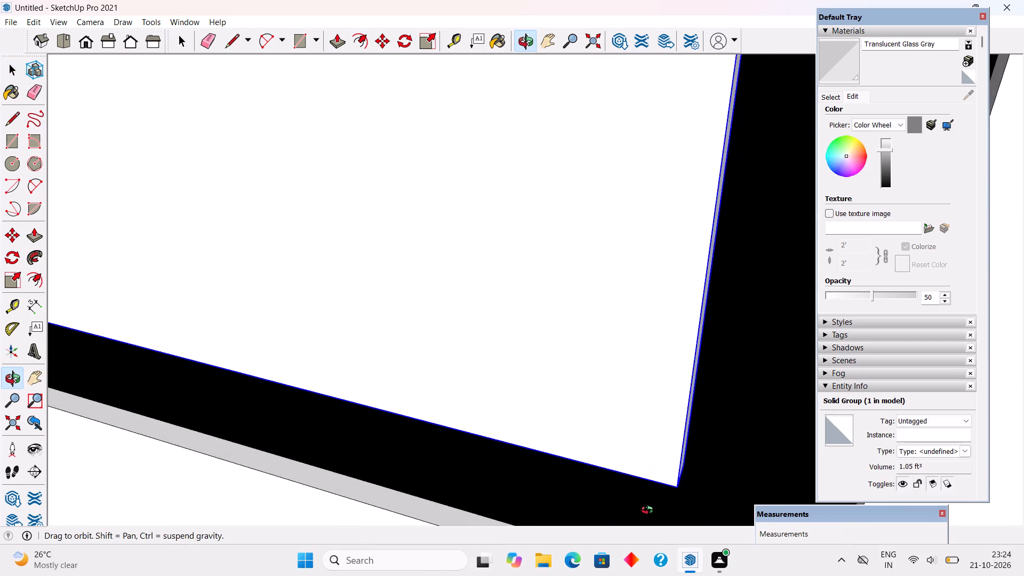
middle_click_drag(650, 511, 649, 510)
key("m")
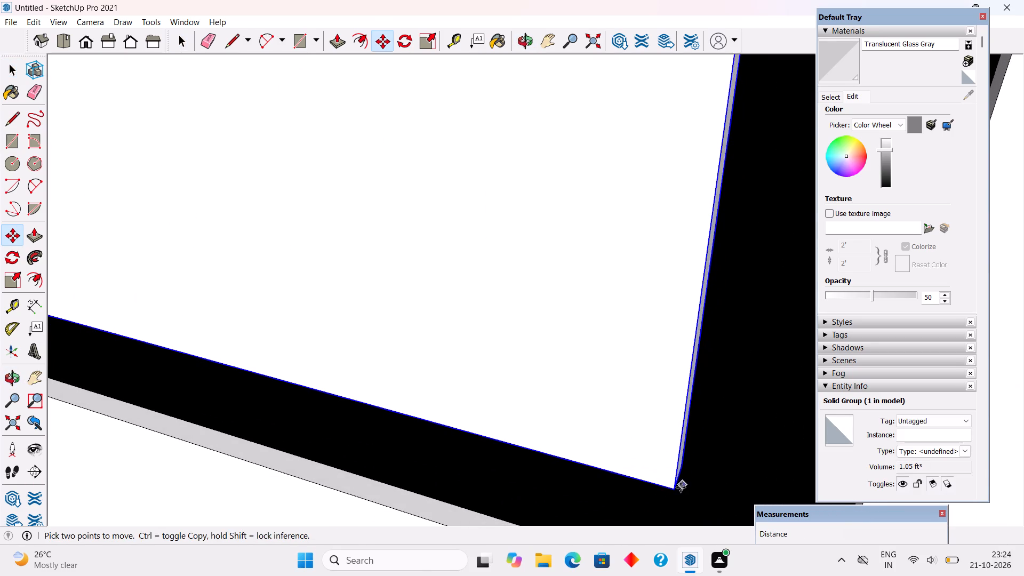
left_click(678, 491)
left_click(689, 471)
left_click(681, 466)
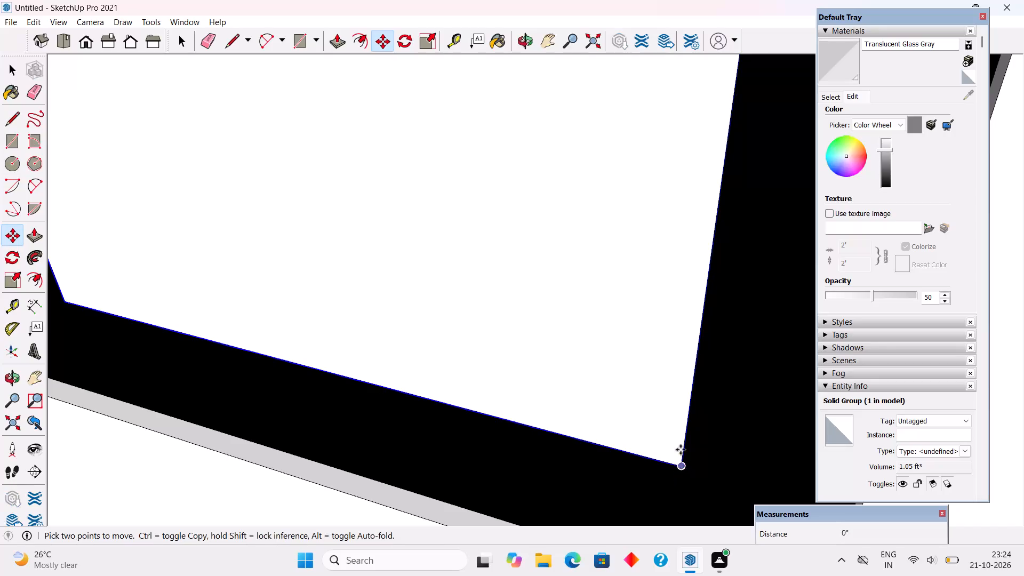
middle_click_drag(682, 419, 784, 460)
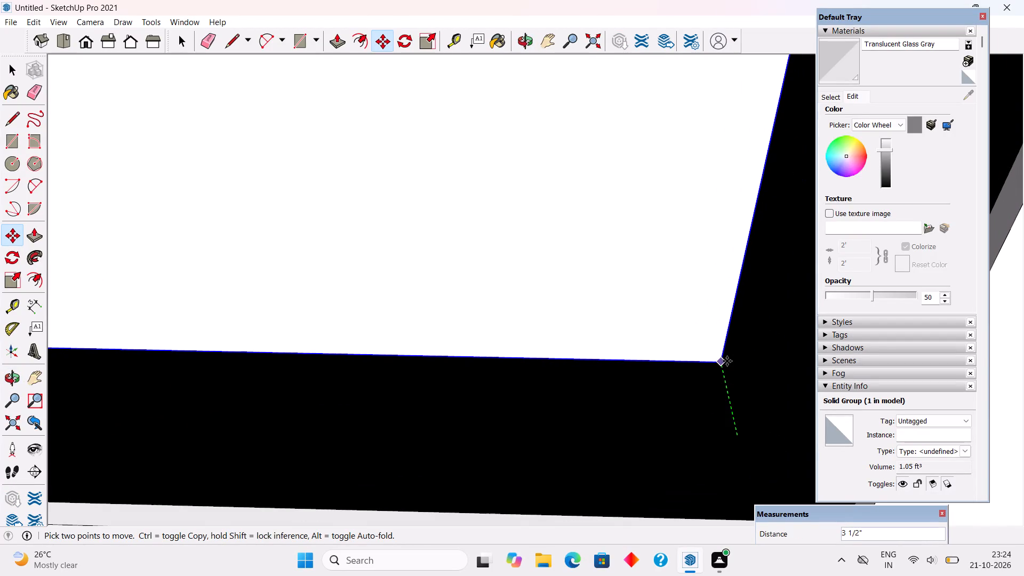
type("4\"")
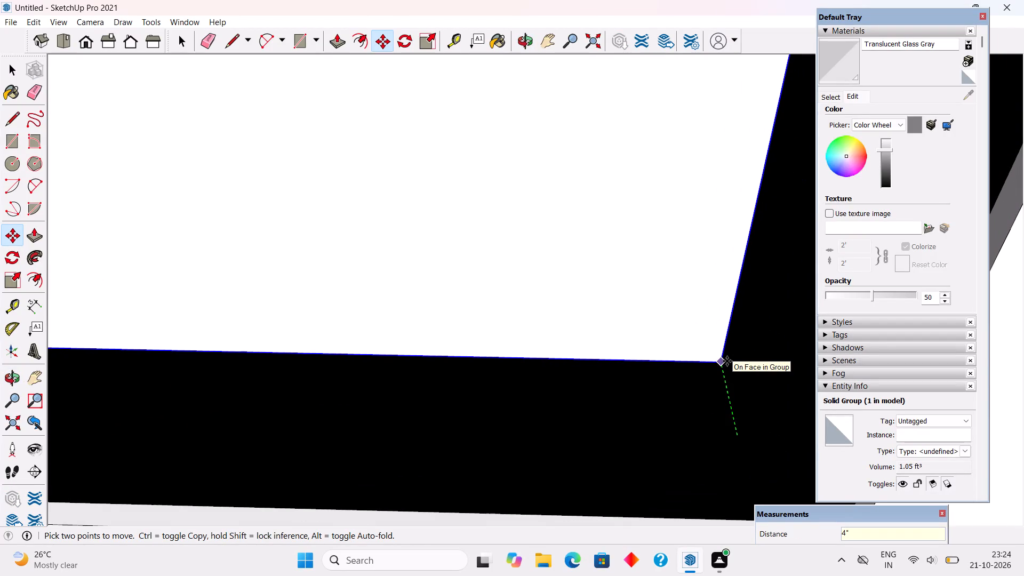
key("Return")
key("space")
Paint the panel group in the narrow window with the Wood Bamboo material sampled from the entrance door.
scroll(727, 361, "down", 7)
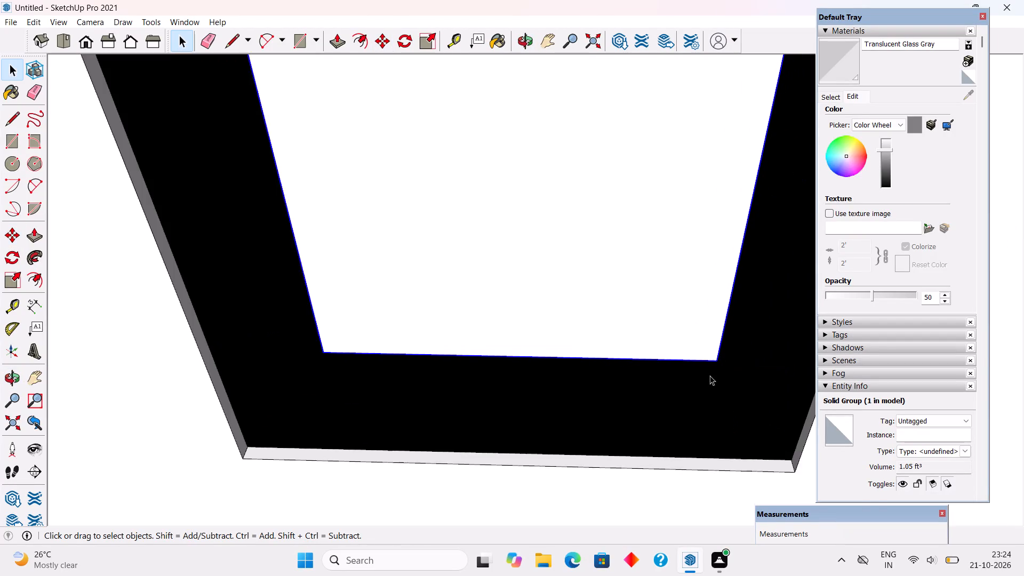
scroll(704, 393, "down", 14)
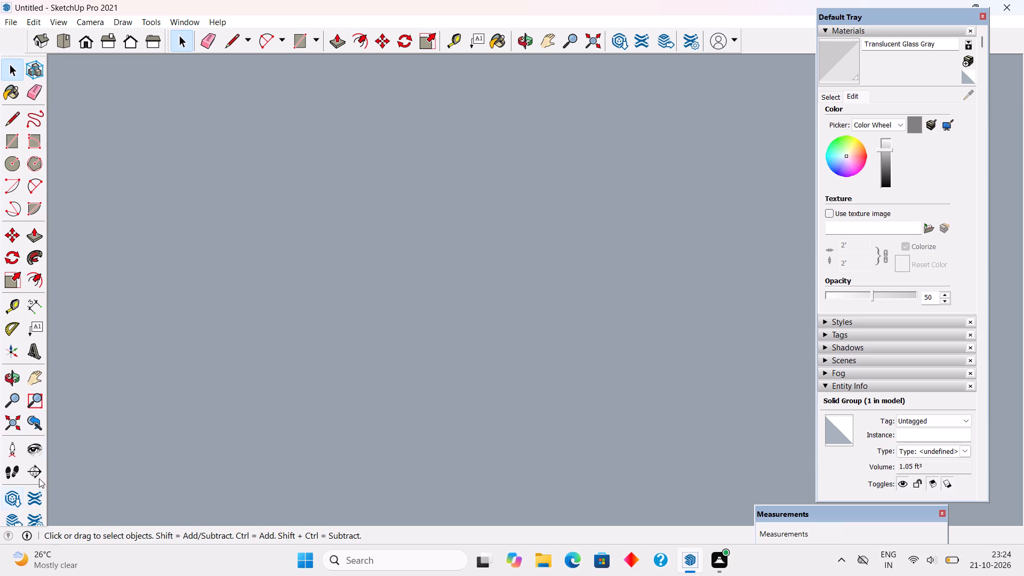
left_click(14, 419)
scroll(682, 338, "down", 3)
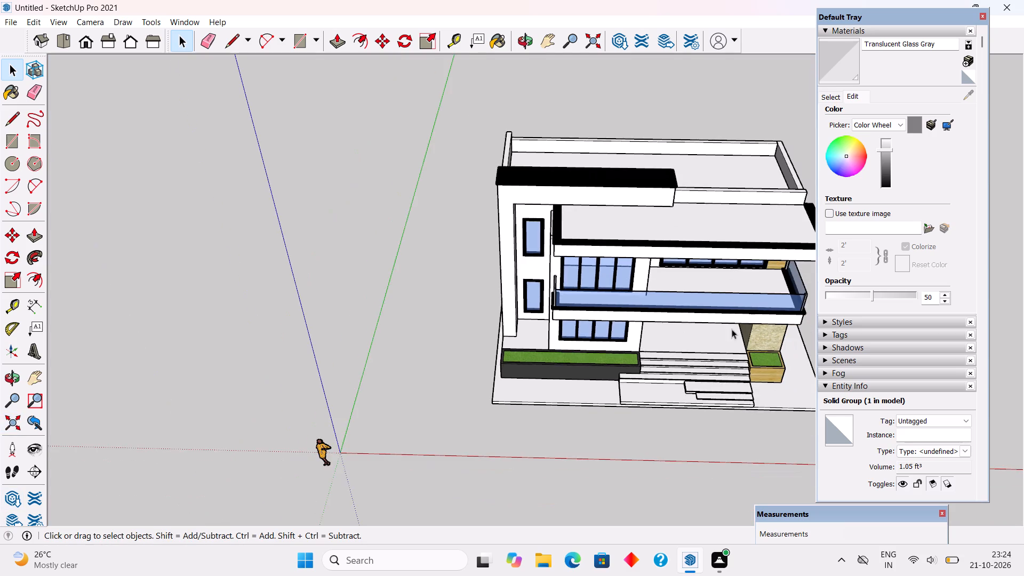
middle_click_drag(727, 293, 713, 140)
scroll(768, 302, "up", 11)
middle_click_drag(723, 254, 746, 185)
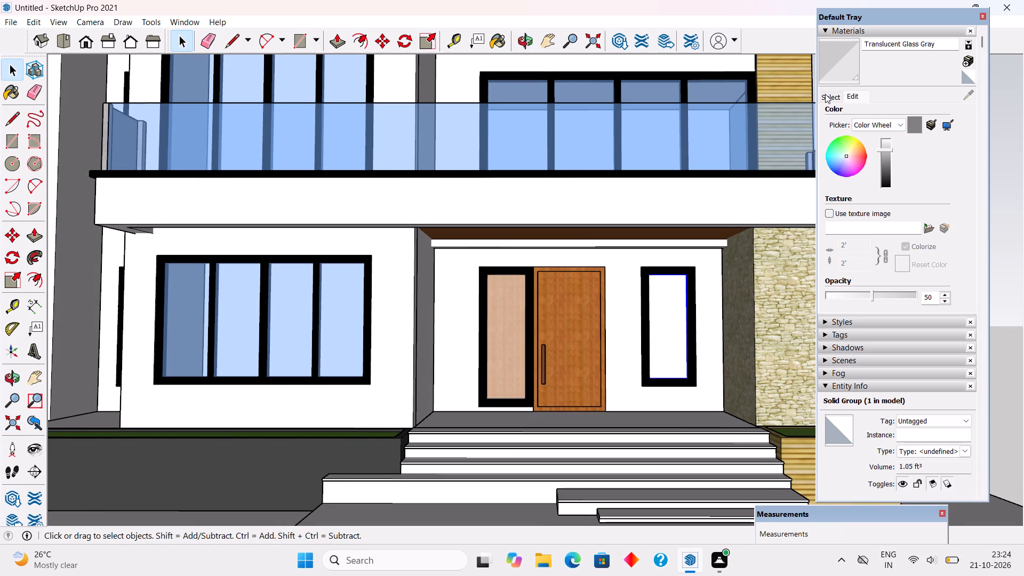
left_click(825, 94)
left_click(977, 99)
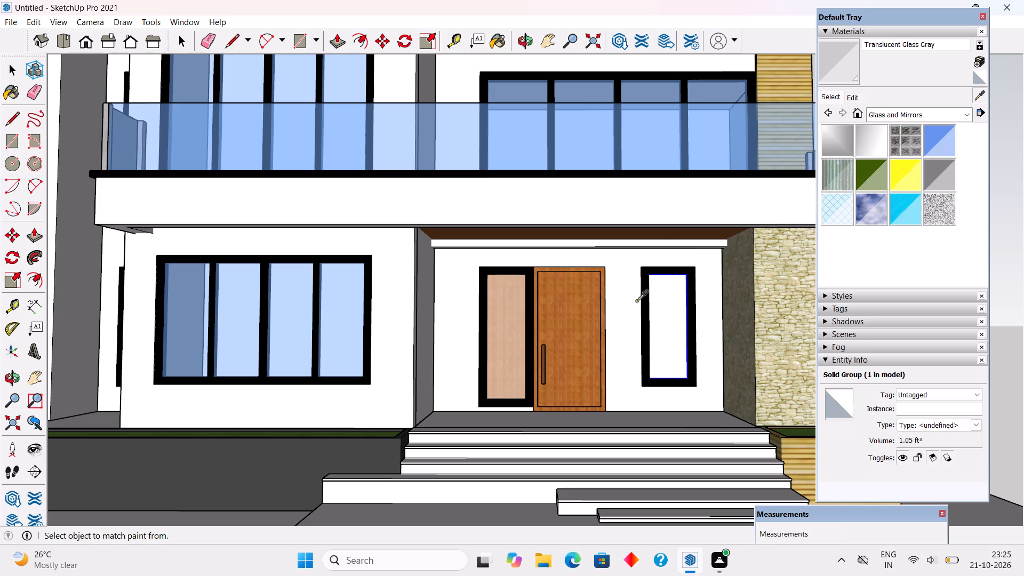
left_click(550, 335)
left_click(663, 306)
key("space")
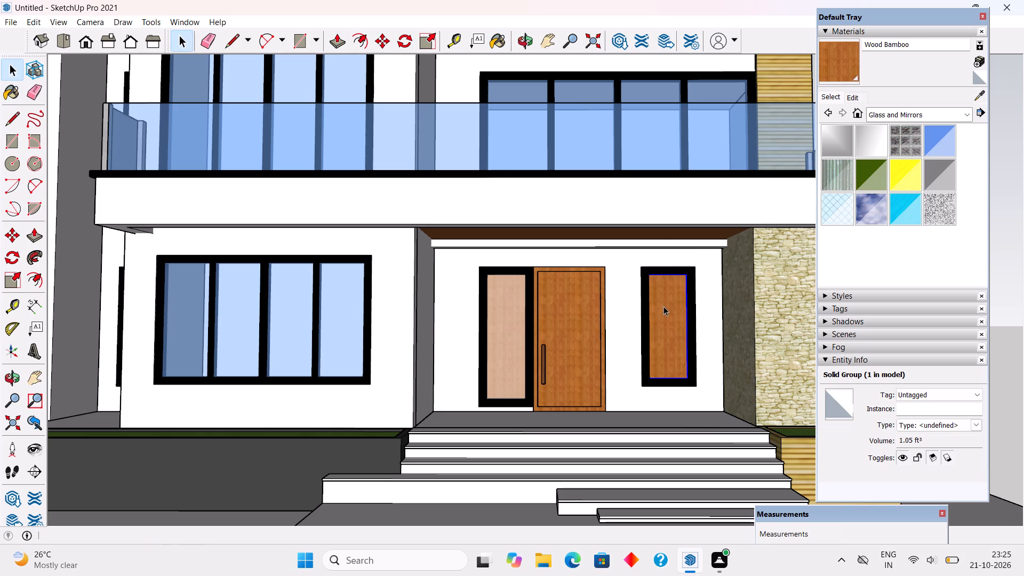
Unhide the blue glass group of the narrow window in front of the wood panel.
scroll(663, 306, "down", 4)
left_click(152, 163)
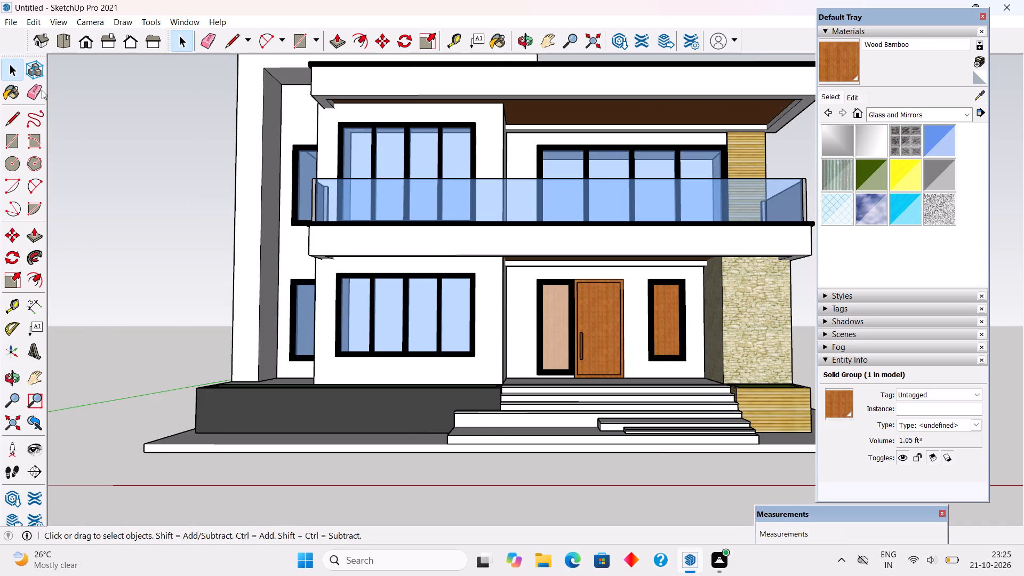
left_click(28, 18)
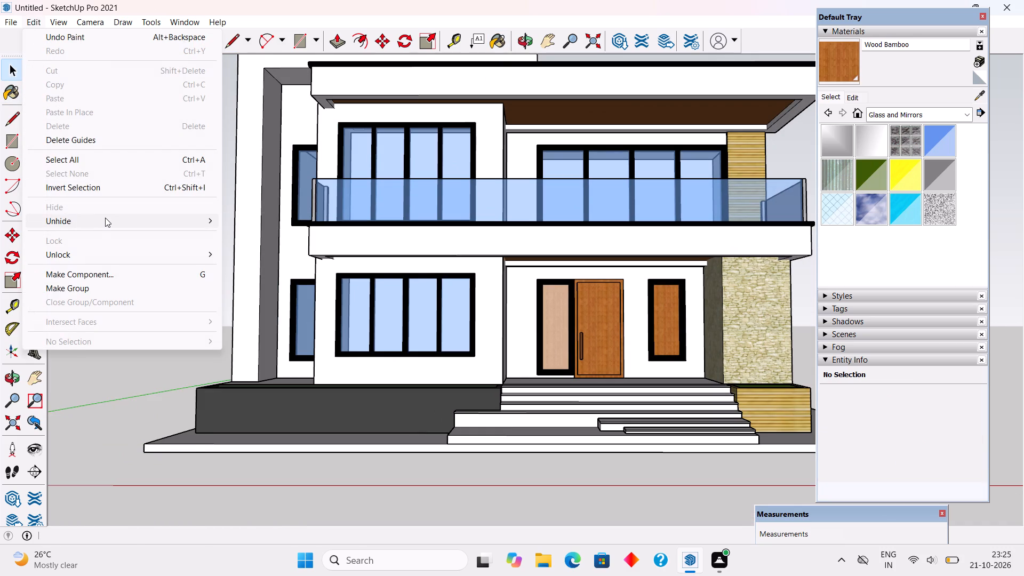
left_click(105, 218)
left_click(239, 244)
Paint the narrow window's glass with Translucent Glass Gray sampled from the side window on the other side of the door.
middle_click_drag(580, 294, 583, 311)
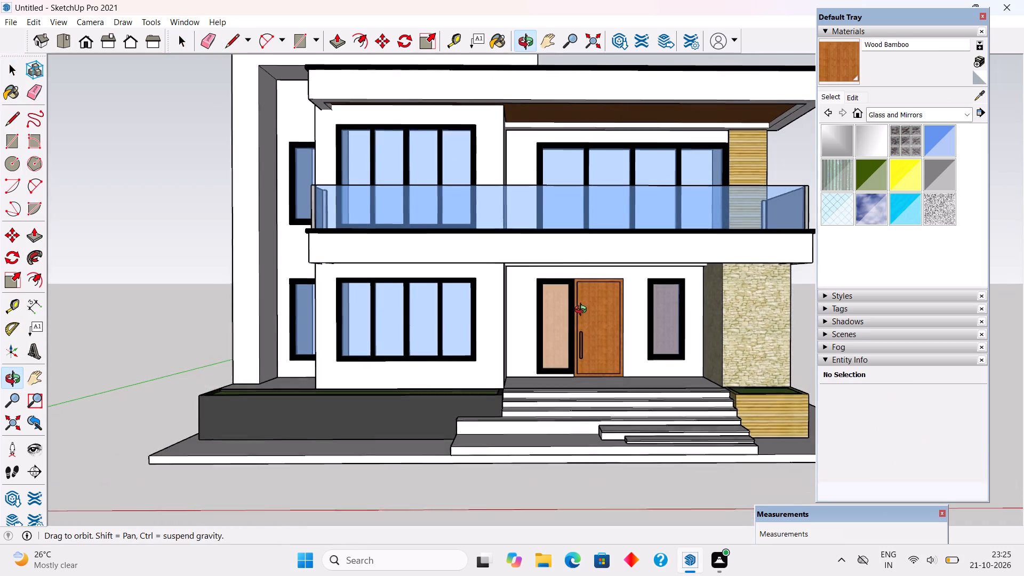
middle_click_drag(583, 311, 588, 327)
scroll(664, 331, "up", 5)
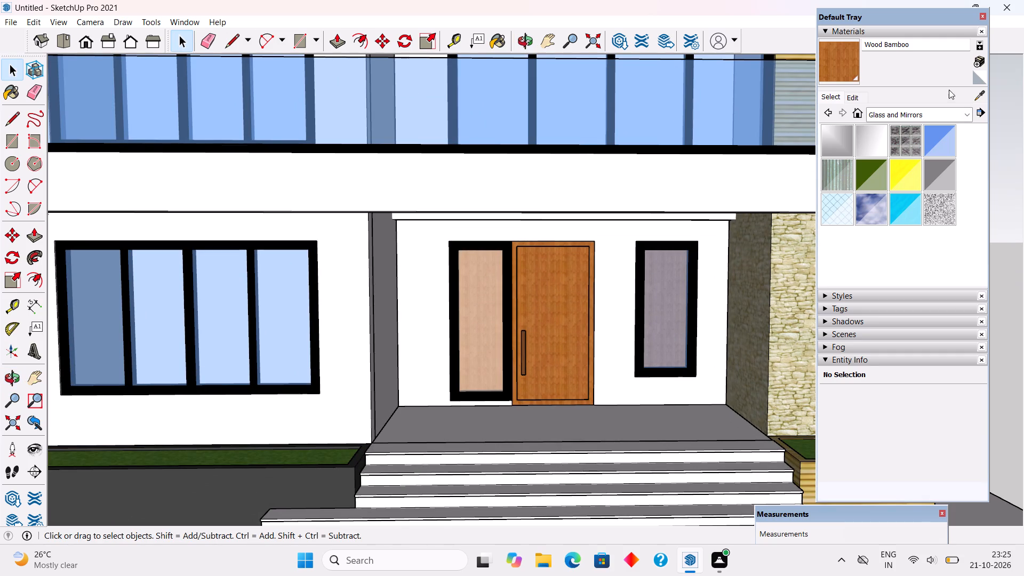
left_click(974, 99)
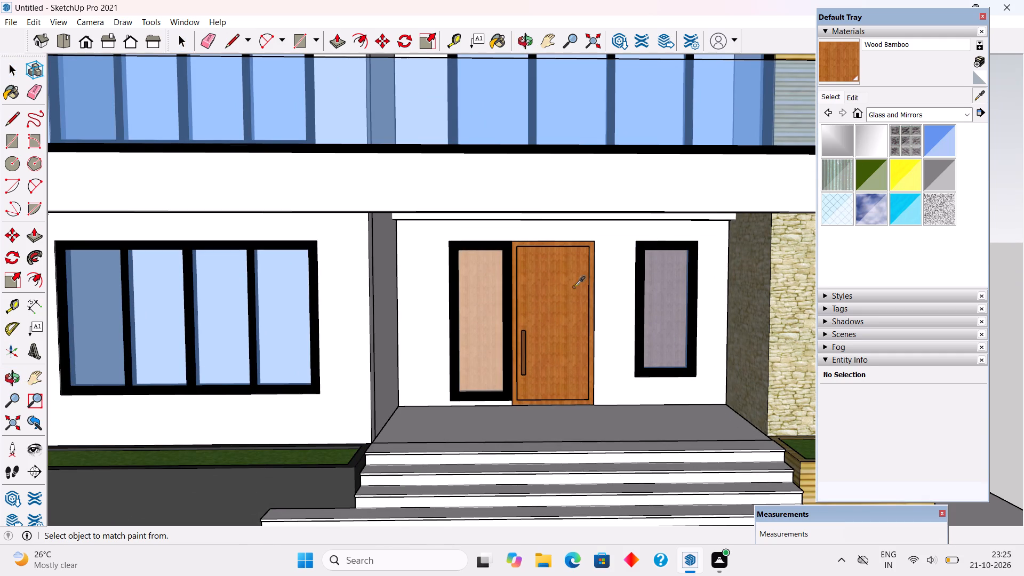
left_click(477, 346)
left_click(653, 316)
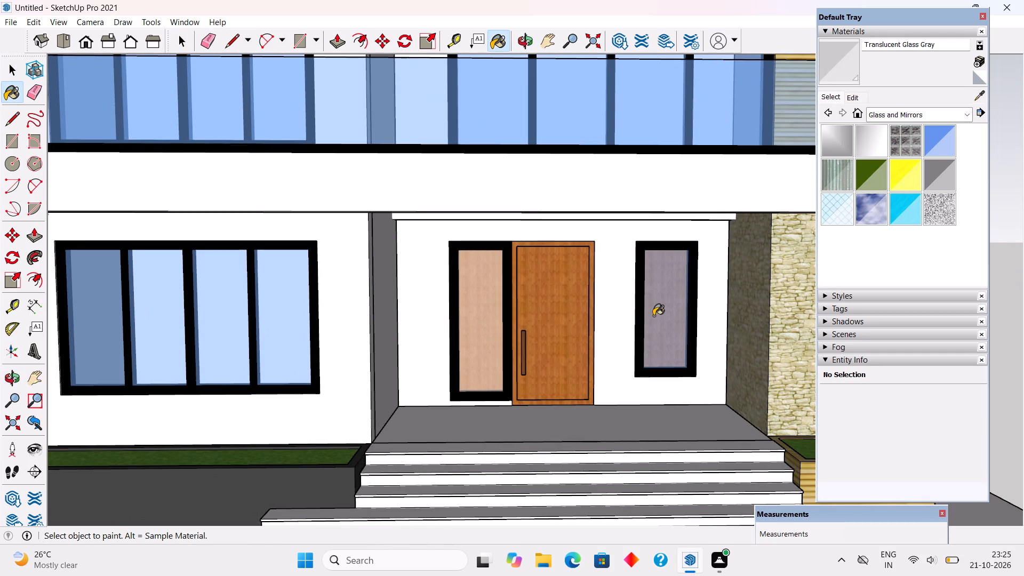
key("space")
Paint the stone pillar beside the entrance with Stone Sandstone Ashlar Light from the Brick, Cladding and Siding collection.
scroll(653, 316, "down", 6)
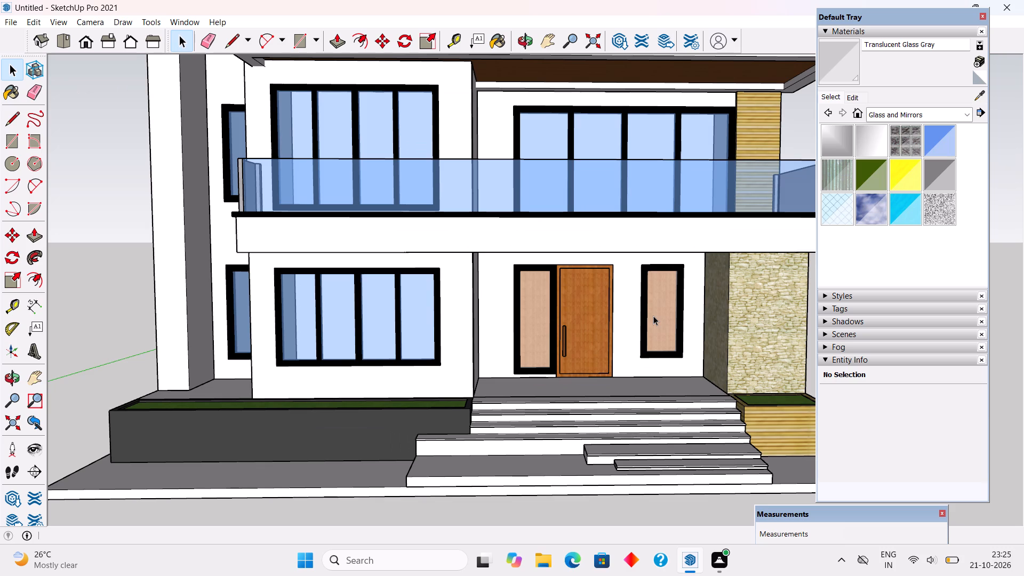
scroll(653, 316, "down", 9)
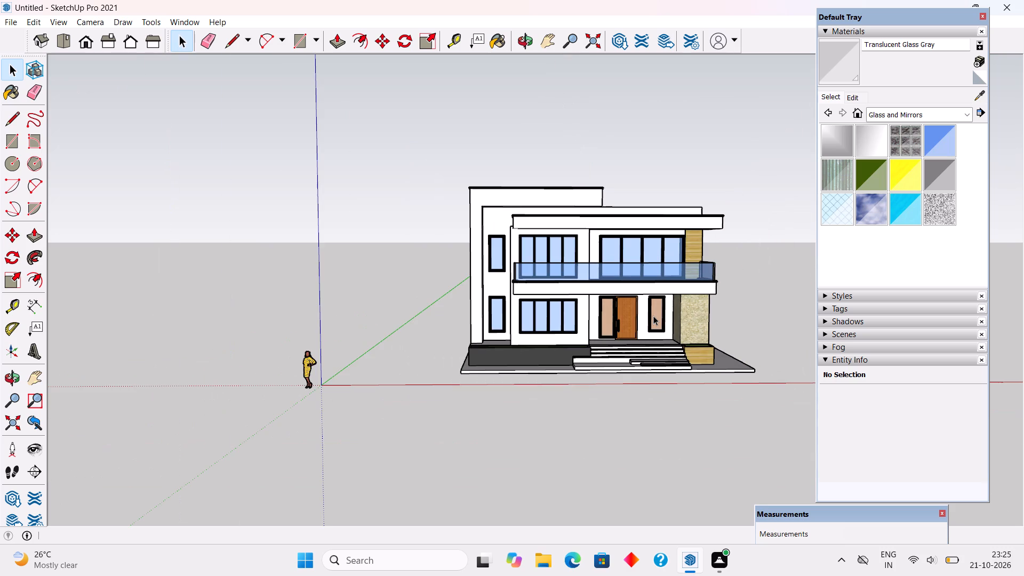
scroll(653, 316, "down", 5)
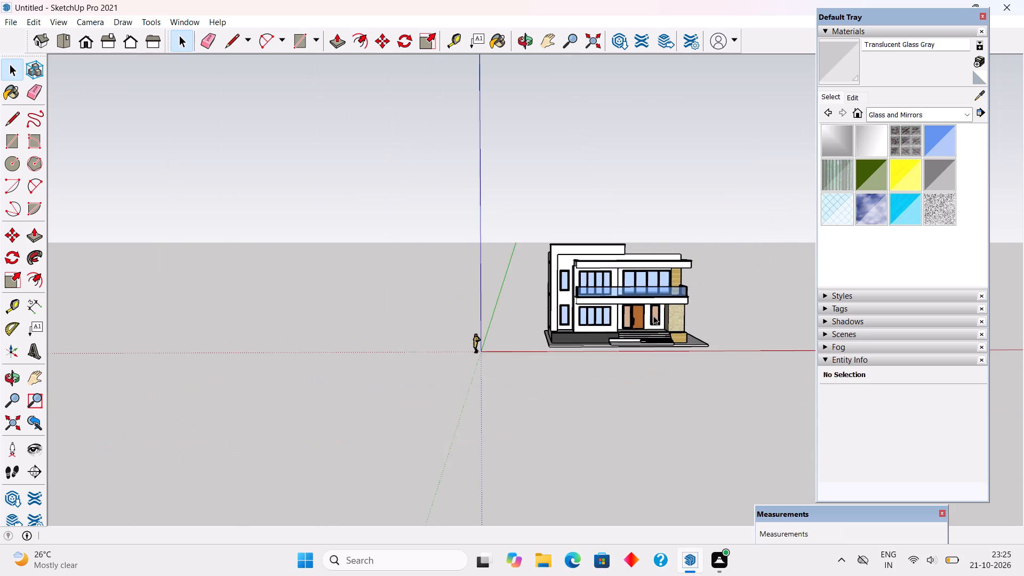
scroll(681, 241, "up", 9)
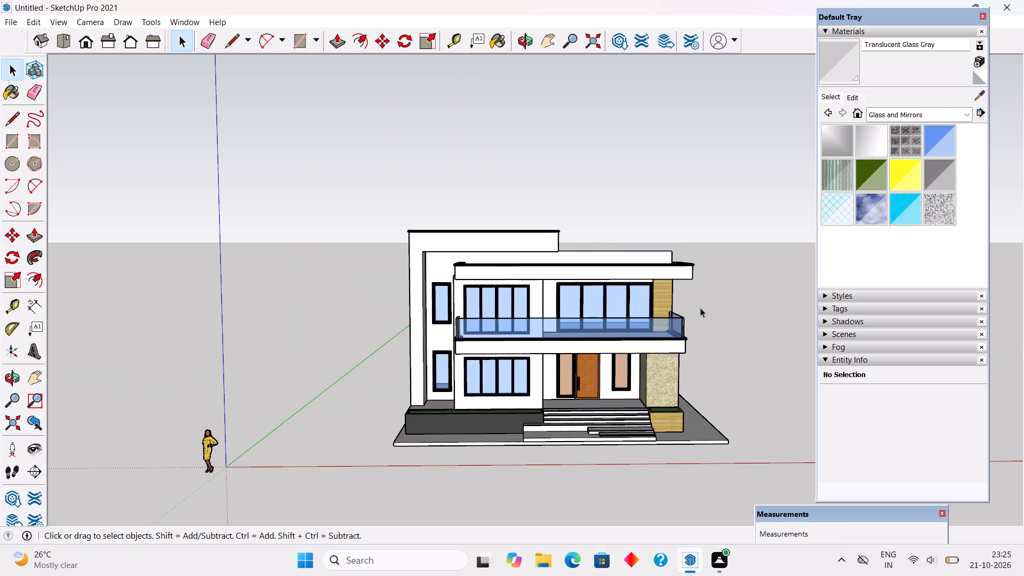
scroll(679, 326, "up", 3)
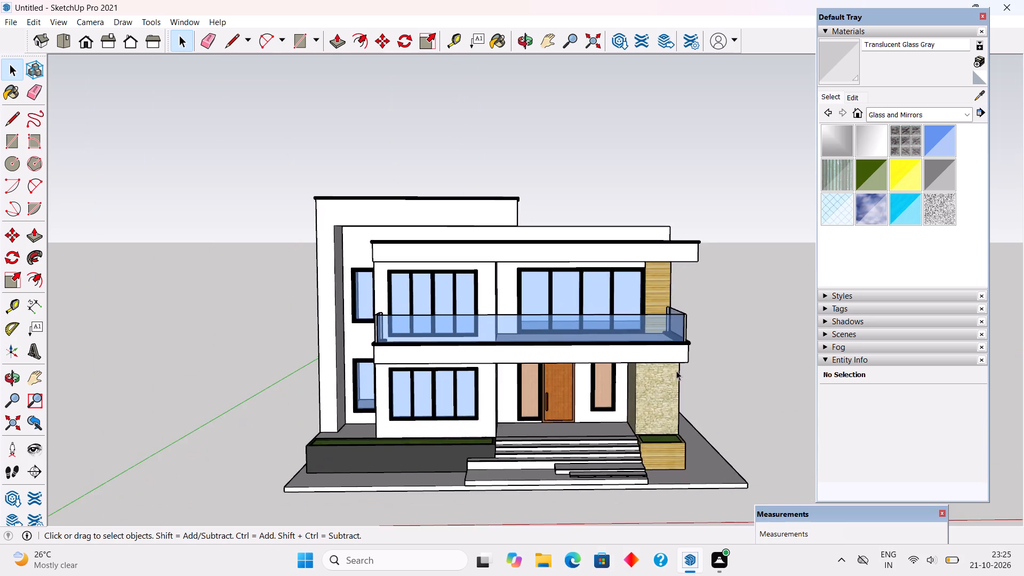
scroll(676, 371, "up", 9)
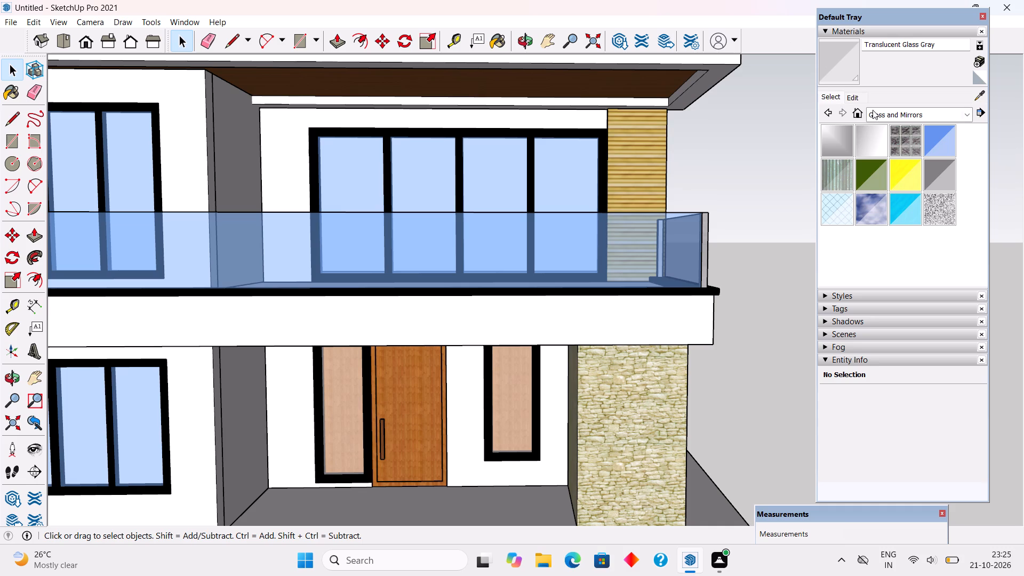
left_click(873, 113)
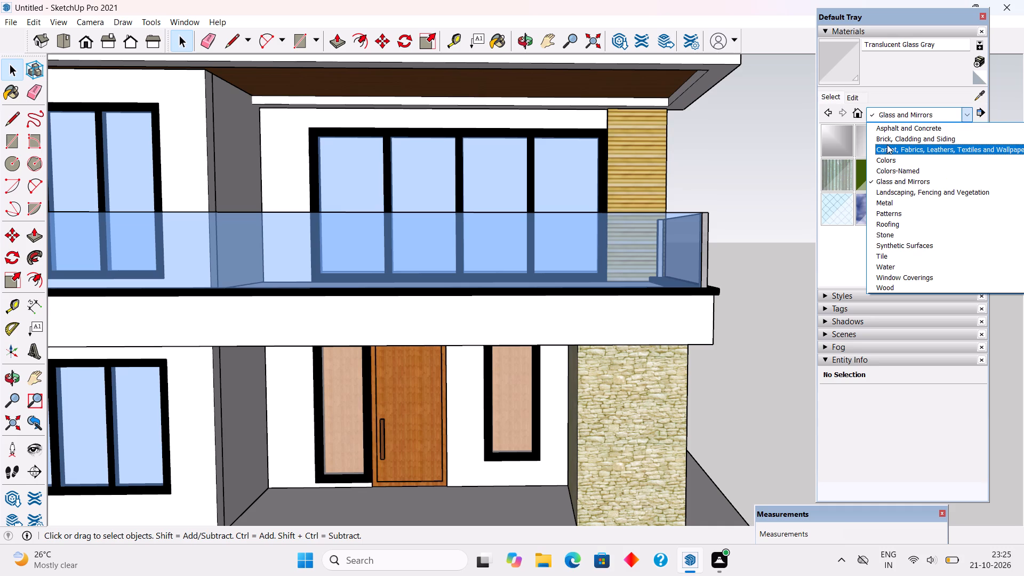
left_click(890, 138)
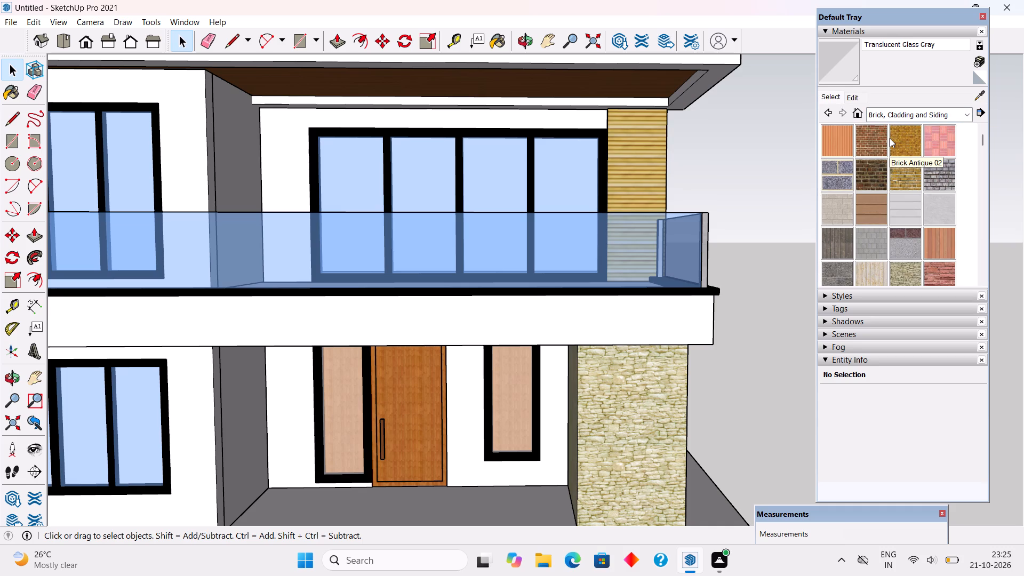
scroll(890, 138, "down", 1)
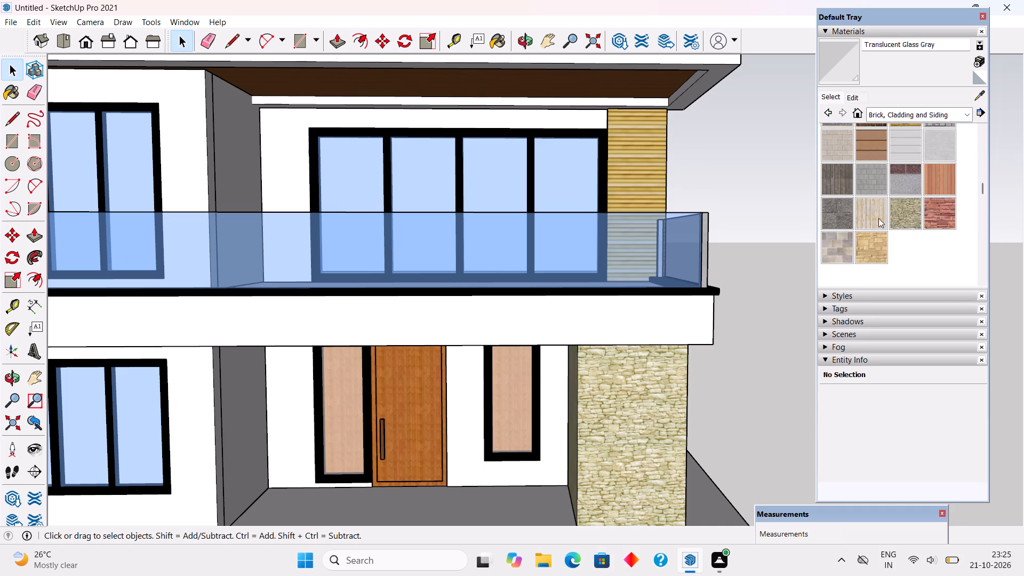
left_click(869, 247)
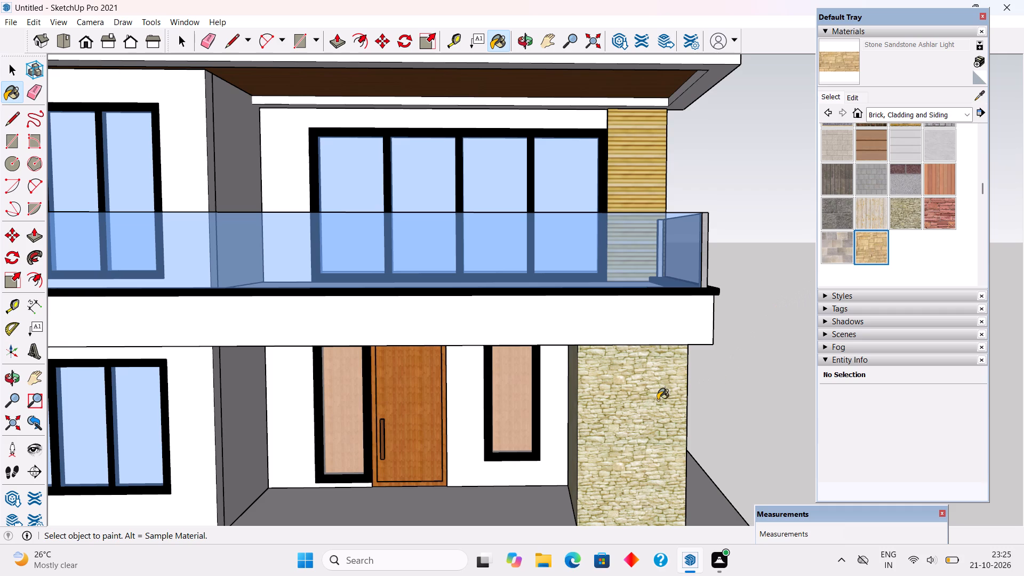
left_click(658, 400)
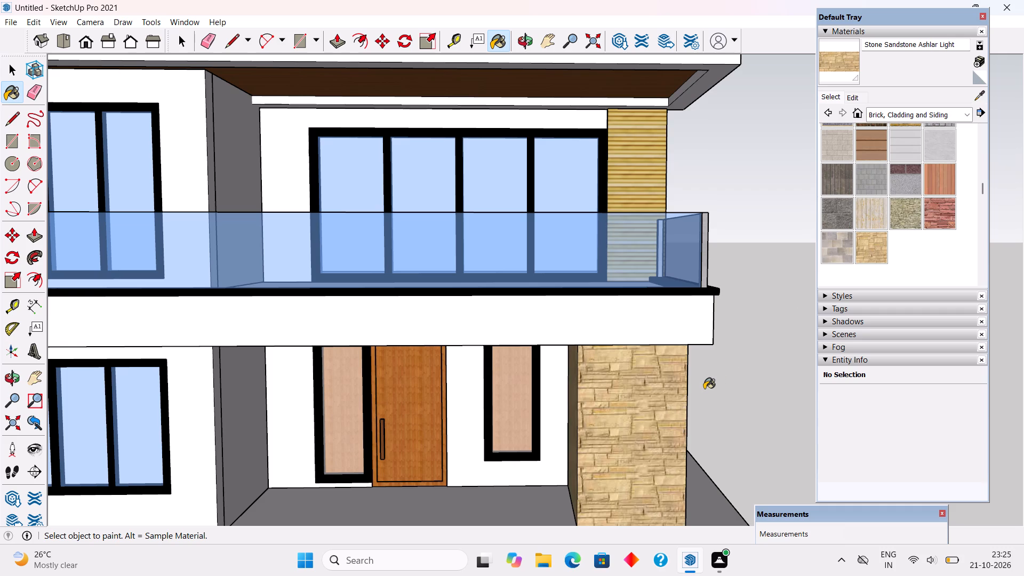
Brighten the colour of the Stone Sandstone Ashlar Light material slightly.
scroll(705, 388, "up", 2)
scroll(705, 386, "down", 13)
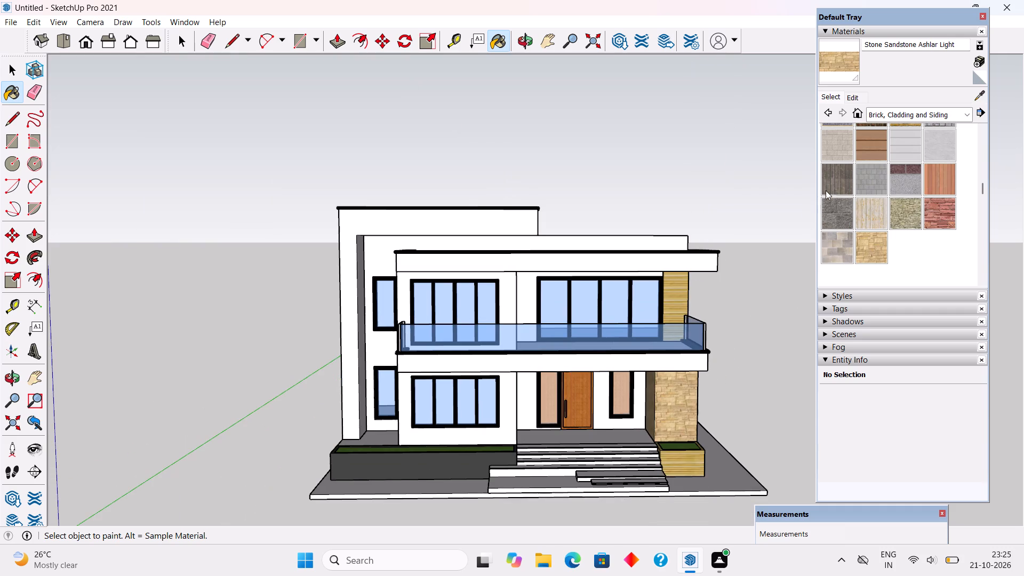
left_click(854, 89)
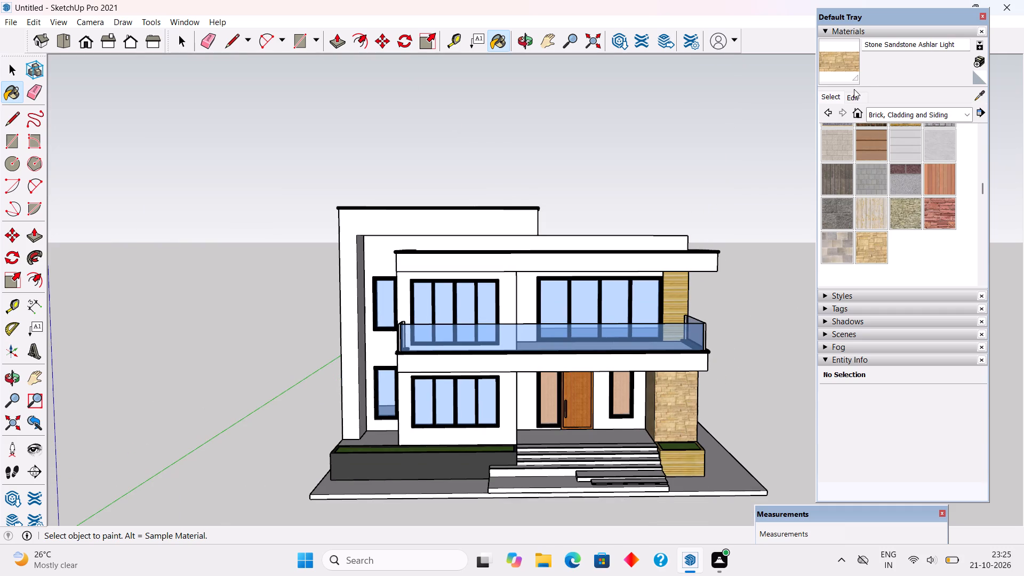
left_click(851, 97)
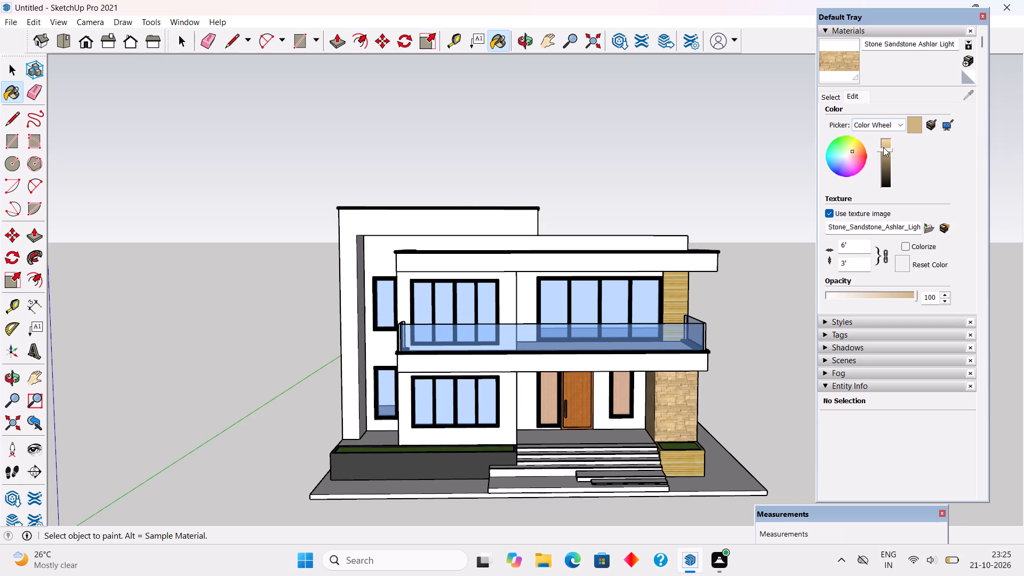
left_click(883, 147)
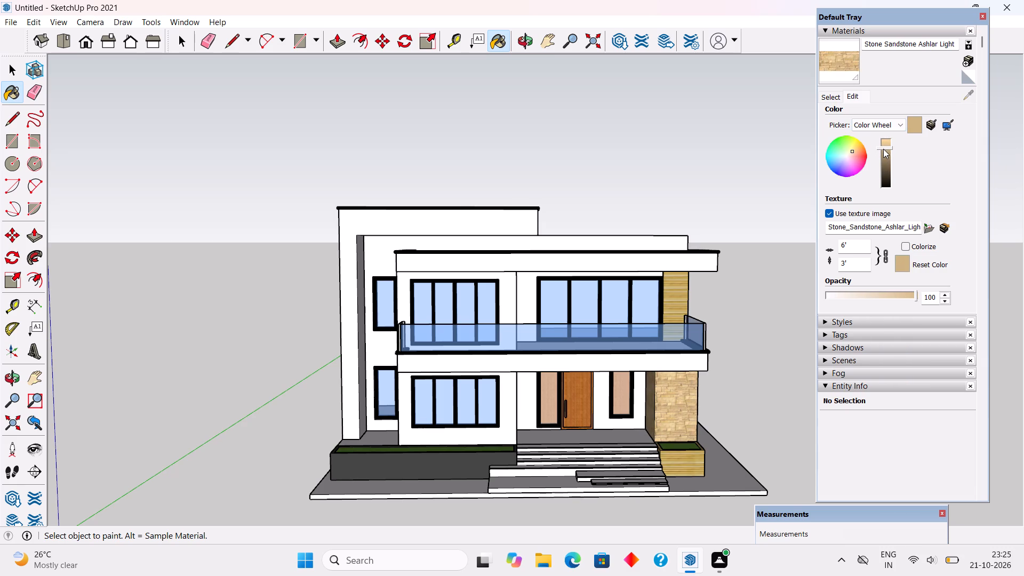
Examine the painted house from the front, the soffit side below, the side wall and the roof above.
scroll(801, 266, "down", 4)
scroll(750, 339, "up", 6)
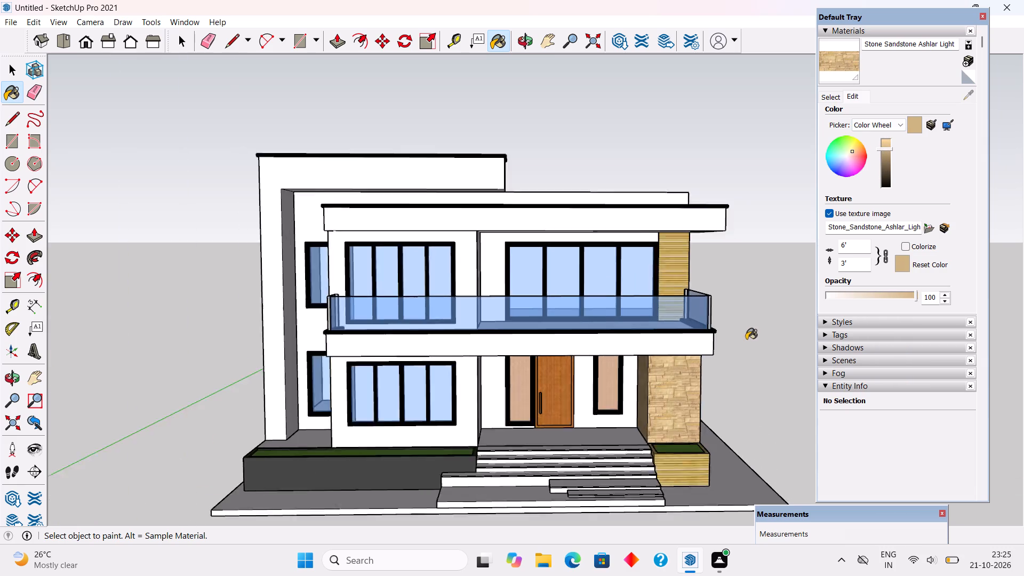
scroll(721, 366, "up", 2)
middle_click_drag(704, 362, 739, 278)
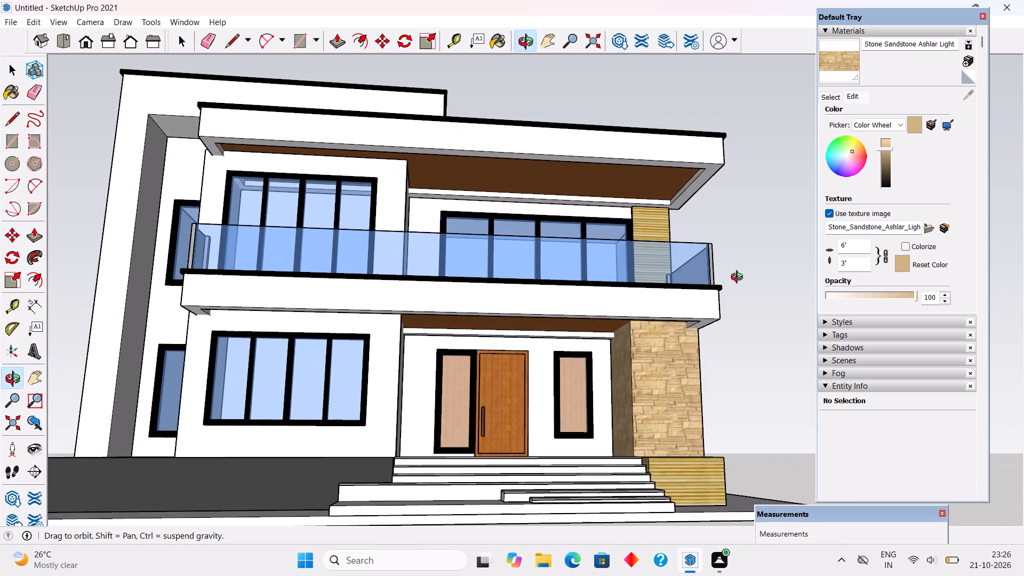
middle_click_drag(739, 278, 744, 281)
scroll(744, 281, "down", 3)
key("space")
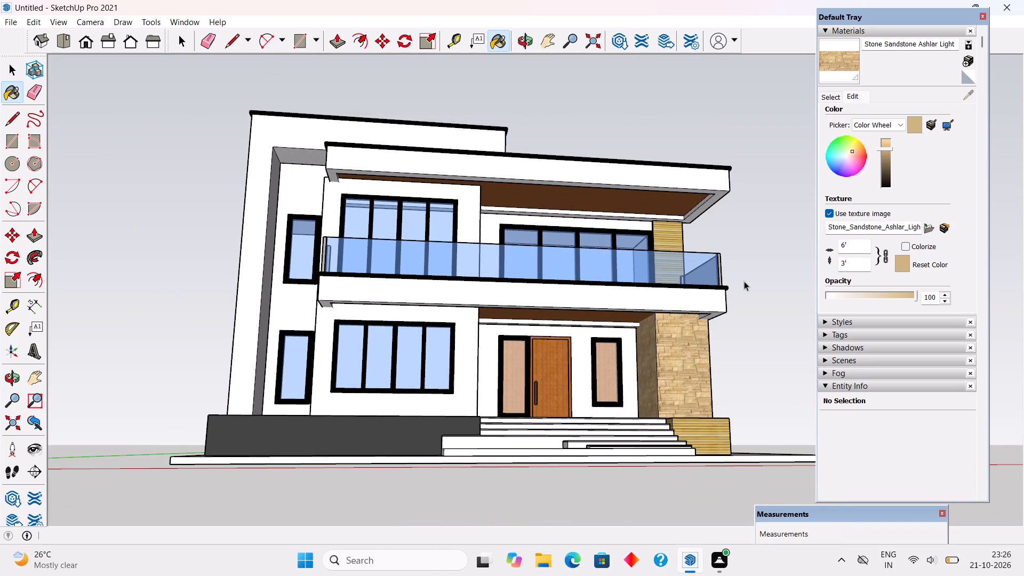
scroll(744, 281, "down", 2)
left_click(744, 281)
middle_click_drag(652, 179, 654, 210)
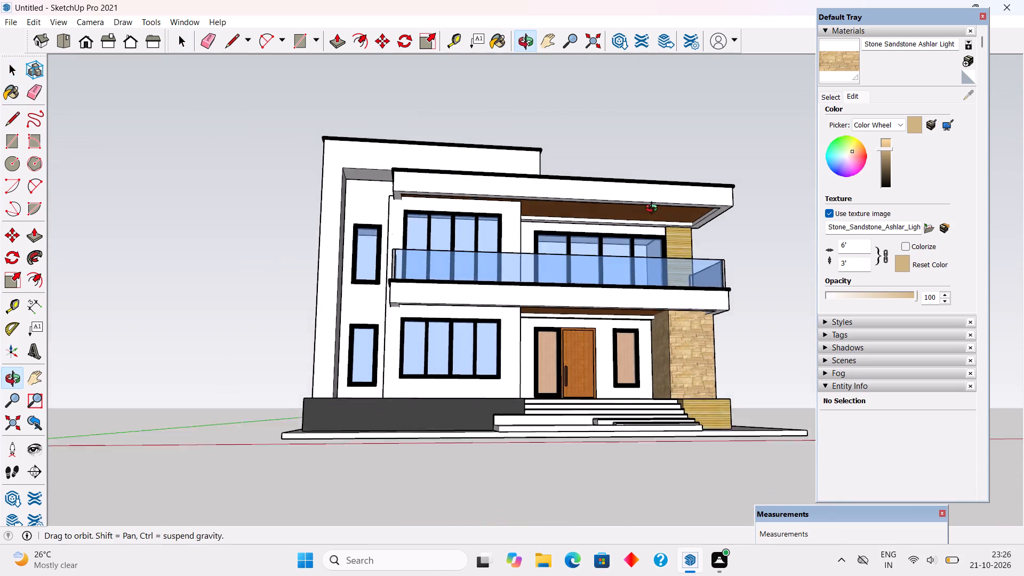
middle_click_drag(654, 210, 615, 221)
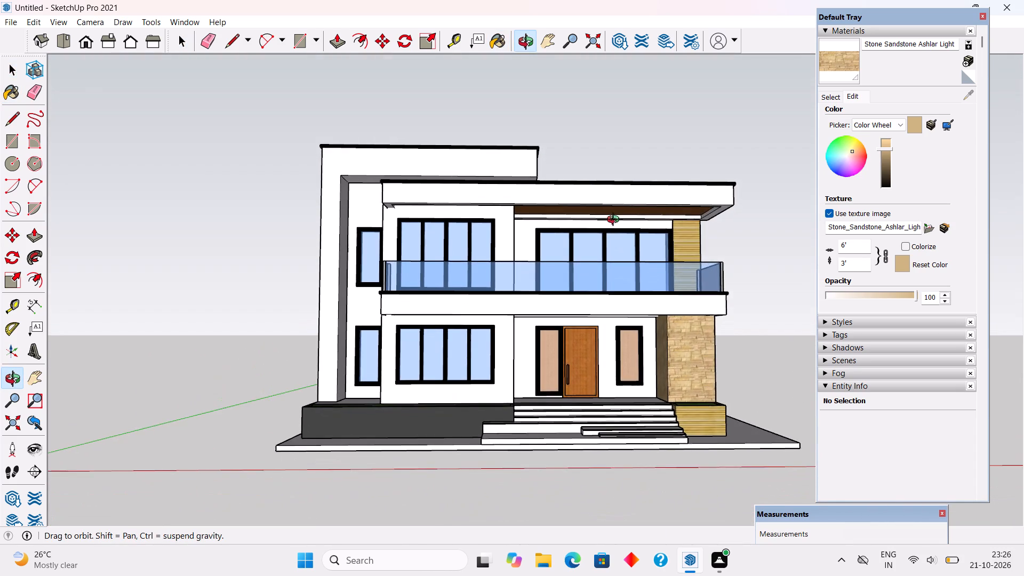
middle_click_drag(615, 221, 617, 217)
scroll(691, 215, "up", 3)
middle_click_drag(697, 199, 694, 181)
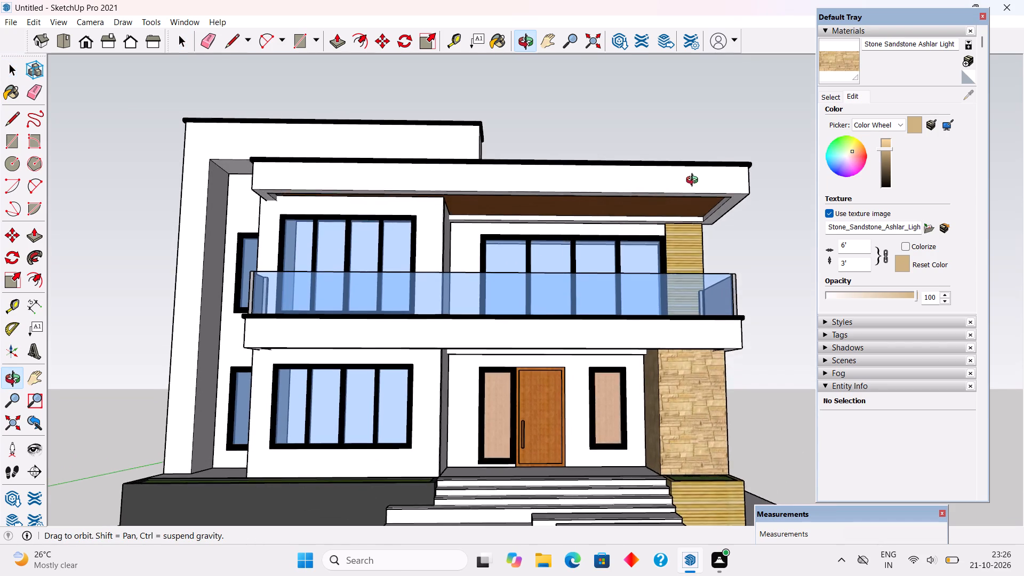
middle_click_drag(694, 181, 668, 209)
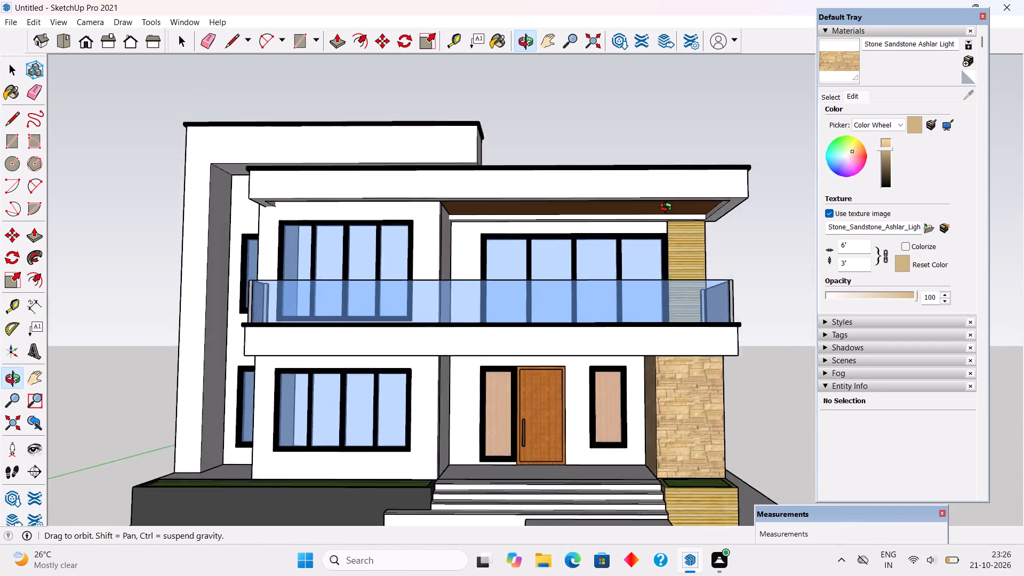
middle_click_drag(668, 209, 156, 306)
scroll(687, 129, "up", 1)
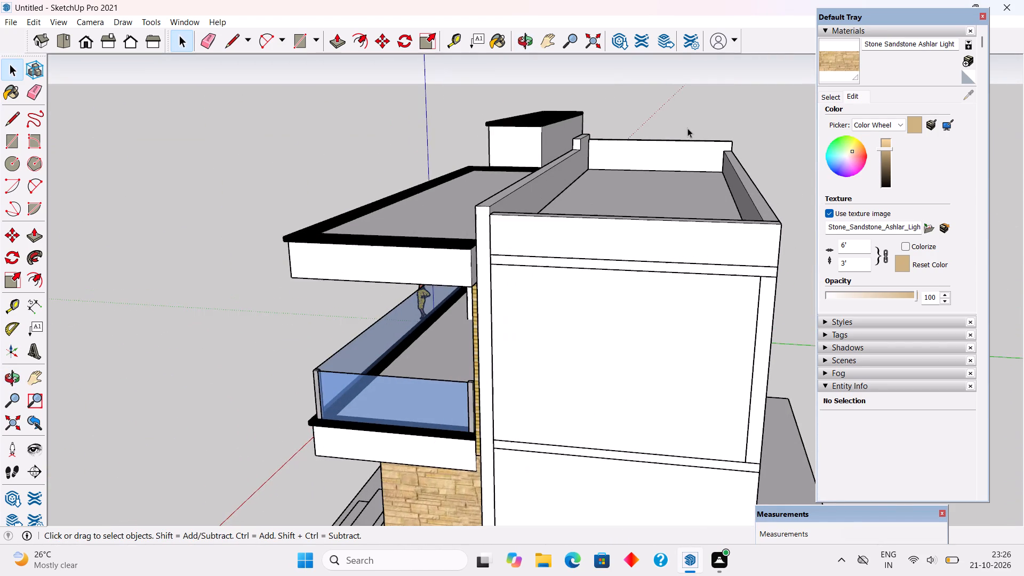
middle_click_drag(655, 151, 742, 213)
scroll(676, 244, "down", 1)
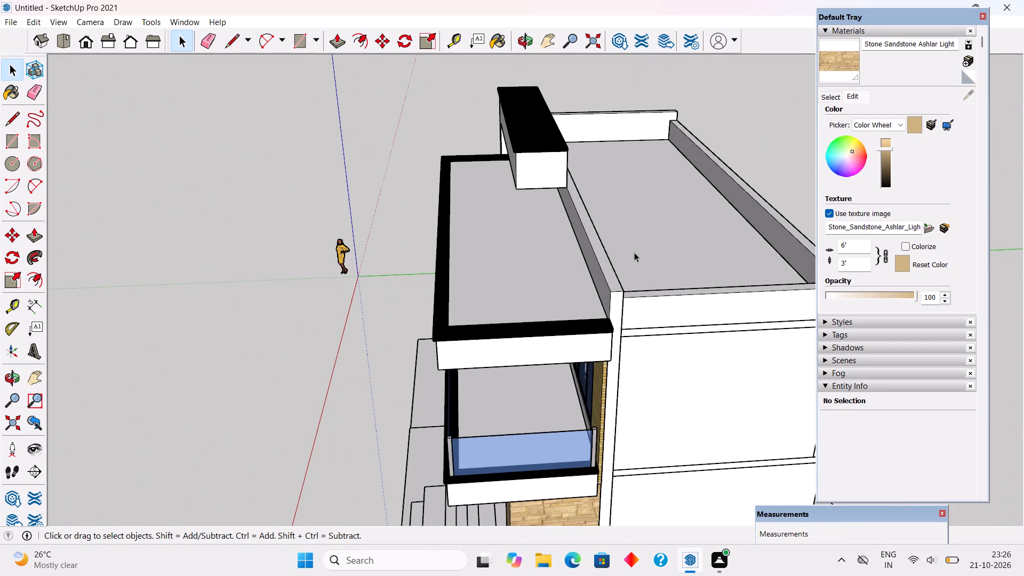
scroll(545, 267, "down", 9)
middle_click_drag(512, 315, 714, 327)
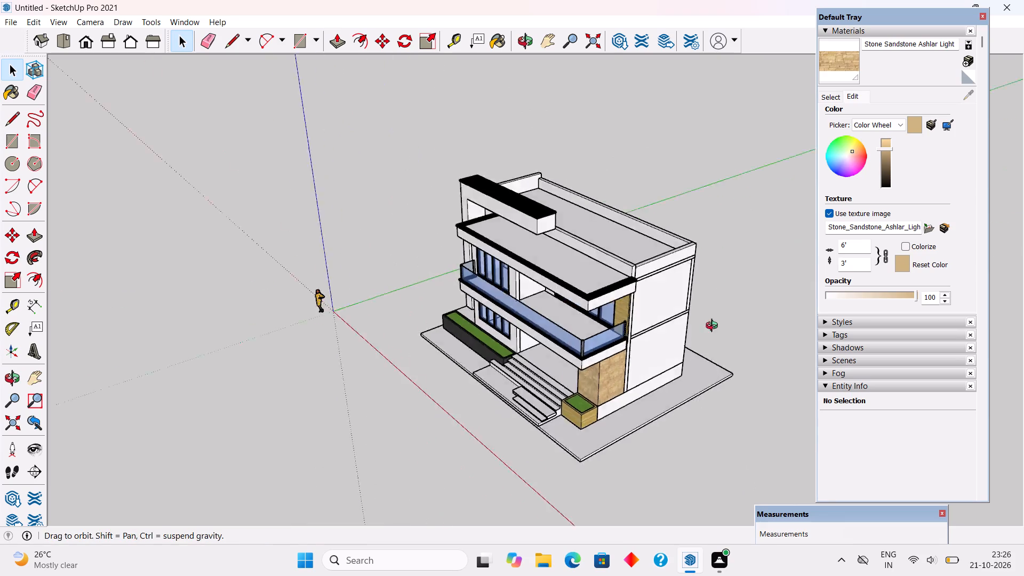
middle_click_drag(714, 327, 801, 298)
middle_click_drag(620, 372, 797, 276)
scroll(558, 420, "up", 7)
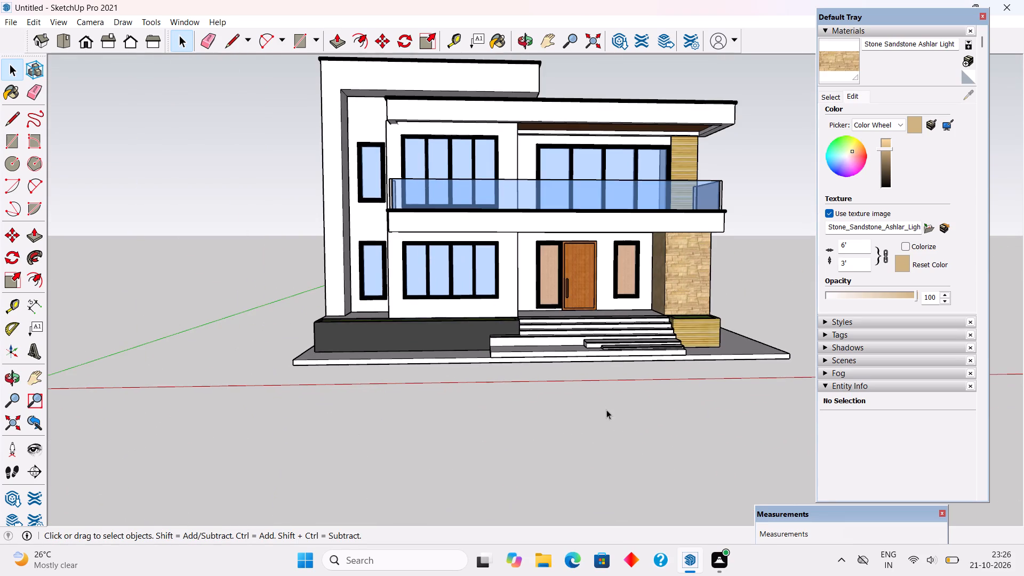
middle_click_drag(635, 406, 642, 405)
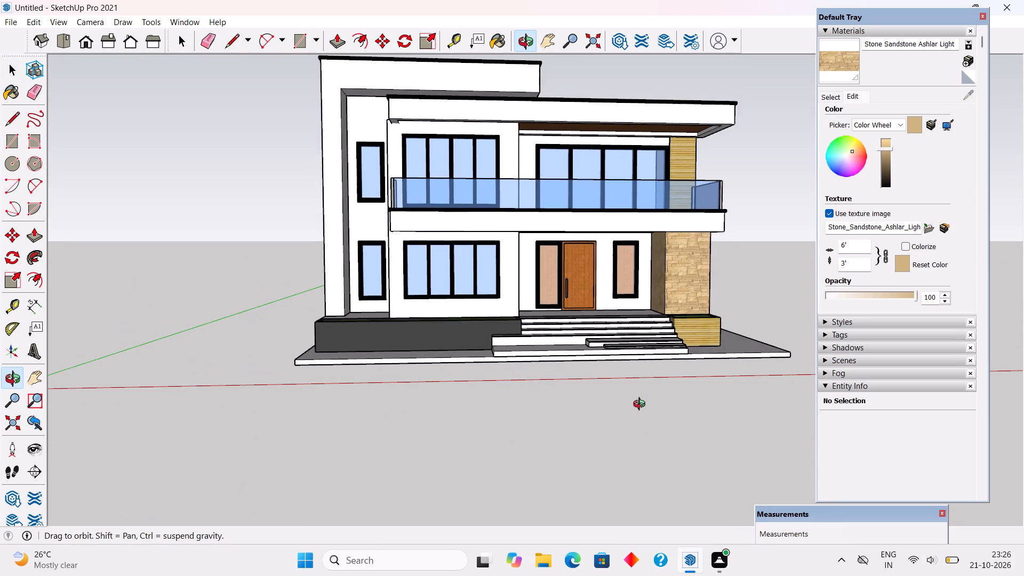
middle_click_drag(642, 405, 640, 409)
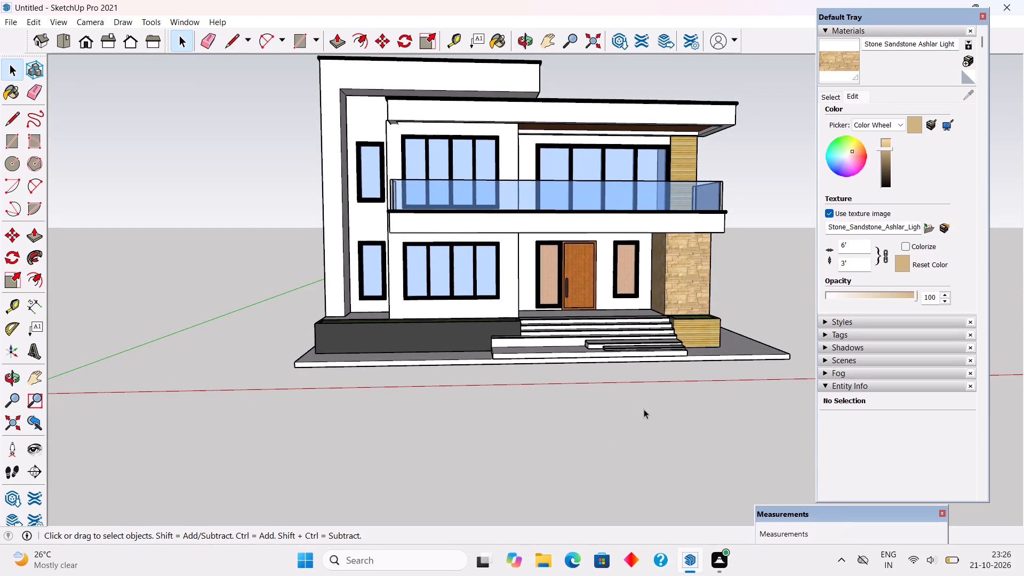
scroll(644, 409, "down", 3)
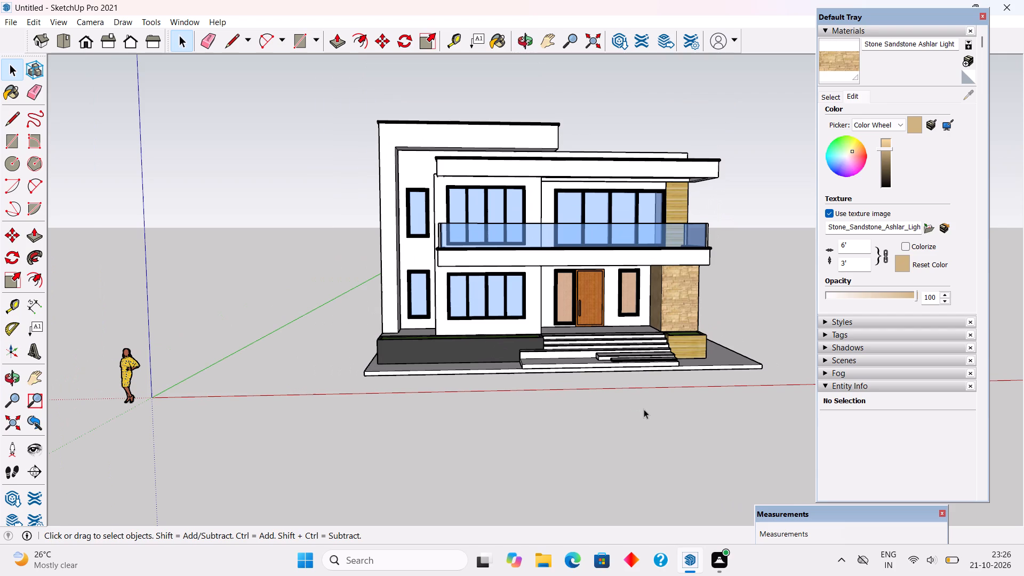
scroll(644, 409, "up", 1)
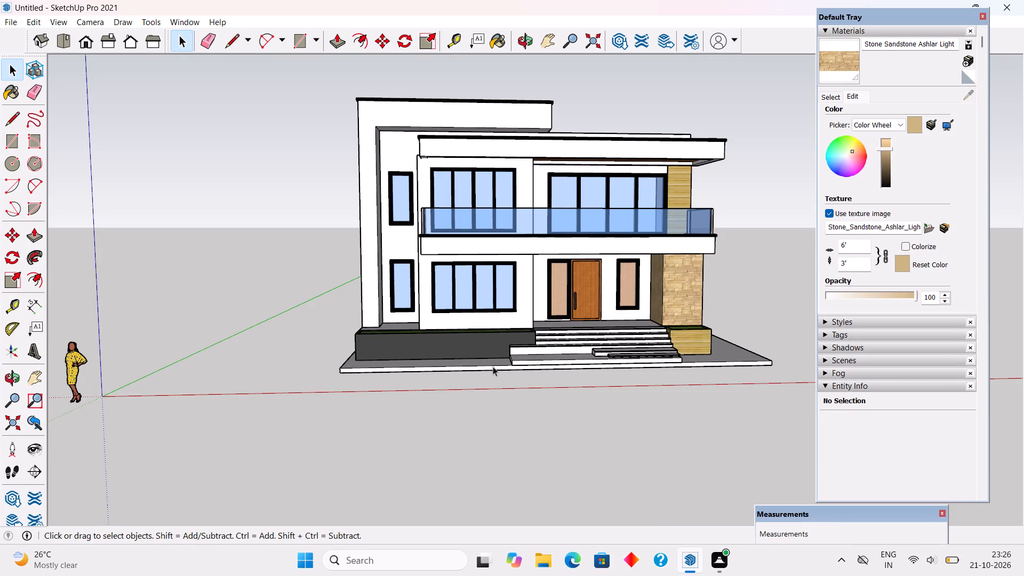
middle_click_drag(669, 384, 695, 365)
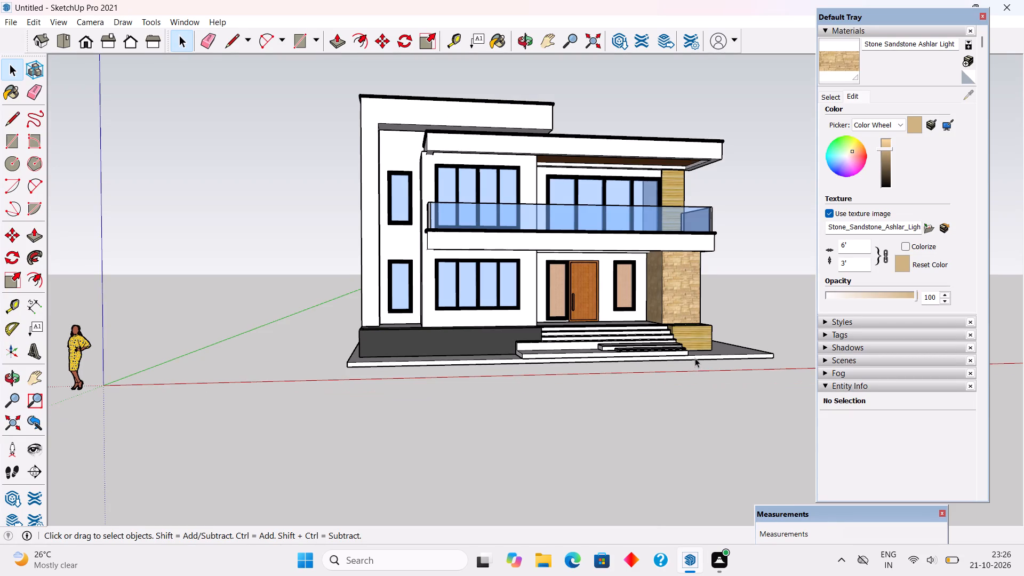
middle_click_drag(687, 349, 644, 354)
scroll(644, 354, "up", 2)
scroll(644, 354, "down", 3)
scroll(583, 130, "up", 3)
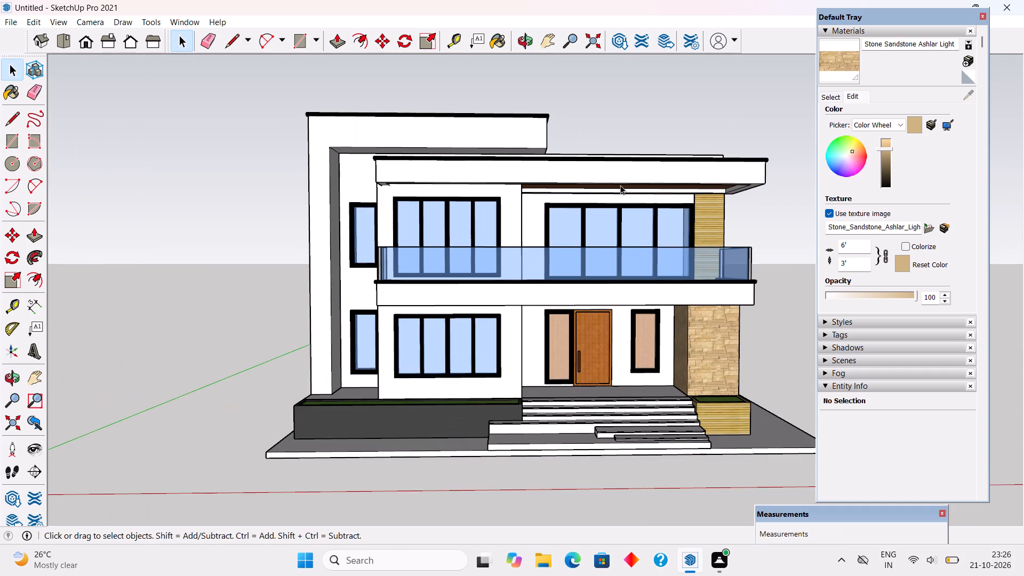
scroll(621, 185, "up", 1)
middle_click_drag(629, 179, 634, 173)
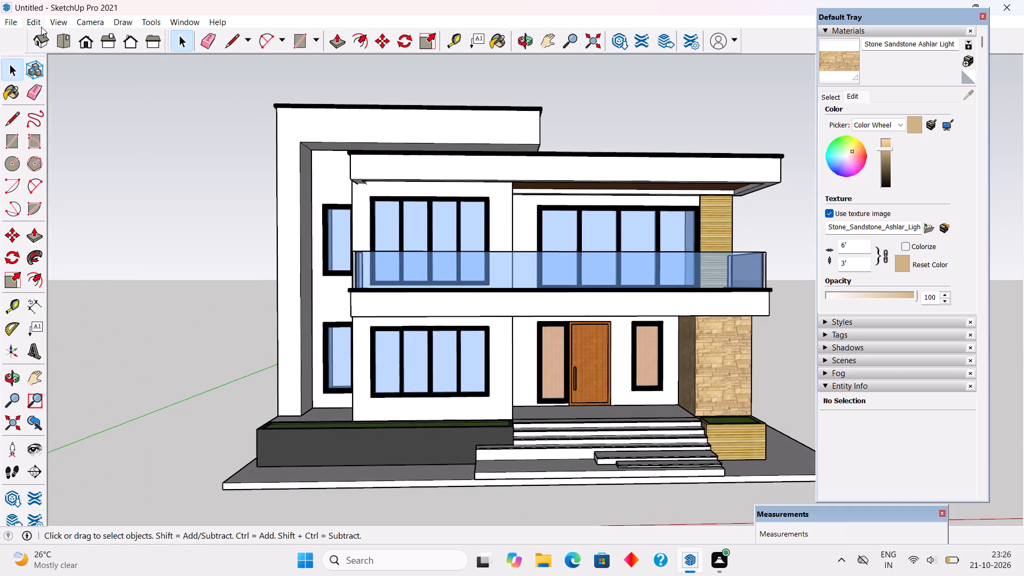
Save the model as a SketchUp file named elevation 24 in the Downloads folder.
left_click(6, 18)
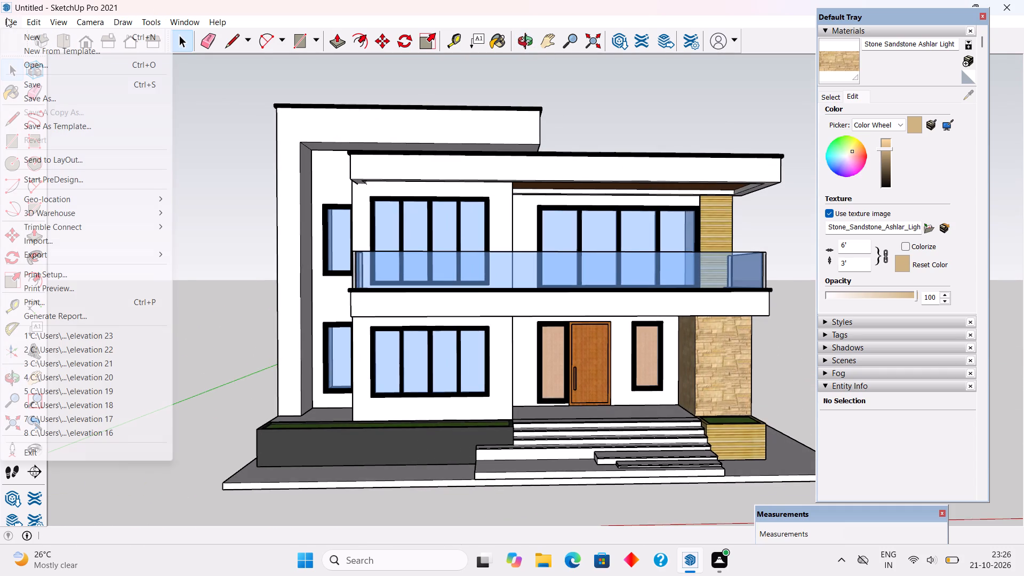
left_click(33, 96)
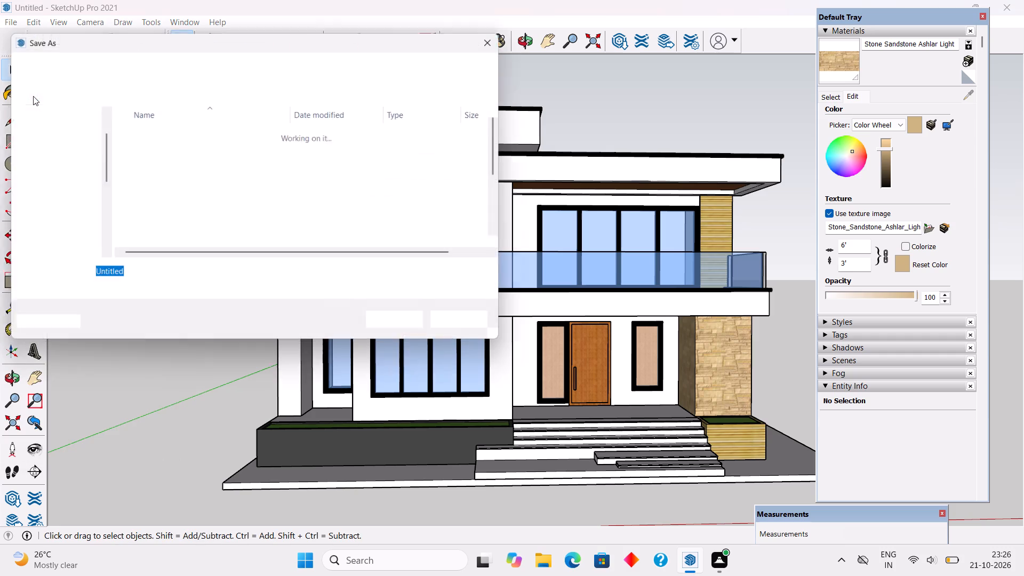
left_click(76, 169)
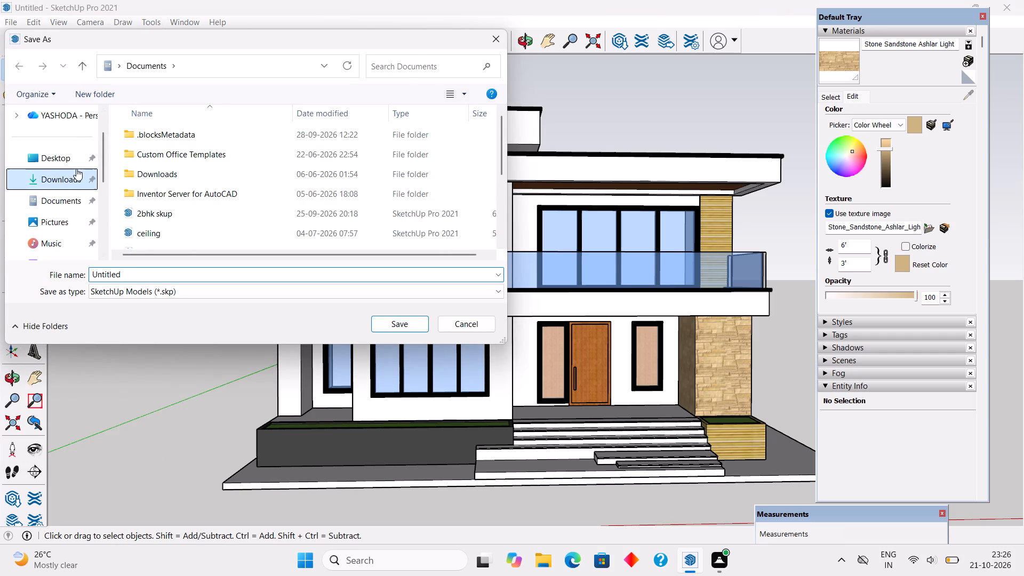
left_click(150, 278)
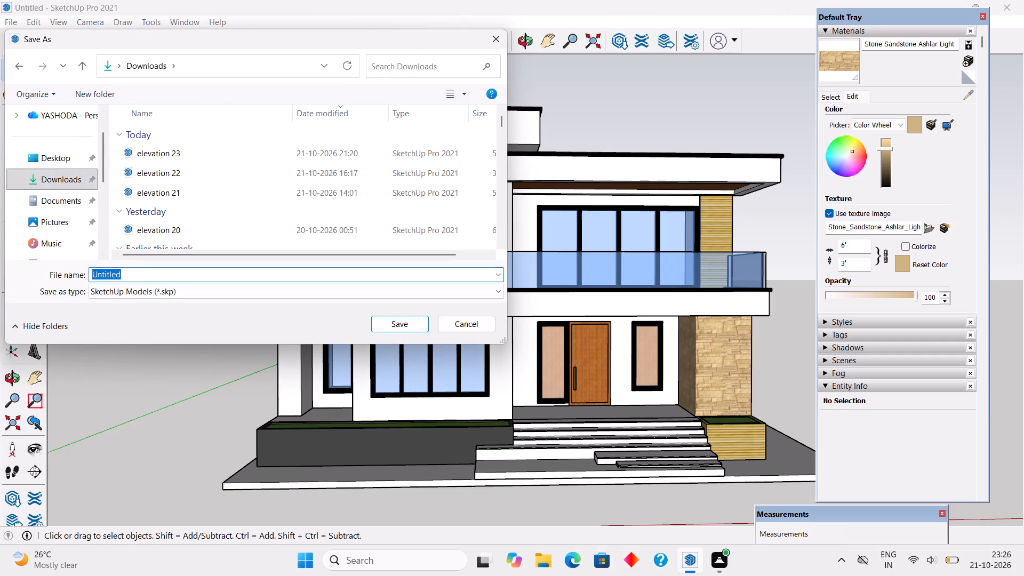
key("BackSpace")
type("elevation")
key("space")
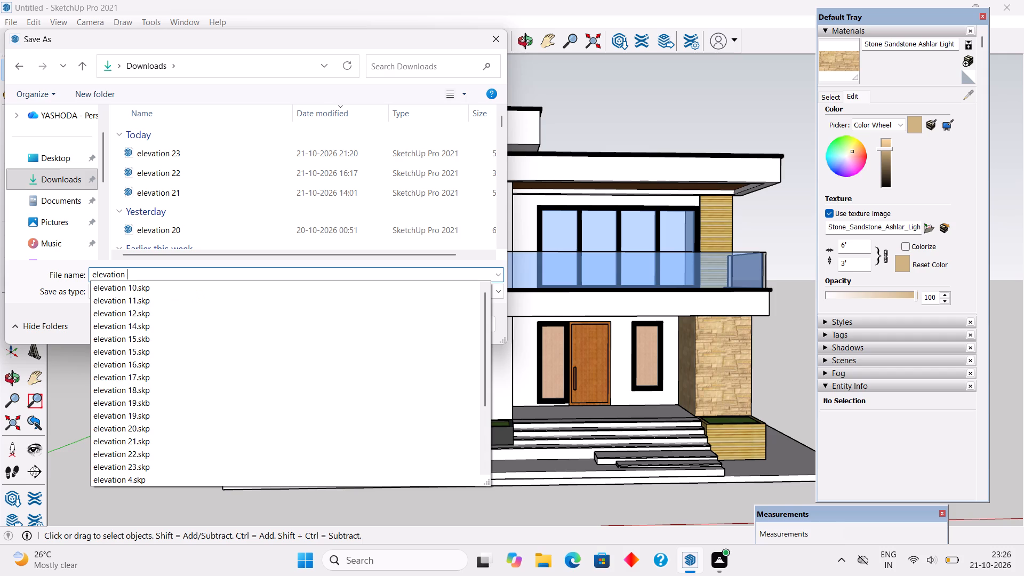
type("24")
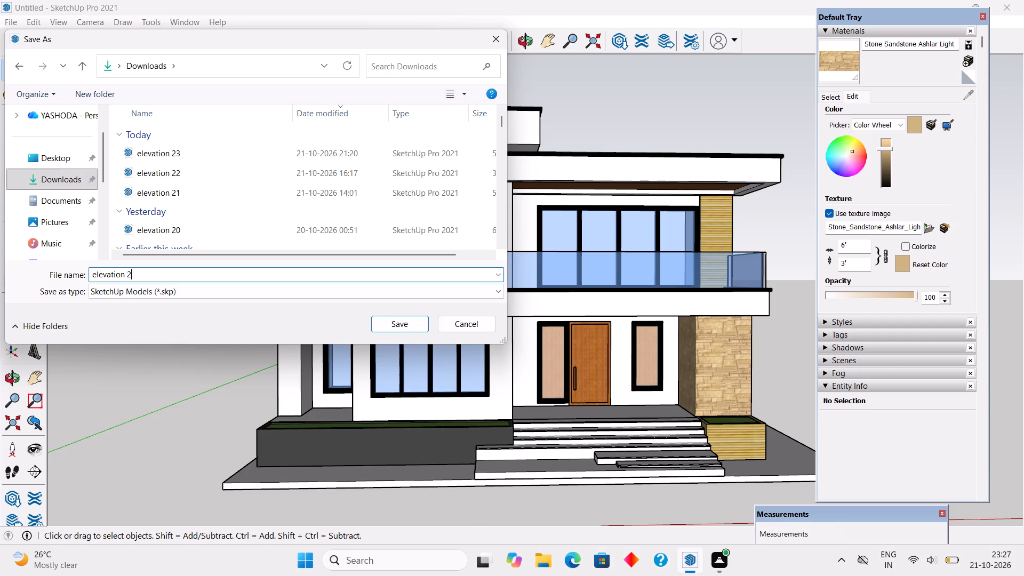
left_click(391, 321)
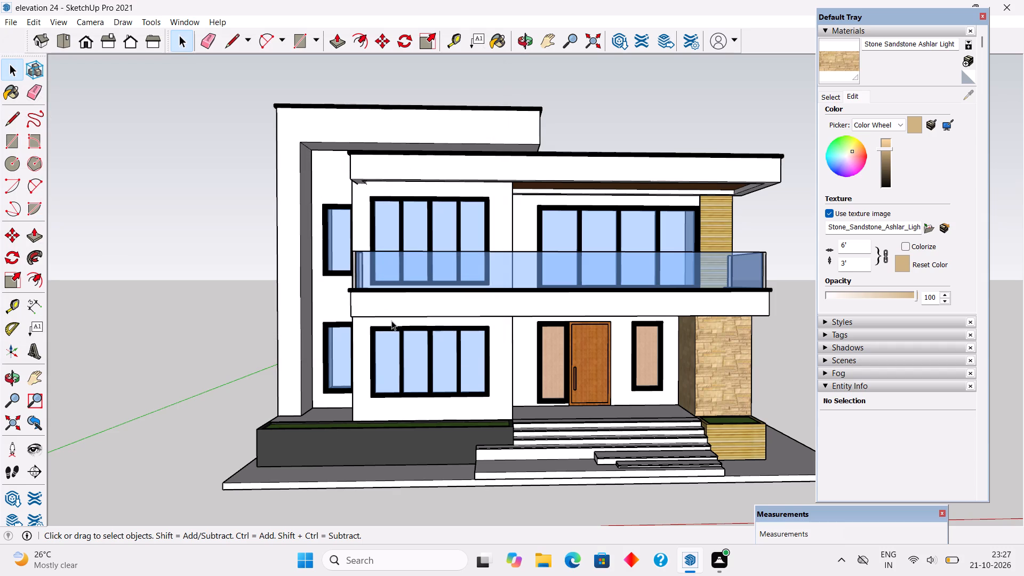
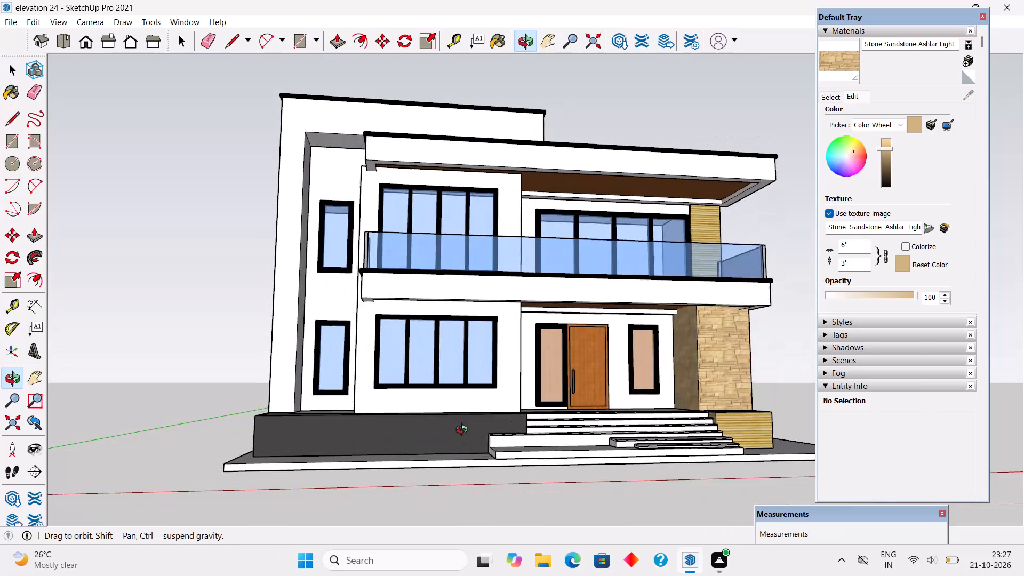
Push the base slab's side face nearest the dark planter inward about 6' 9 11/16" towards the house wall.
scroll(322, 227, "up", 10)
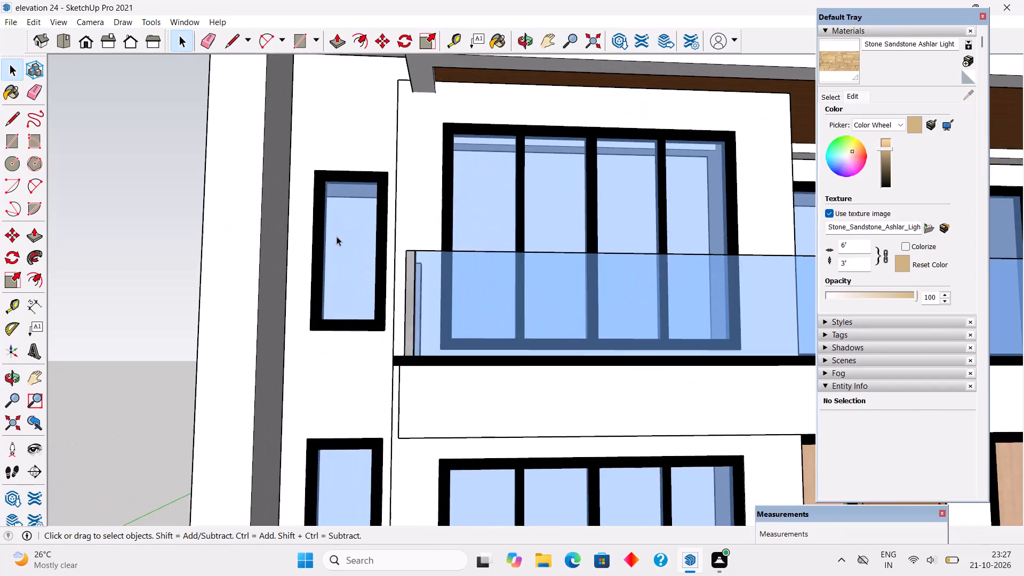
middle_click_drag(350, 274, 673, 455)
scroll(675, 455, "down", 3)
scroll(425, 287, "down", 11)
middle_click_drag(355, 311, 655, 189)
scroll(471, 175, "down", 4)
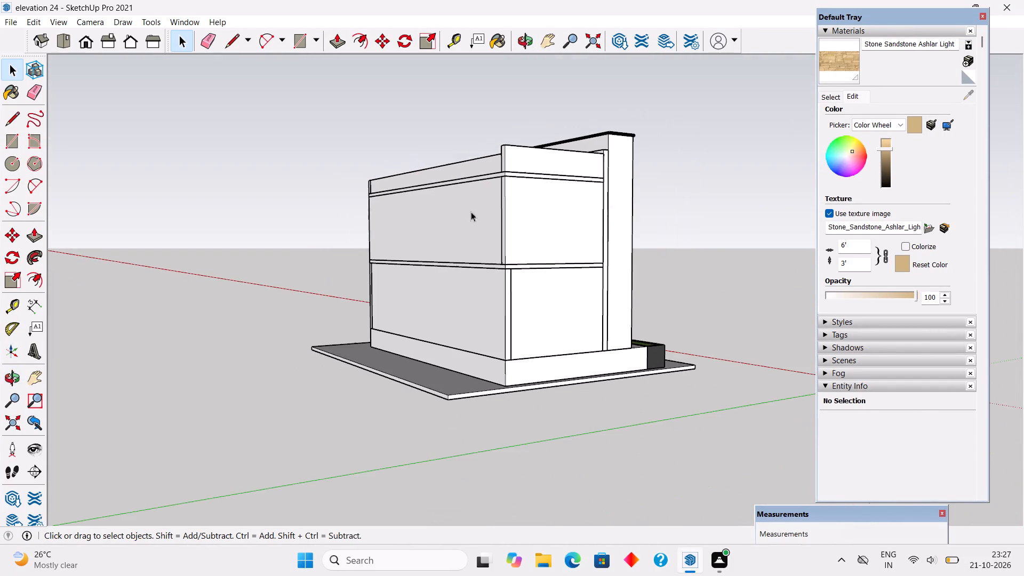
middle_click_drag(556, 316, 546, 369)
scroll(173, 354, "down", 1)
scroll(473, 420, "up", 6)
left_click(316, 464)
left_click(340, 435)
triple_click(348, 428)
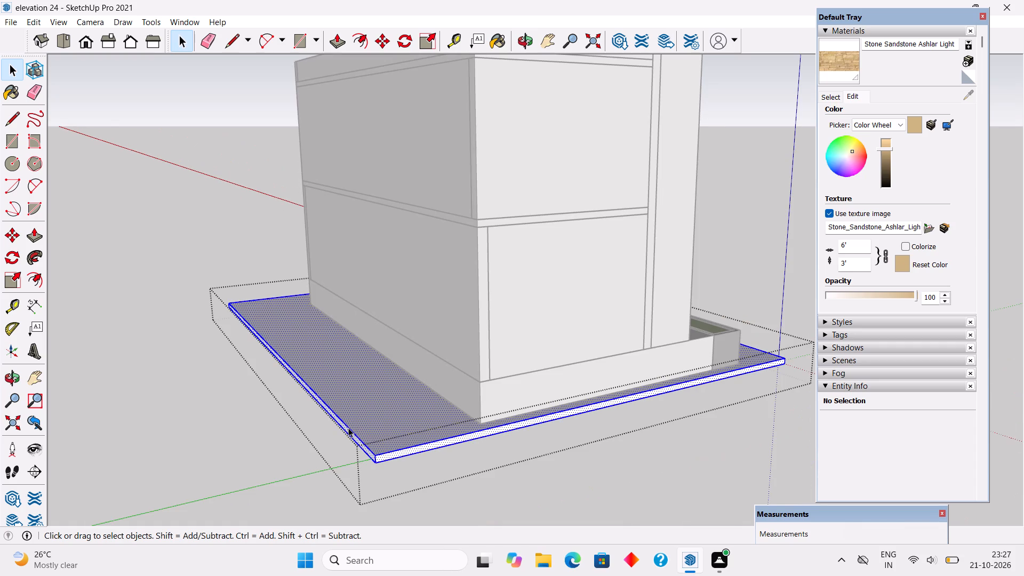
key("p")
left_click(354, 436)
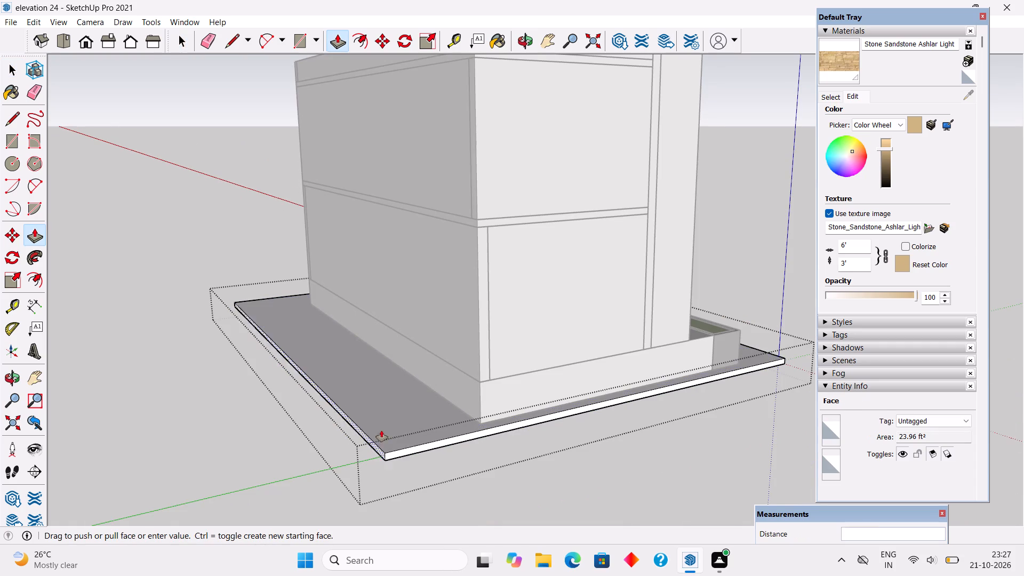
left_click(452, 441)
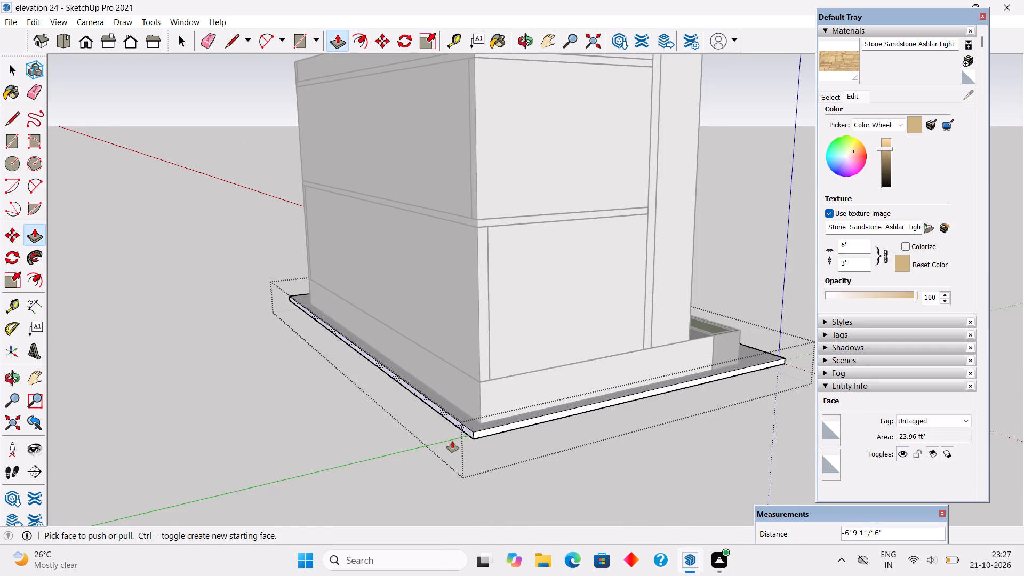
key("space")
left_click(331, 421)
scroll(463, 406, "down", 3)
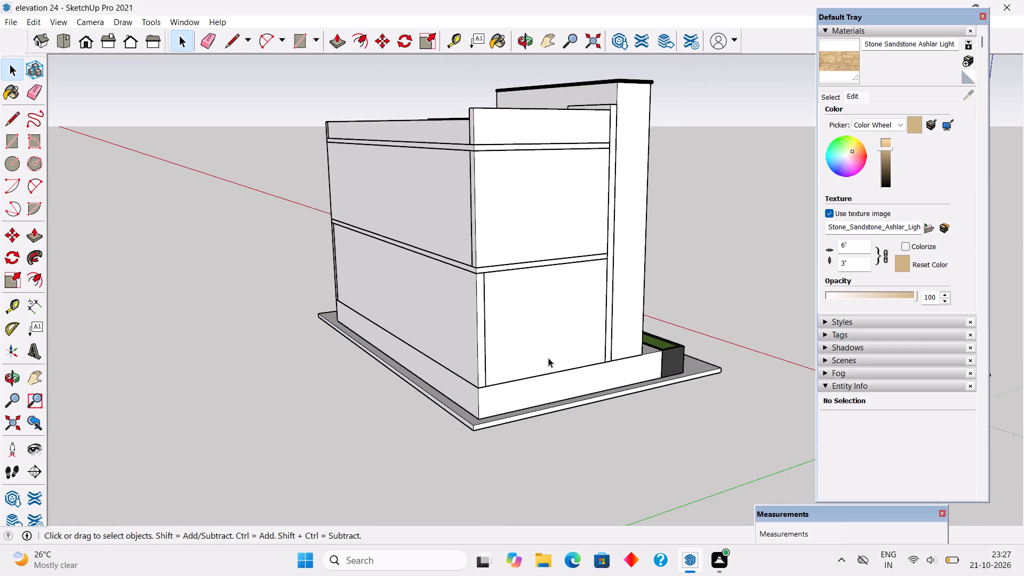
Push the base slab's opposite side face, next to the wood-textured planter, inward about 2' 5 1/2".
middle_click_drag(534, 357, 59, 354)
middle_click_drag(431, 344, 195, 388)
middle_click_drag(406, 389, 301, 393)
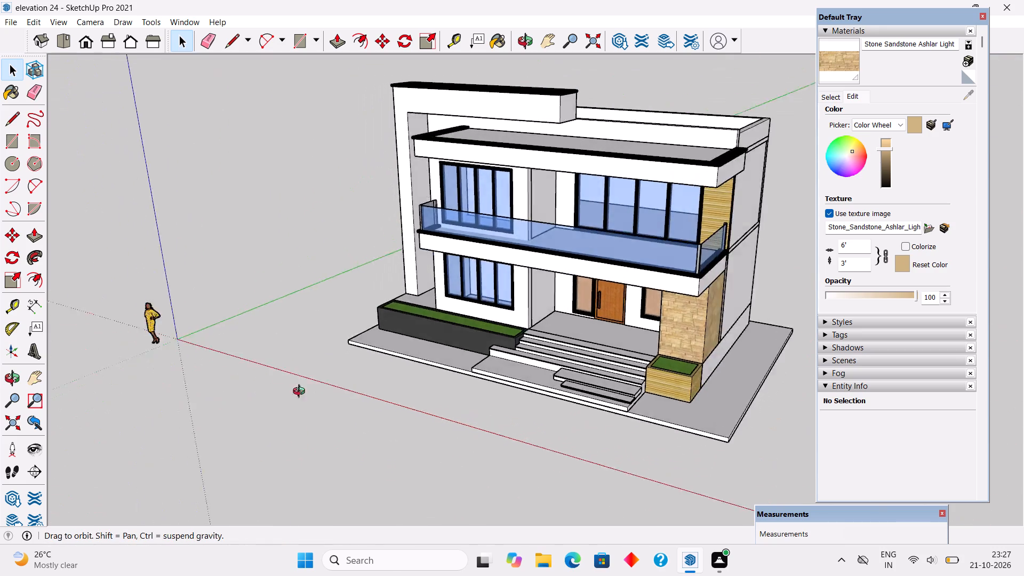
middle_click_drag(301, 393, 159, 397)
scroll(638, 479, "up", 1)
middle_click_drag(573, 458, 507, 439)
scroll(594, 460, "up", 3)
triple_click(606, 454)
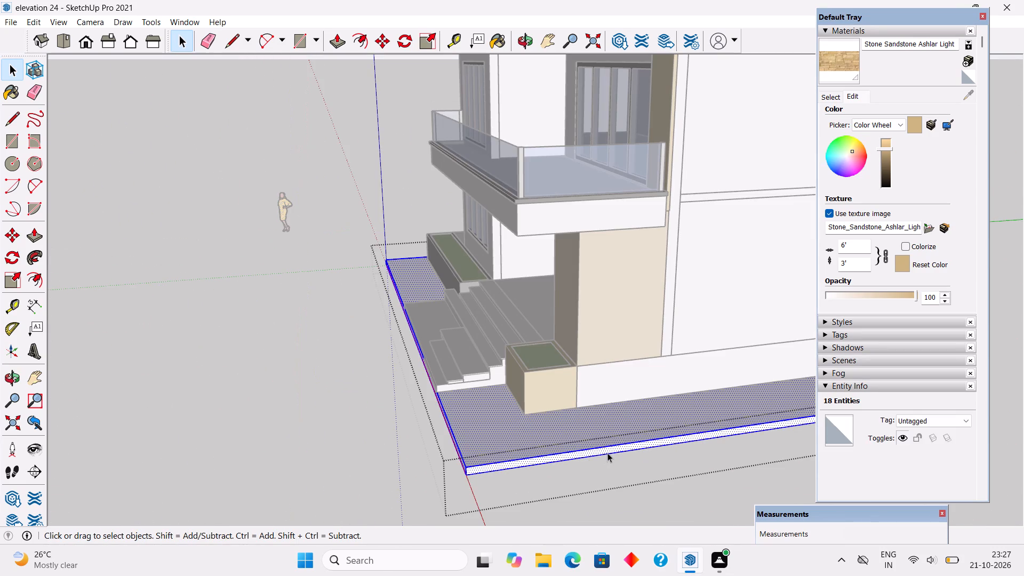
key("p")
left_click(615, 446)
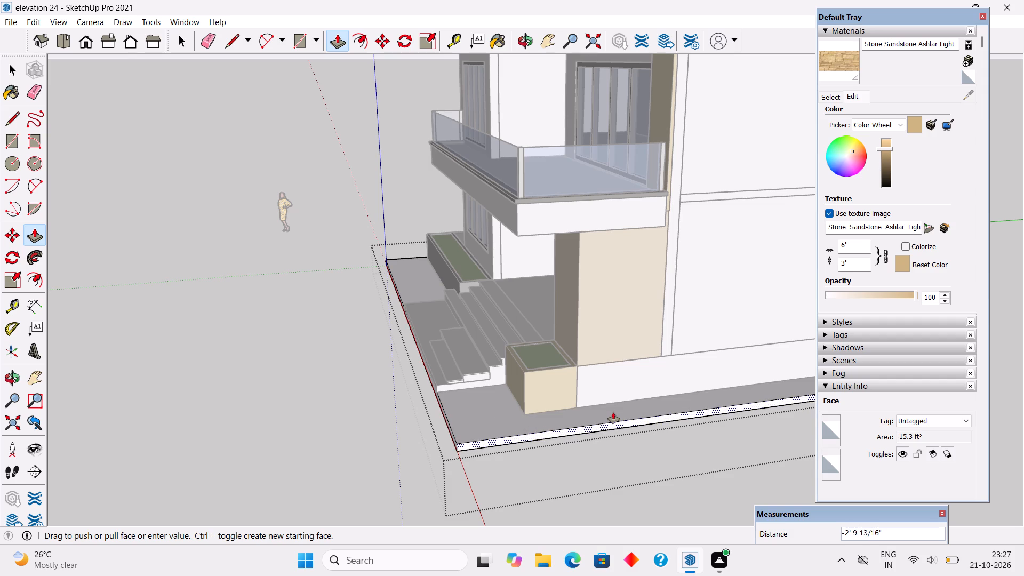
scroll(622, 406, "up", 5)
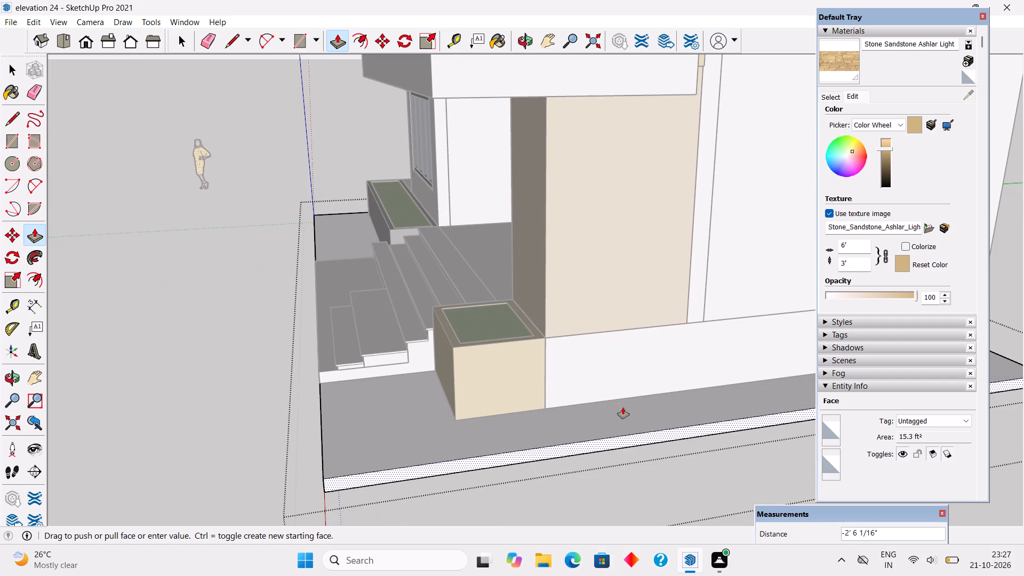
left_click(627, 404)
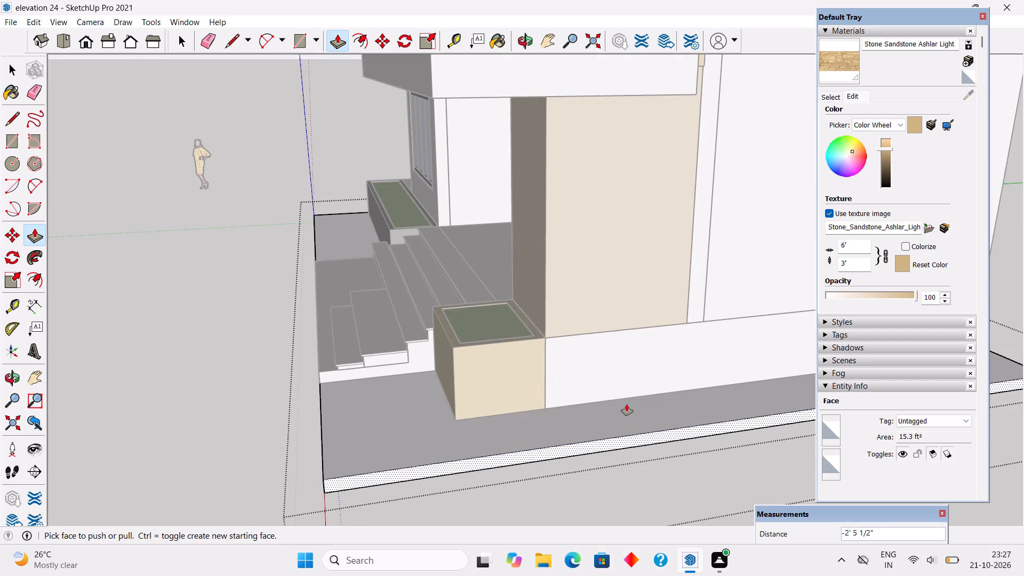
Push the same slab side face slightly further inward towards the planter and leave the slab's editing context.
left_click(627, 443)
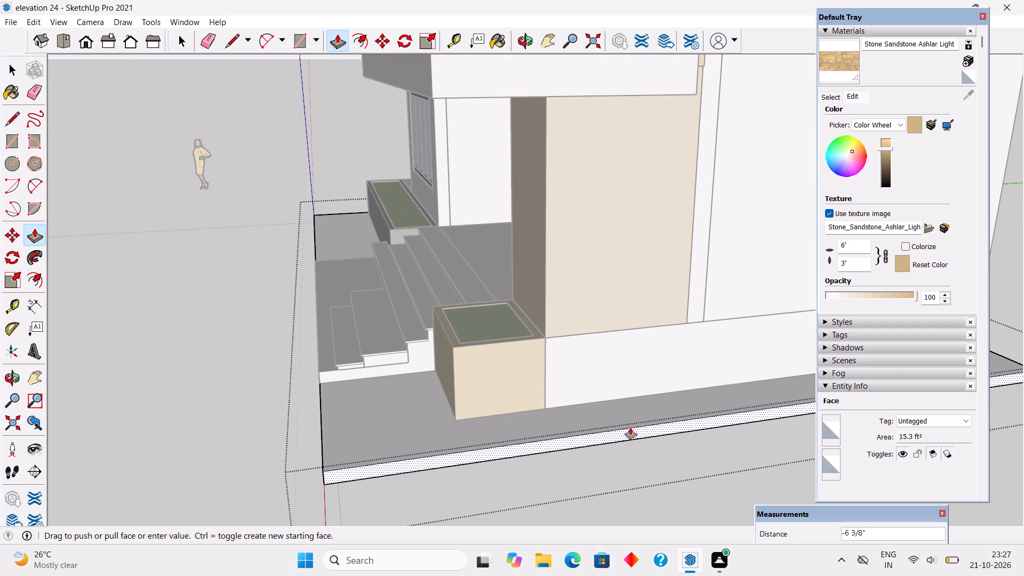
left_click(633, 418)
scroll(633, 418, "down", 5)
key("space")
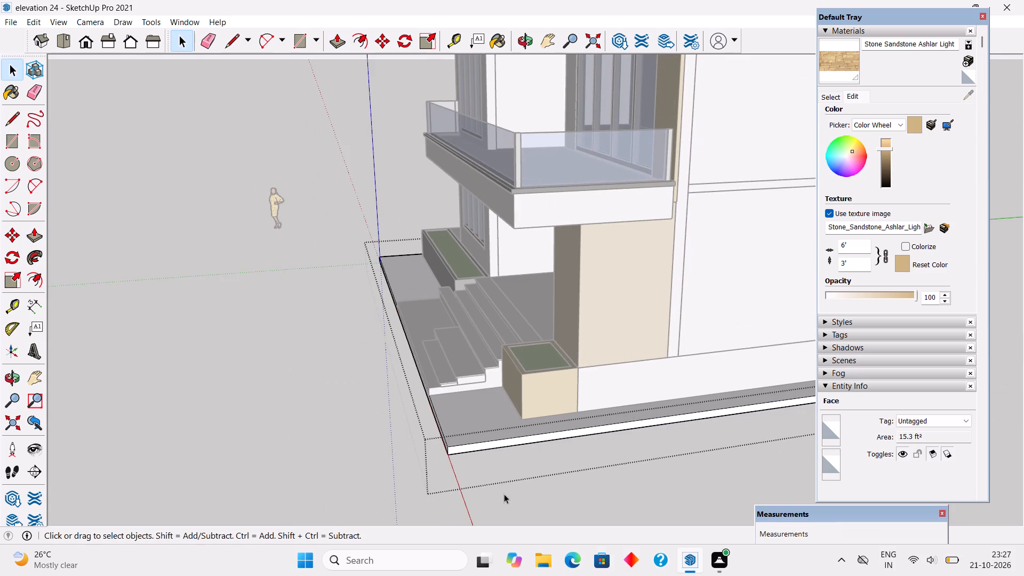
left_click(504, 494)
Examine the front elevation and the trimmed base slab from several angles.
scroll(510, 483, "down", 6)
middle_click_drag(329, 421, 626, 390)
middle_click_drag(502, 409, 622, 391)
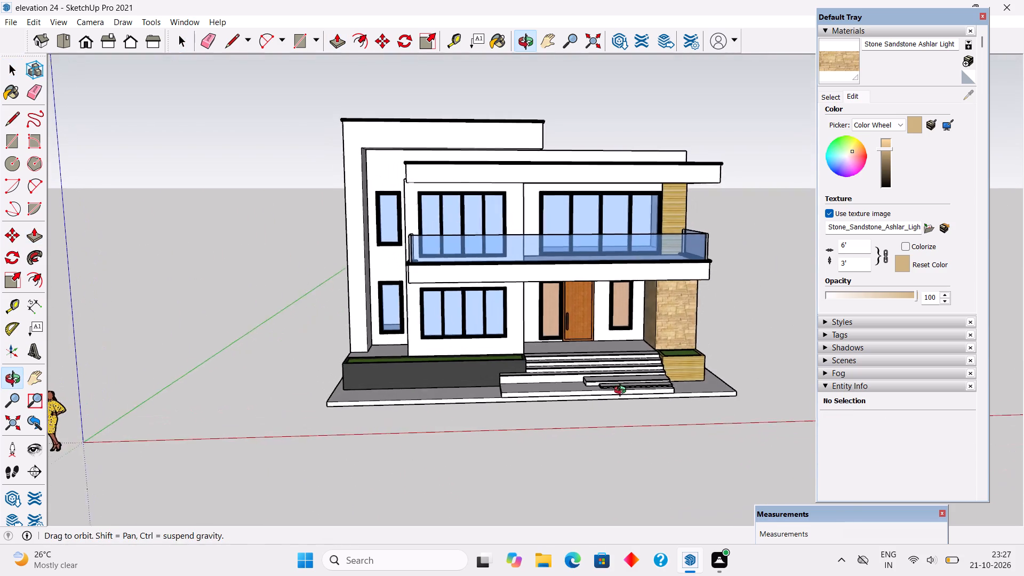
middle_click_drag(622, 391, 644, 393)
scroll(646, 393, "up", 2)
middle_click_drag(585, 354, 573, 345)
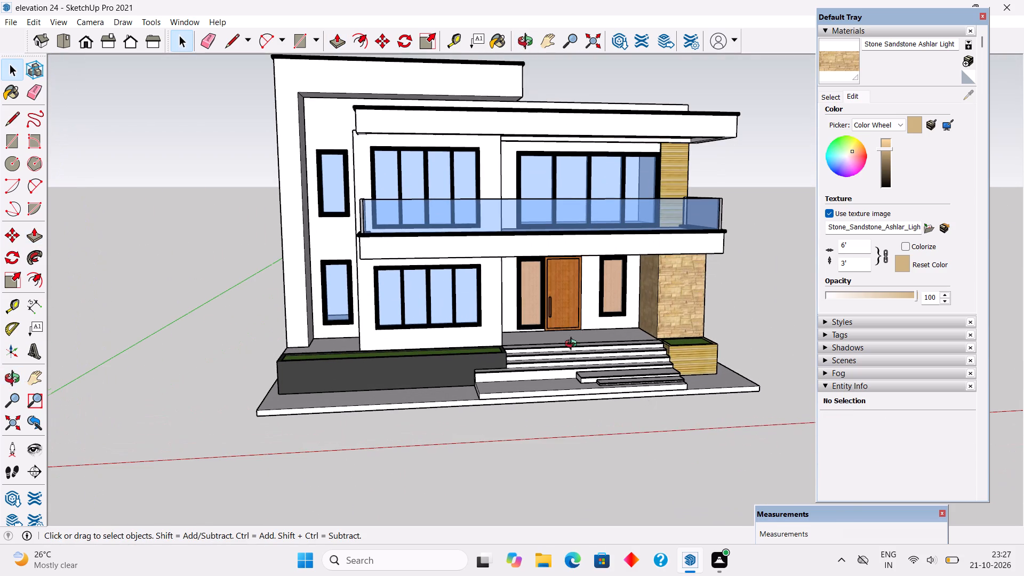
middle_click_drag(573, 345, 500, 341)
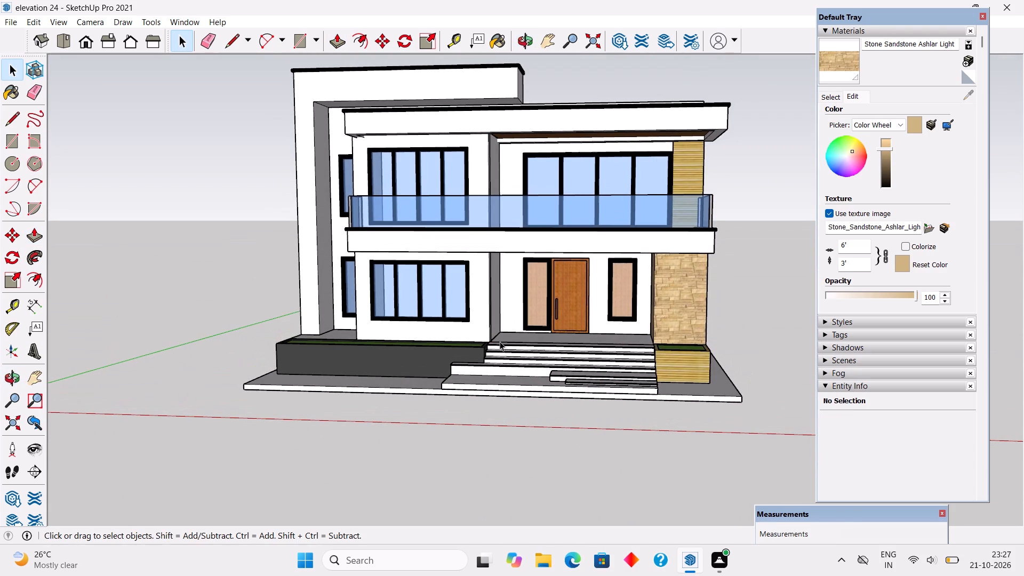
scroll(502, 338, "up", 1)
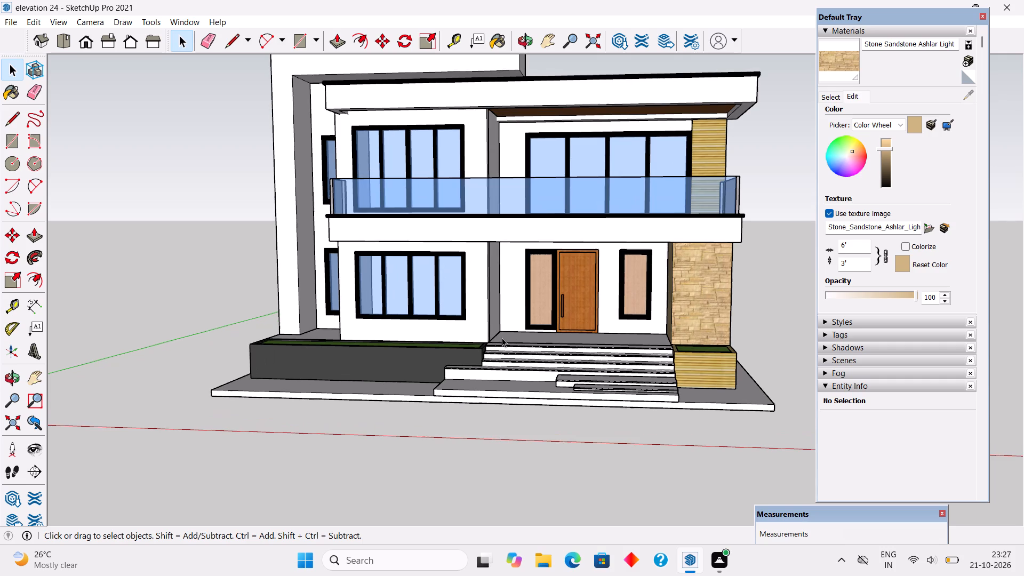
middle_click_drag(478, 186, 427, 189)
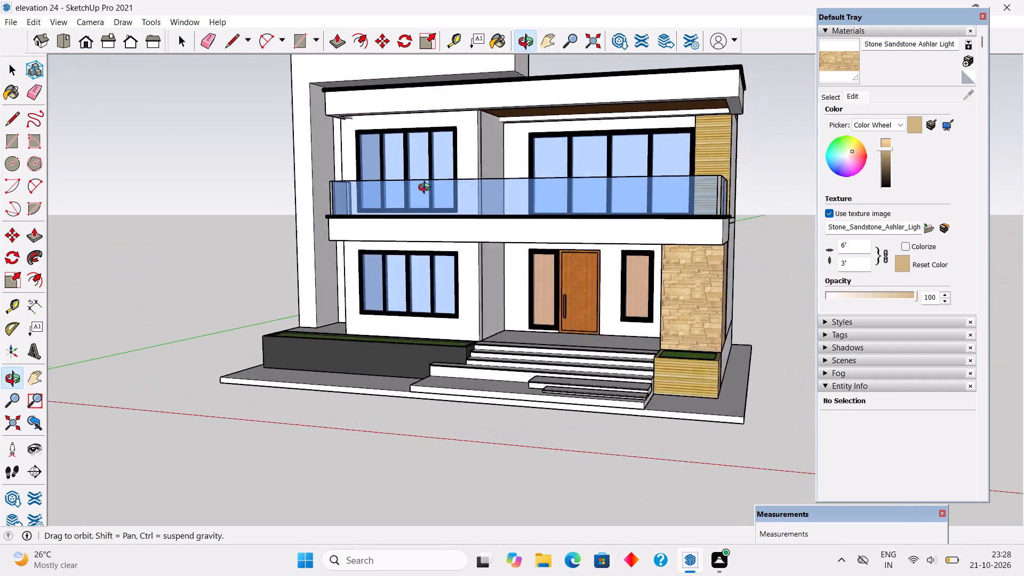
Draw a 9" line where the underside of the roof overhang's end beam meets the front wall.
middle_click_drag(427, 189, 626, 151)
scroll(293, 103, "up", 1)
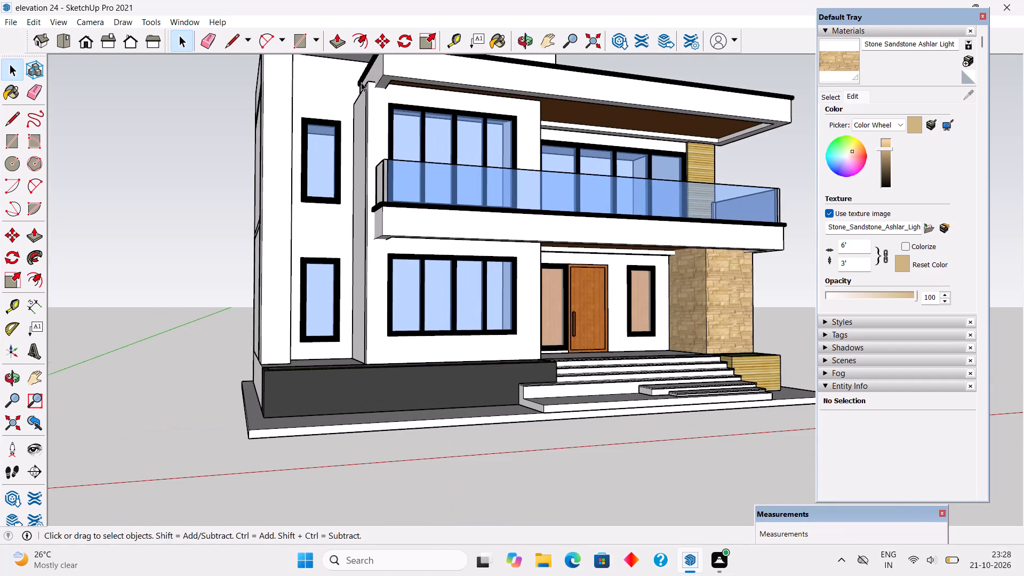
scroll(372, 79, "up", 10)
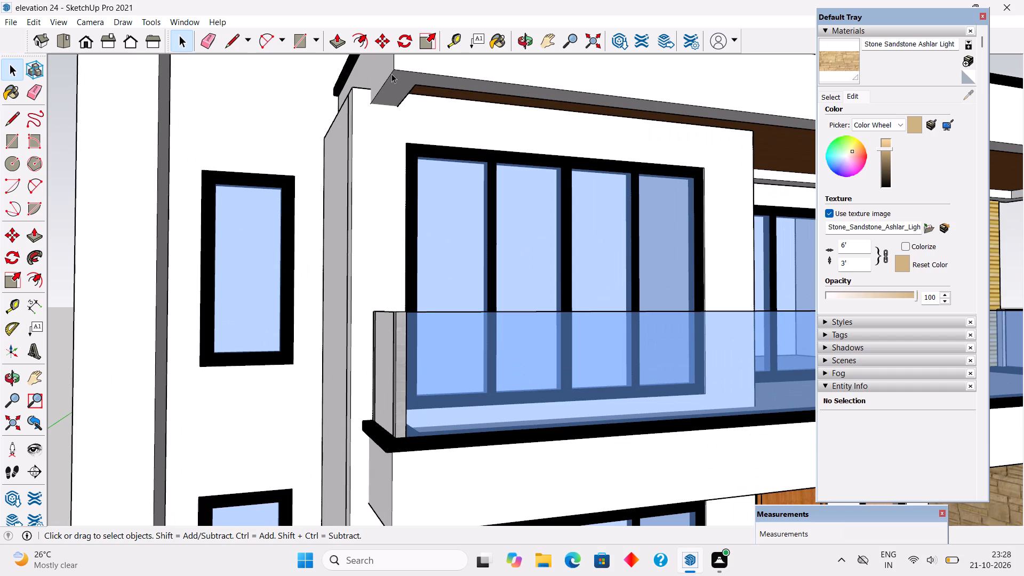
key("l")
left_click(371, 103)
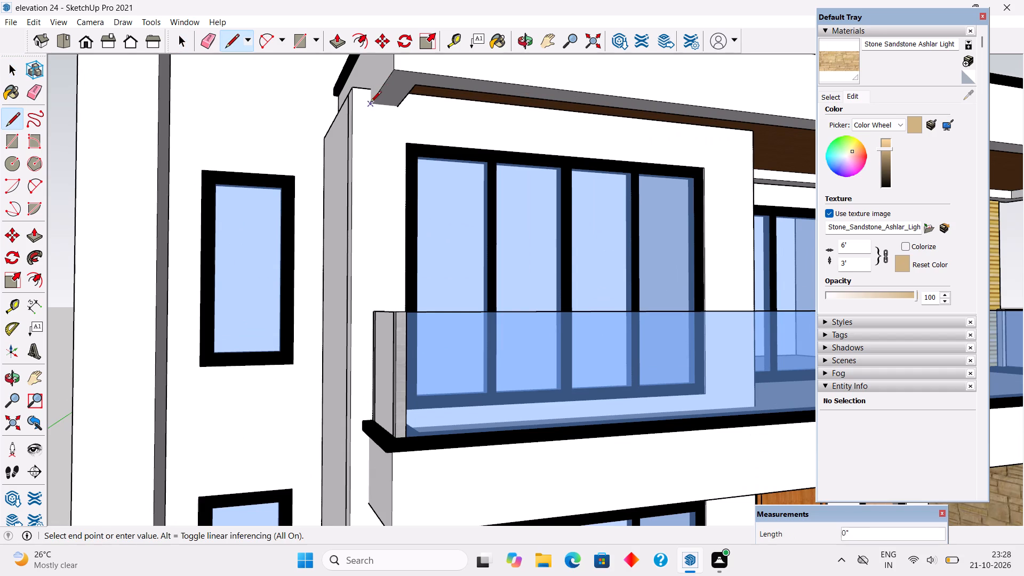
left_click(401, 109)
scroll(414, 275, "down", 4)
key("space")
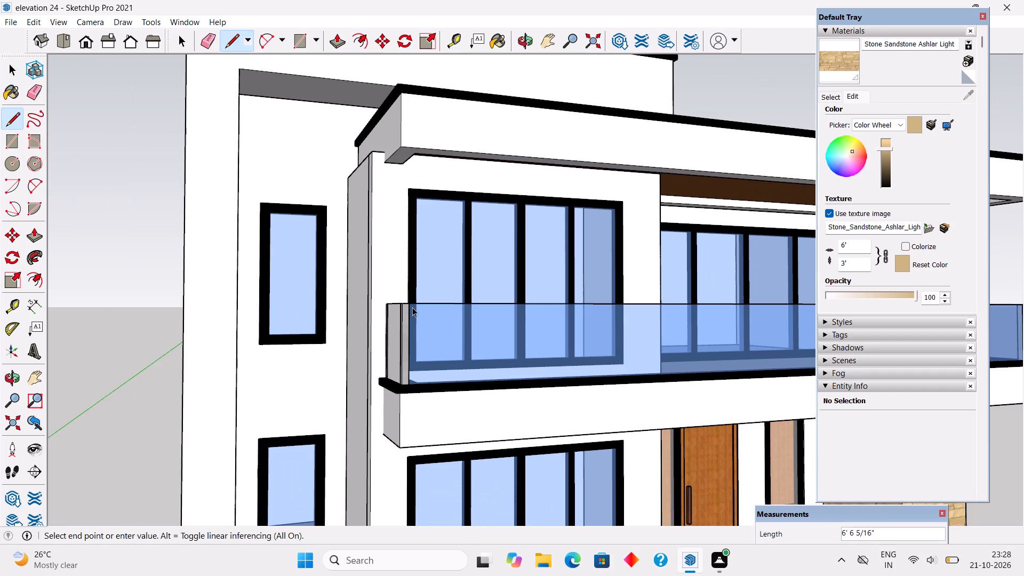
Draw lines along the balcony beam's end at the wall: about 10" across its underside, and up to the black trim.
middle_click_drag(433, 351, 438, 211)
scroll(423, 316, "up", 3)
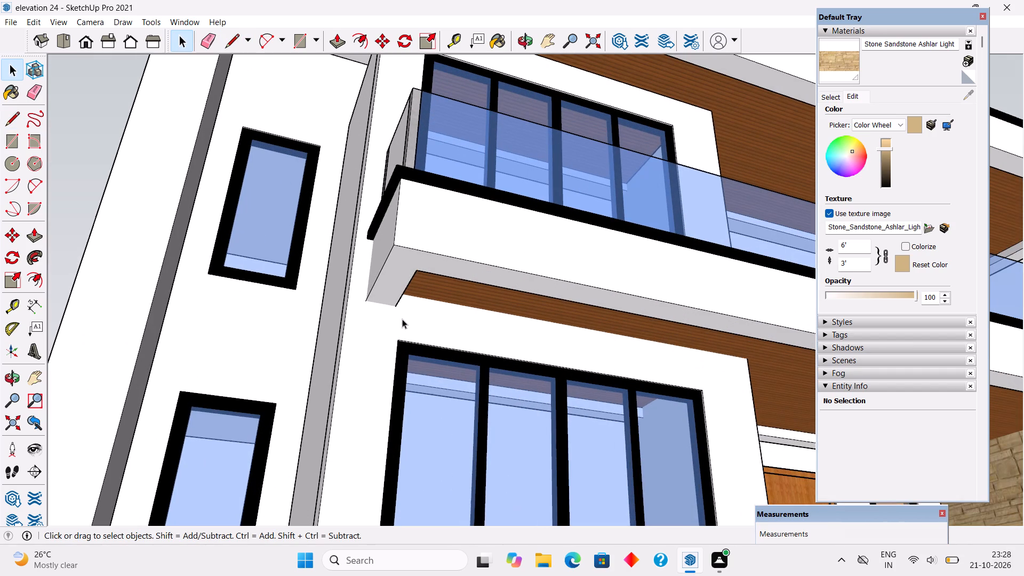
key("l")
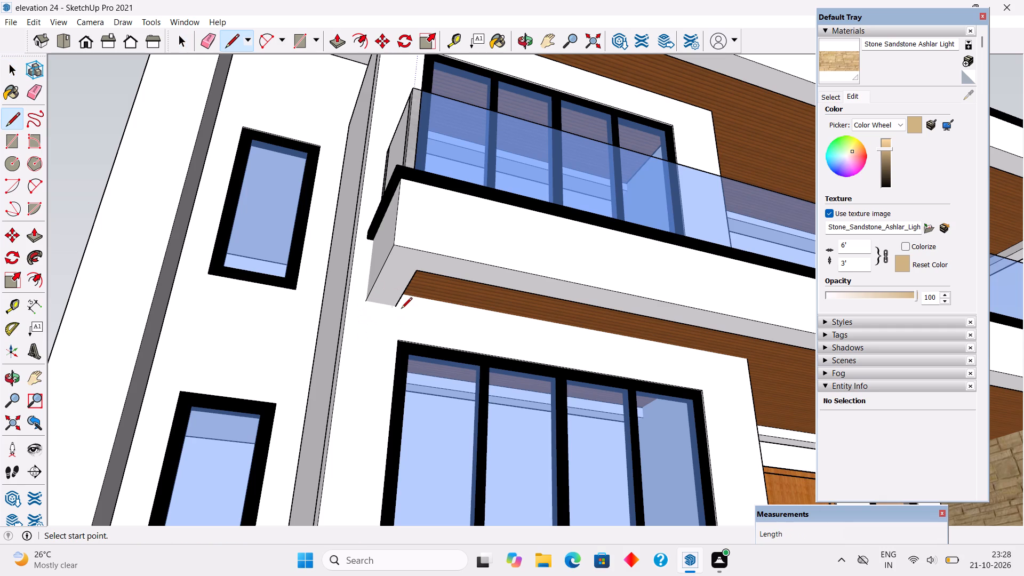
left_click(399, 309)
left_click(367, 305)
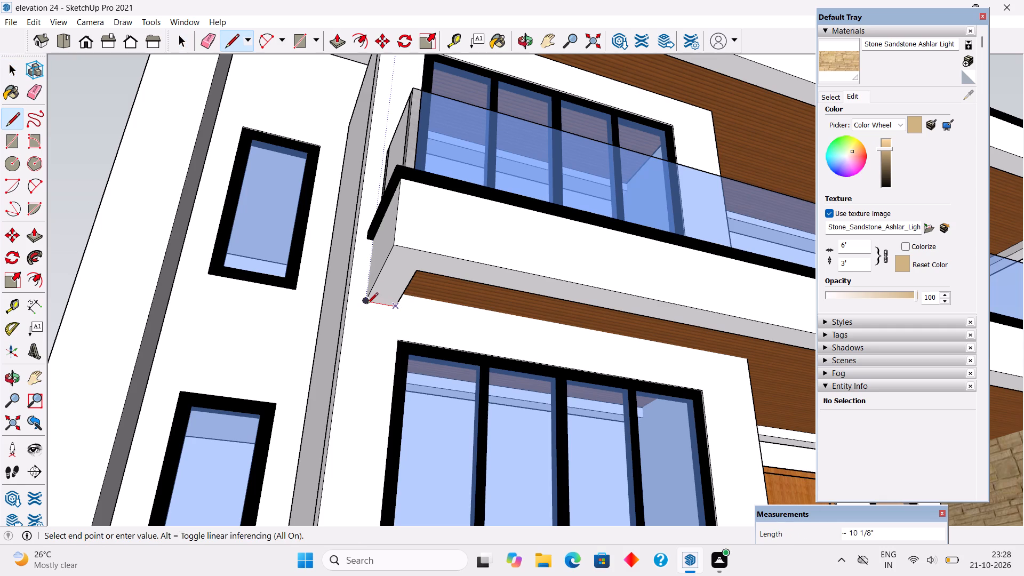
left_click(374, 241)
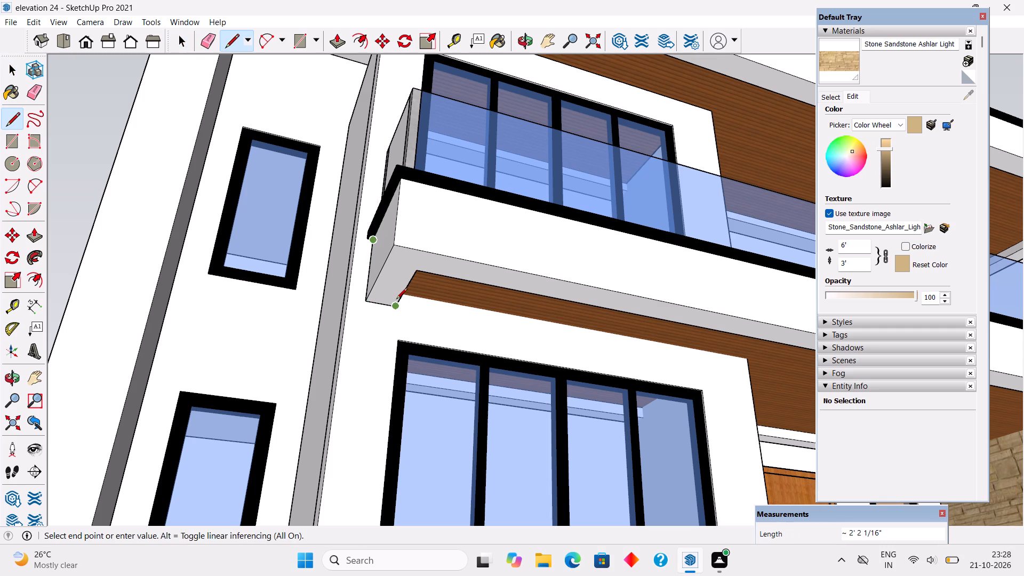
key("space")
Trace the porch ceiling beam's profile at the inner wall corner with an edge about 4 3/16" high and one across its underside.
middle_click_drag(422, 309, 239, 300)
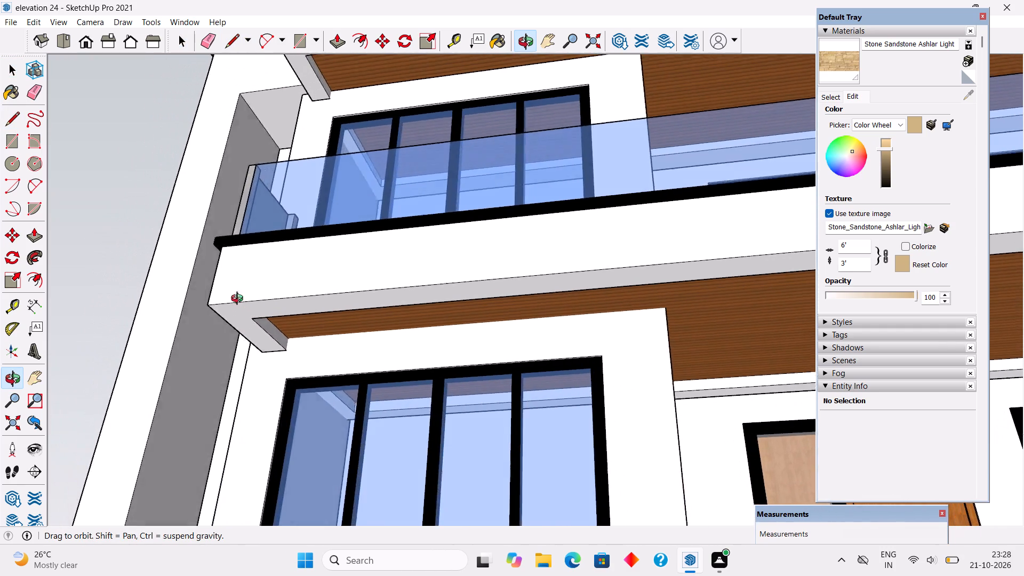
middle_click_drag(239, 300, 136, 325)
scroll(680, 419, "up", 2)
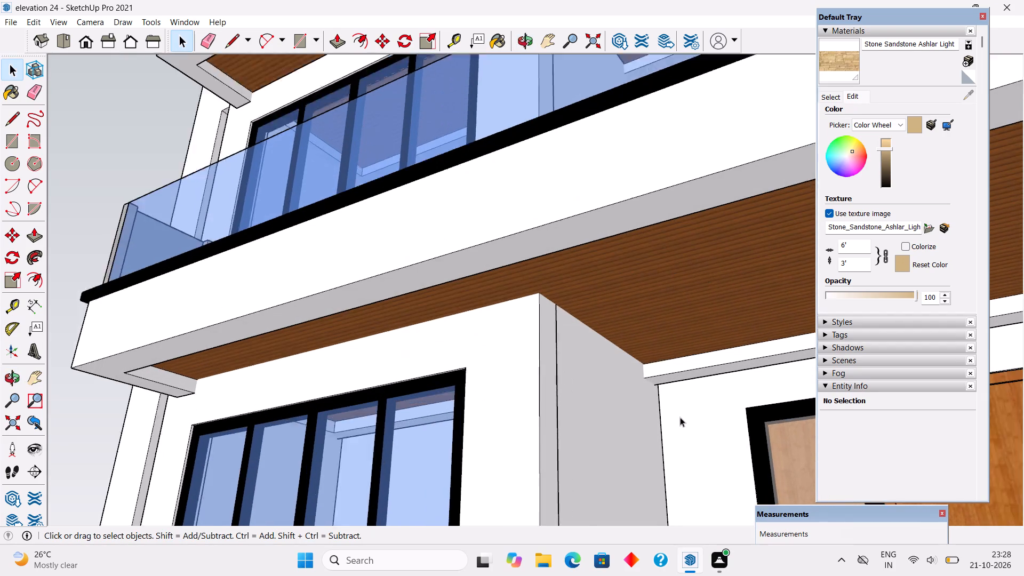
scroll(680, 417, "up", 5)
key("l")
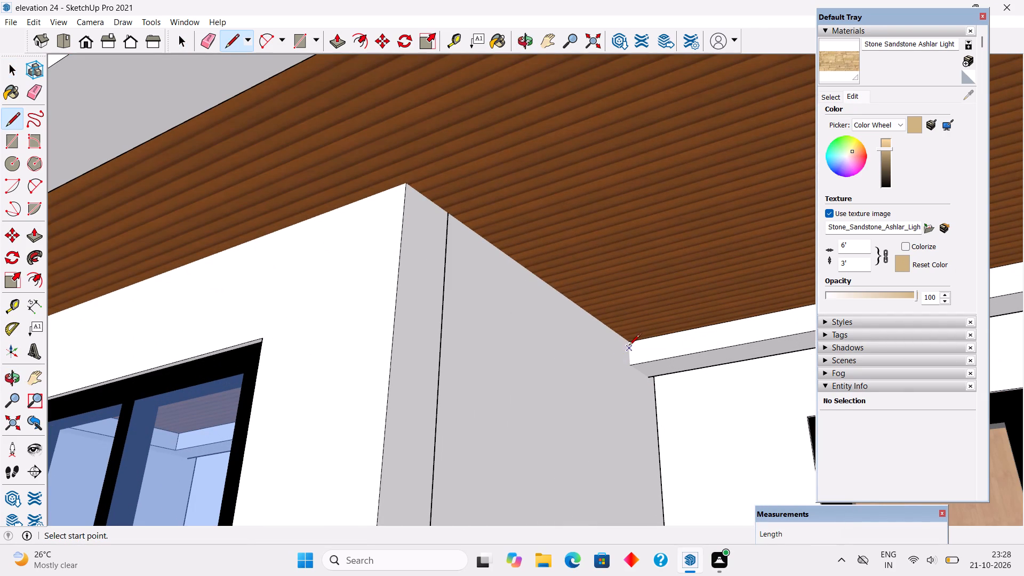
left_click(631, 343)
left_click(633, 362)
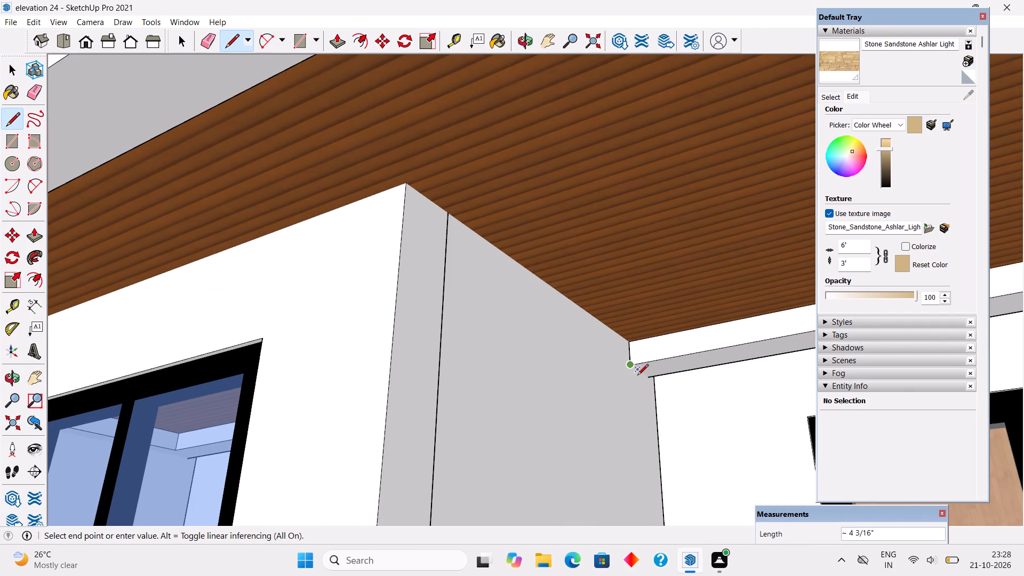
left_click(649, 380)
scroll(612, 458, "down", 4)
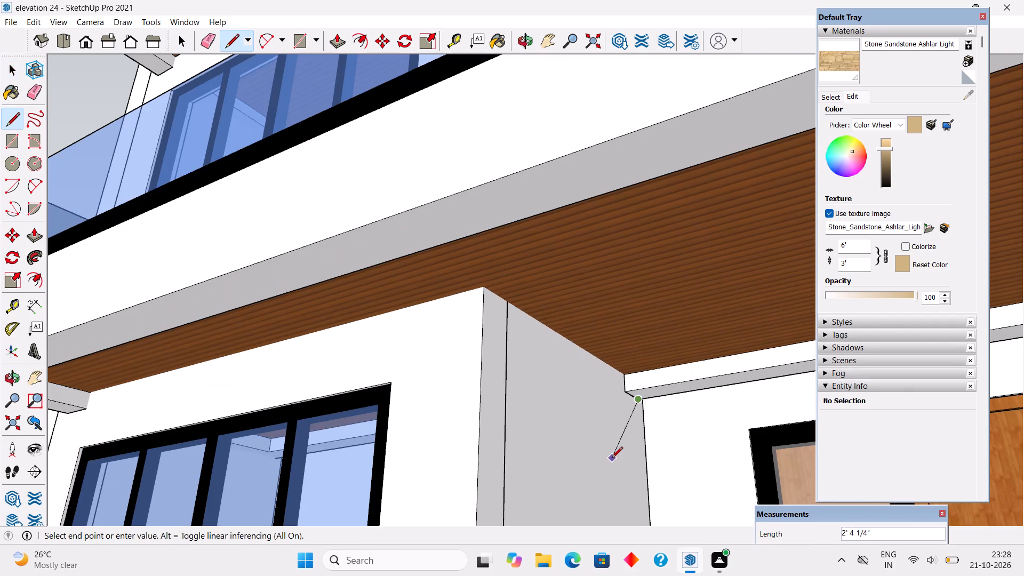
key("space")
Draw a 5" vertical line between the wall top and the roof overhang's underside beside the upper window.
scroll(612, 459, "down", 11)
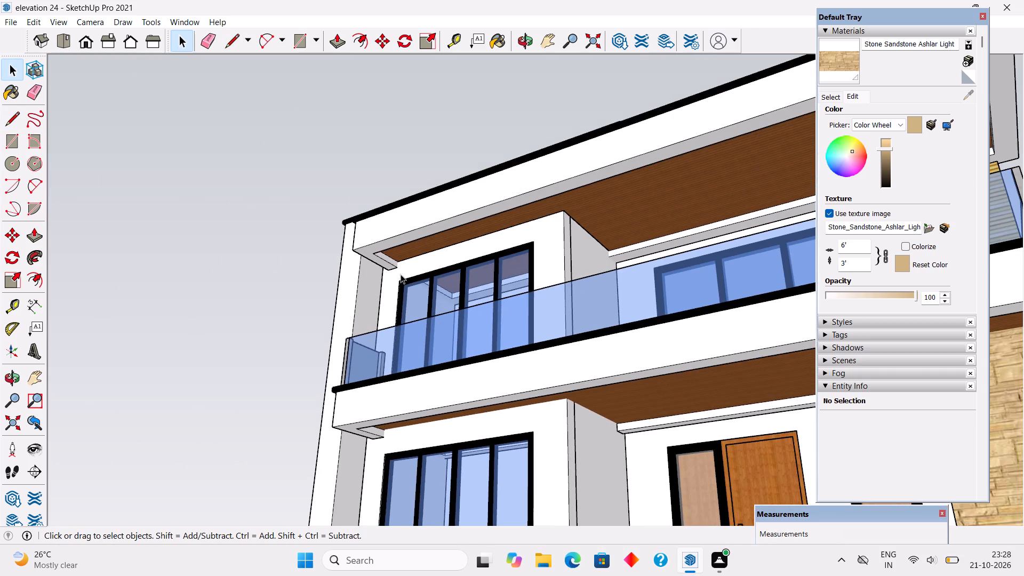
scroll(394, 274, "up", 5)
middle_click_drag(374, 258, 755, 347)
scroll(556, 230, "up", 5)
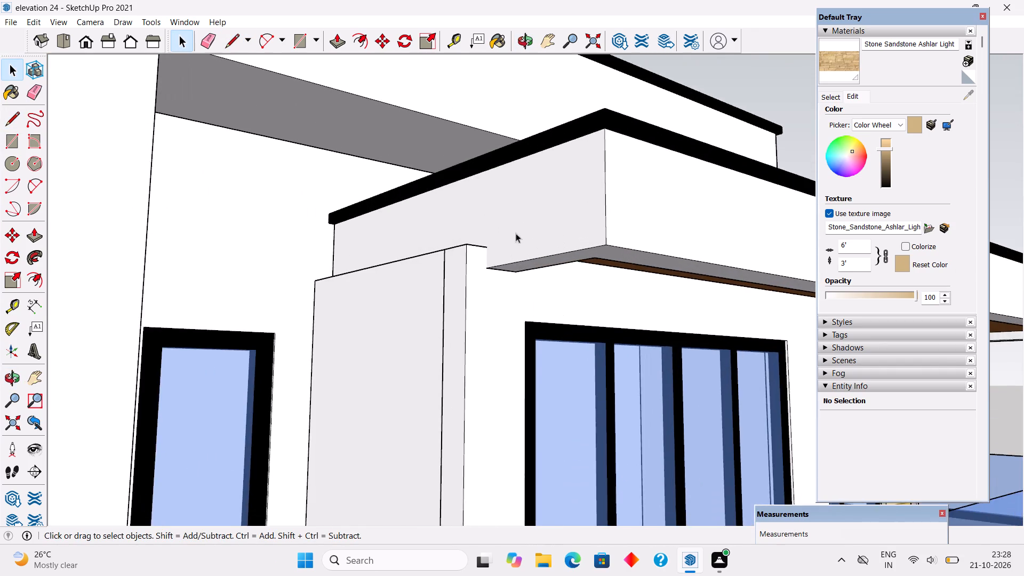
scroll(477, 257, "up", 4)
key("l")
left_click(493, 243)
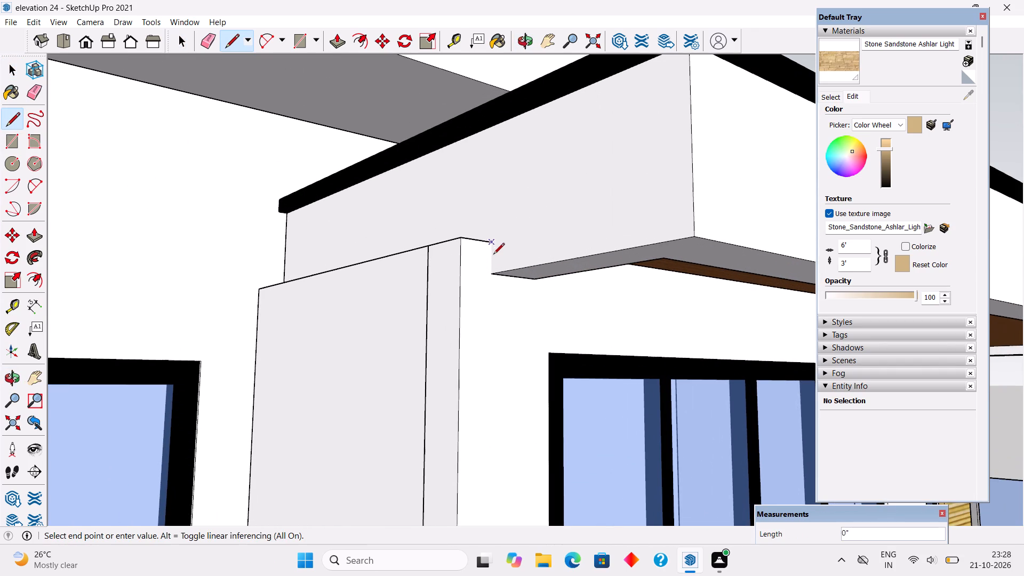
left_click(492, 273)
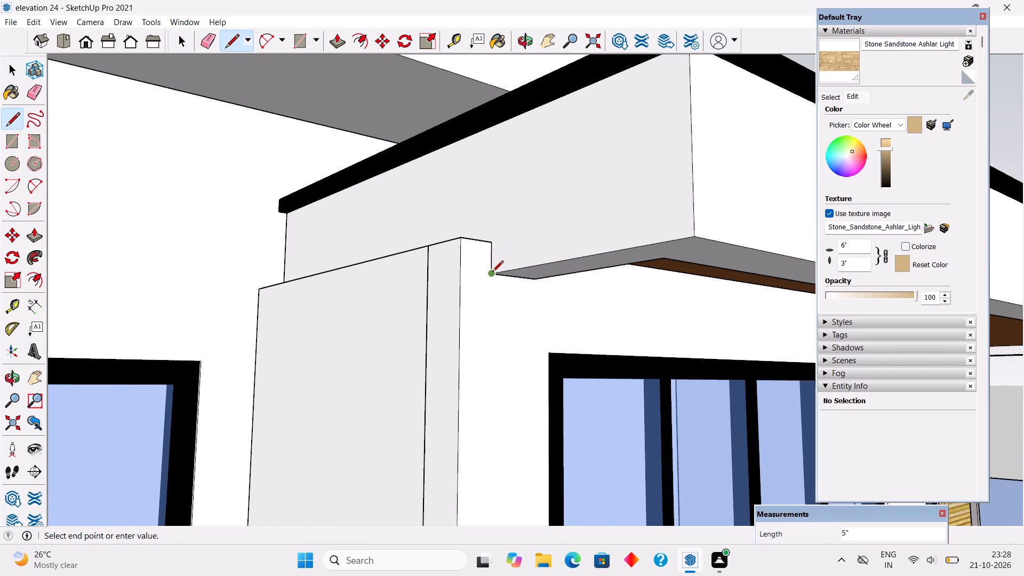
Extend the balcony beam's rear face 3" with Push/Pull, flush with the back edge of the stone-clad side wall.
key("space")
scroll(492, 273, "down", 16)
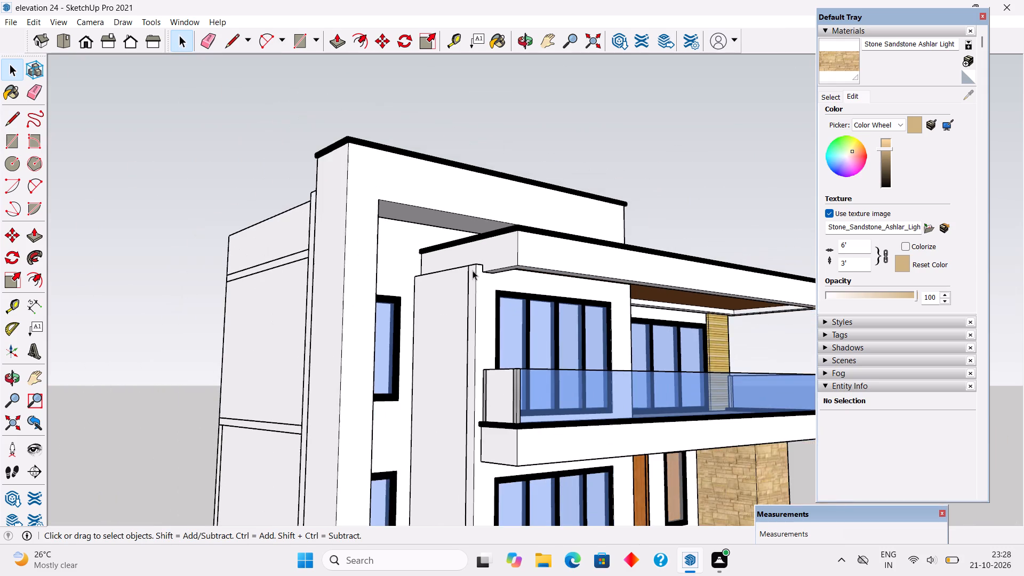
scroll(473, 270, "down", 7)
middle_click_drag(685, 323, 355, 277)
scroll(385, 285, "down", 4)
middle_click_drag(603, 306, 158, 337)
scroll(359, 346, "up", 5)
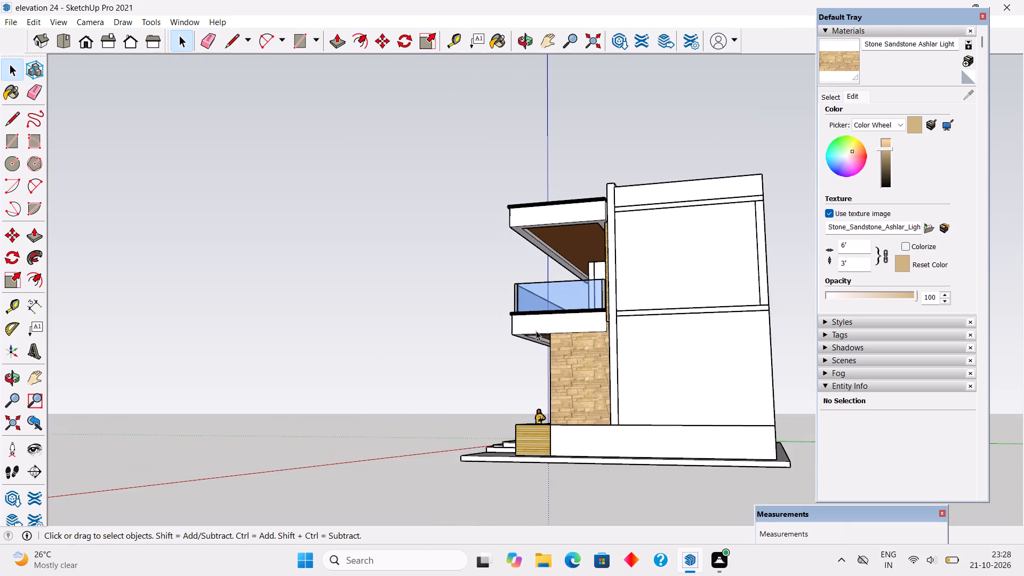
middle_click_drag(721, 327, 476, 343)
scroll(452, 346, "up", 15)
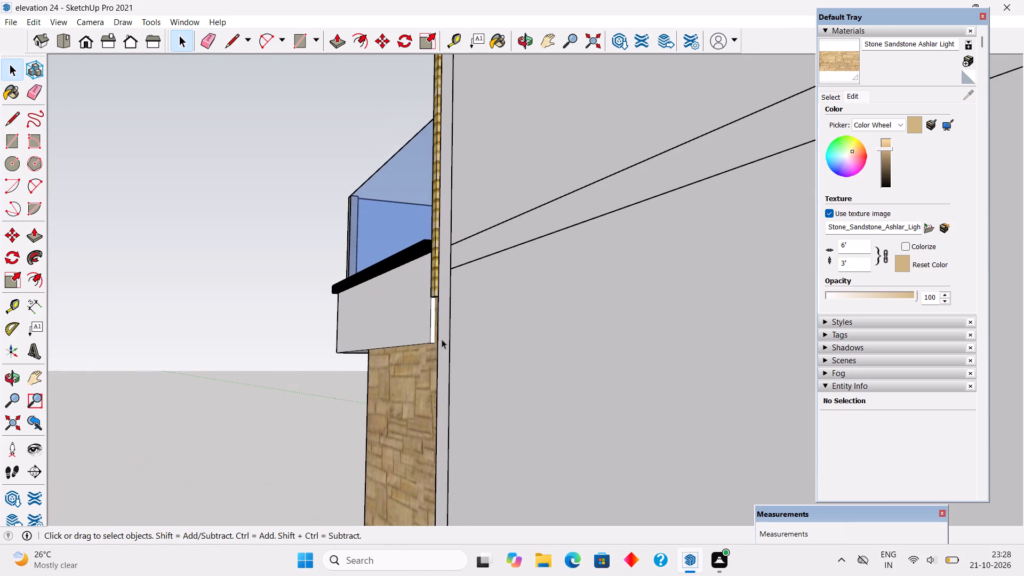
scroll(437, 332, "up", 8)
triple_click(432, 324)
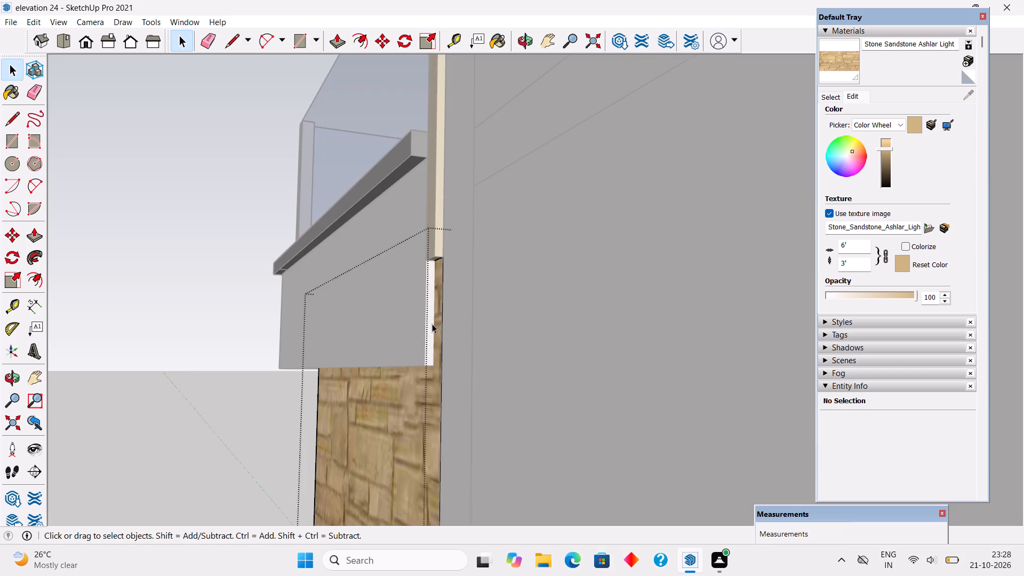
triple_click(428, 316)
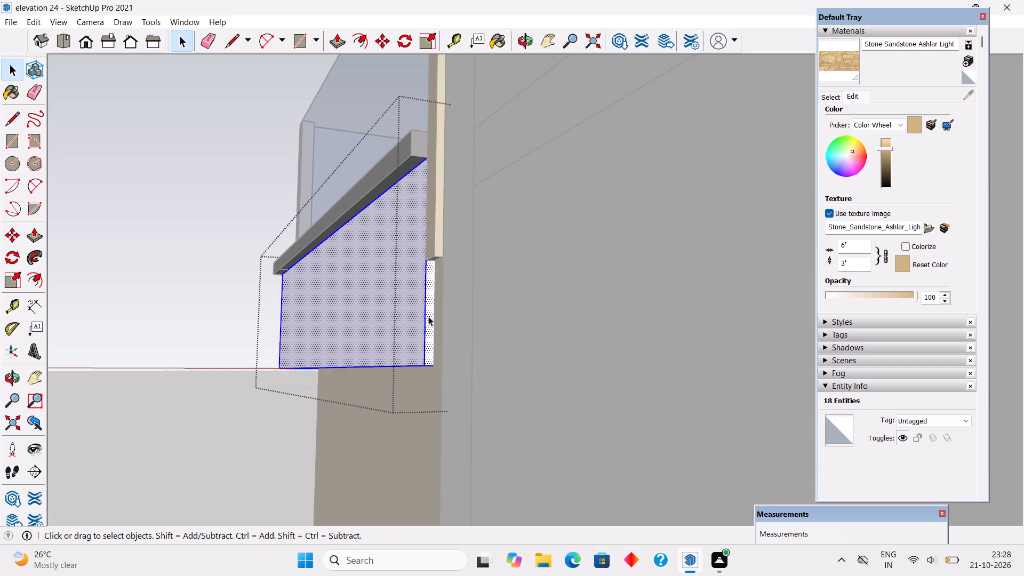
key("p")
left_click(428, 315)
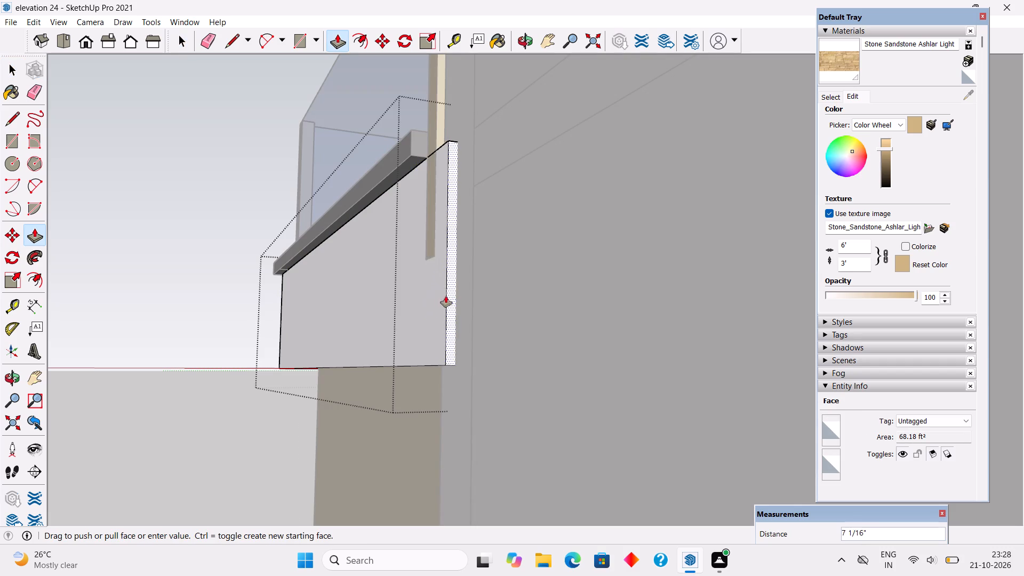
left_click(436, 237)
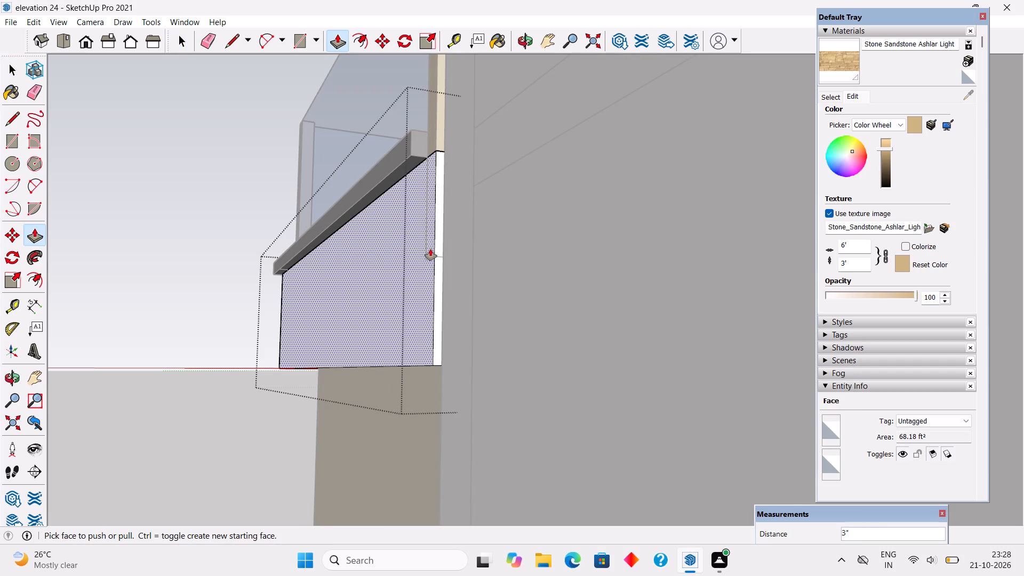
Shift the balcony beam's side face by about 1/8" with Push/Pull and finish editing the beam.
left_click(430, 249)
left_click(429, 251)
scroll(429, 251, "down", 4)
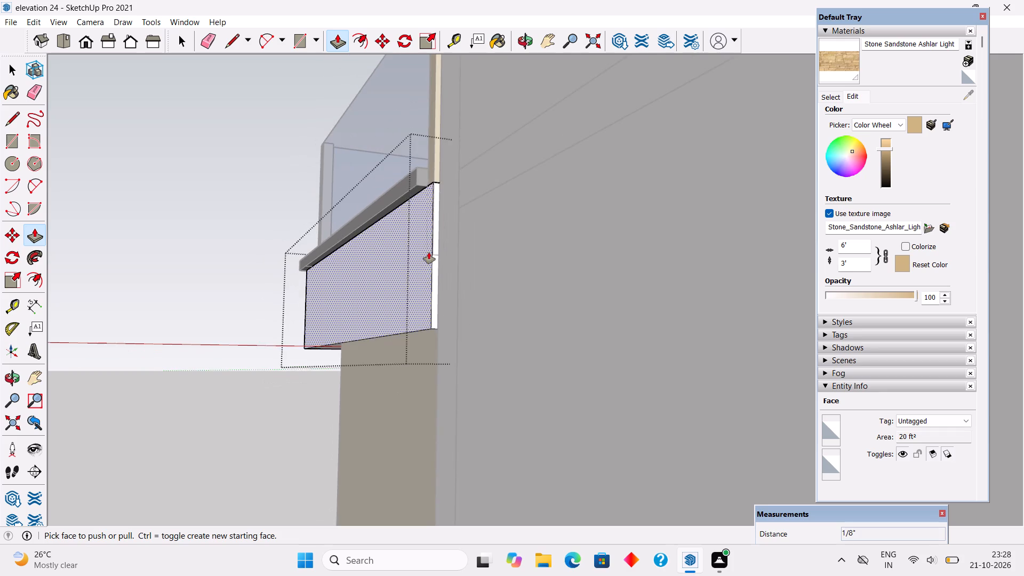
scroll(429, 252, "down", 4)
key("space")
left_click(294, 222)
Examine the whole house from the stone-clad side, from above and from the front.
middle_click_drag(311, 212, 538, 318)
scroll(437, 282, "down", 1)
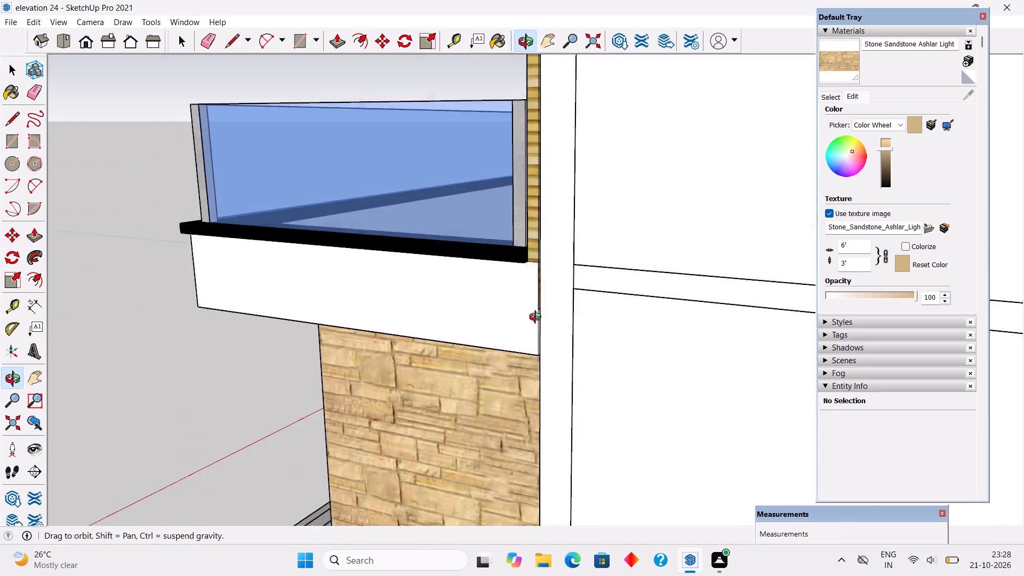
middle_click_drag(538, 318, 806, 367)
scroll(807, 368, "down", 4)
scroll(621, 343, "down", 5)
scroll(477, 351, "down", 8)
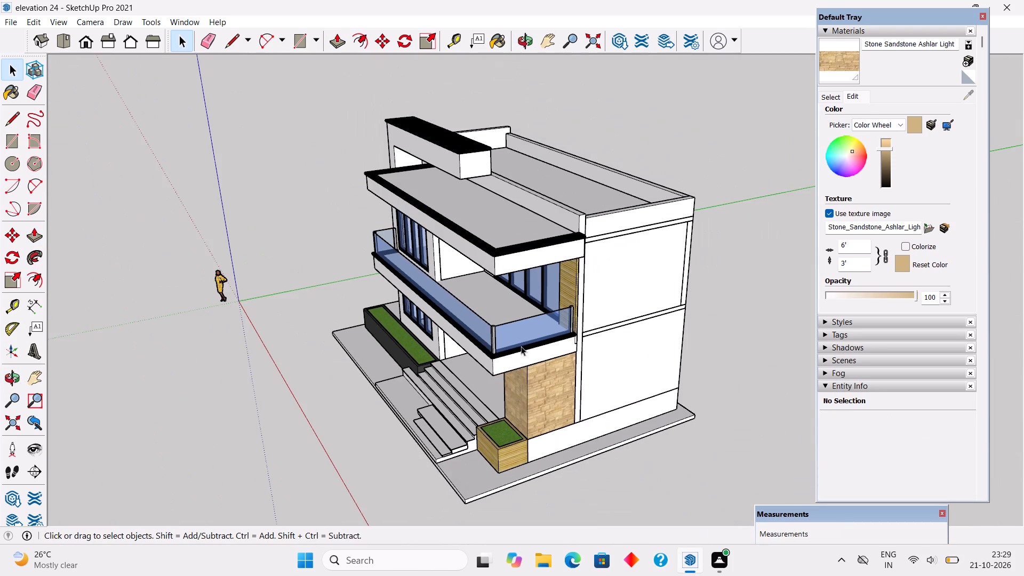
middle_click_drag(549, 352, 659, 337)
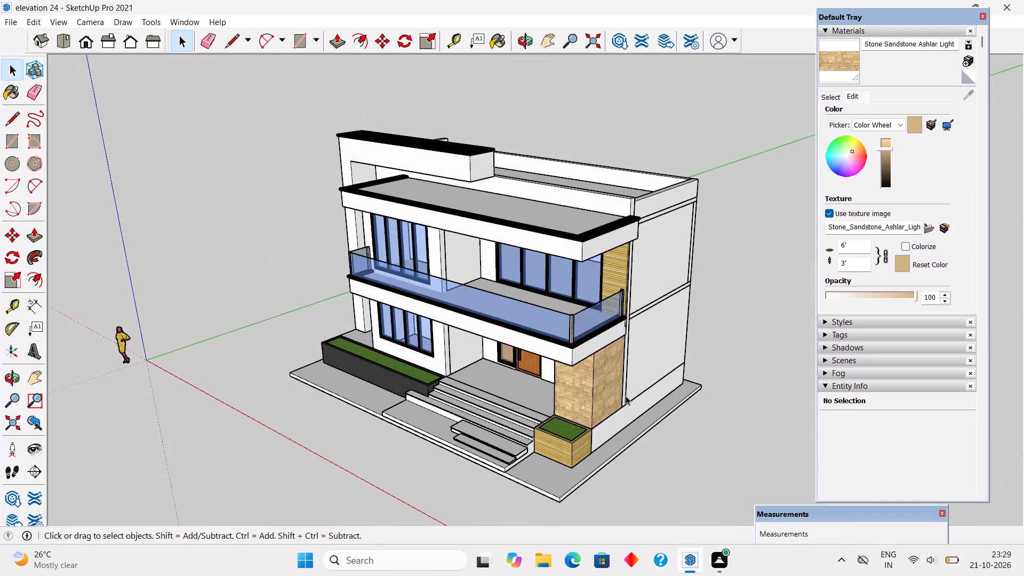
middle_click_drag(612, 398, 716, 269)
middle_click_drag(573, 366, 677, 311)
middle_click_drag(549, 180, 549, 216)
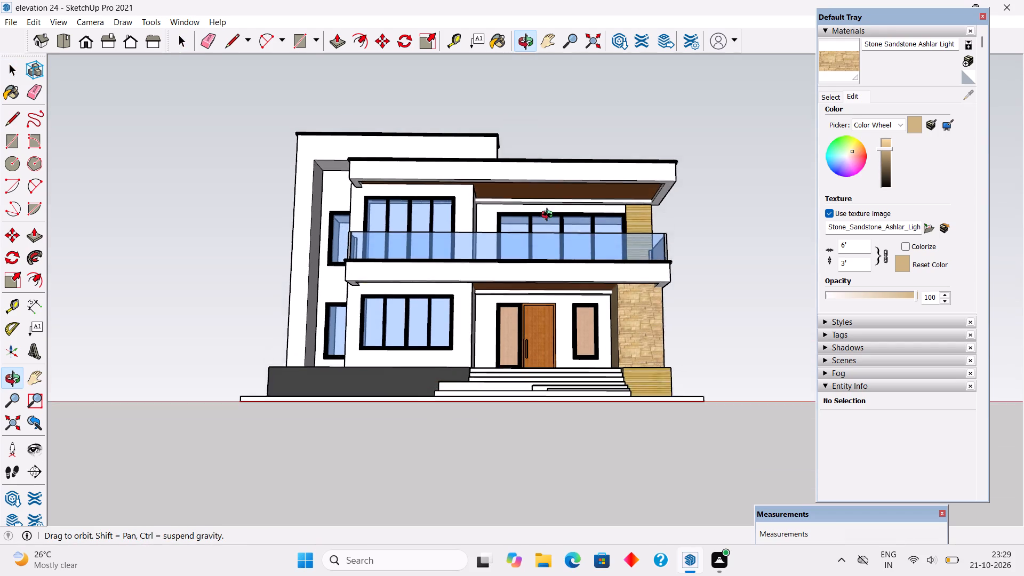
middle_click_drag(549, 216, 557, 247)
scroll(557, 247, "up", 1)
middle_click_drag(557, 247, 575, 247)
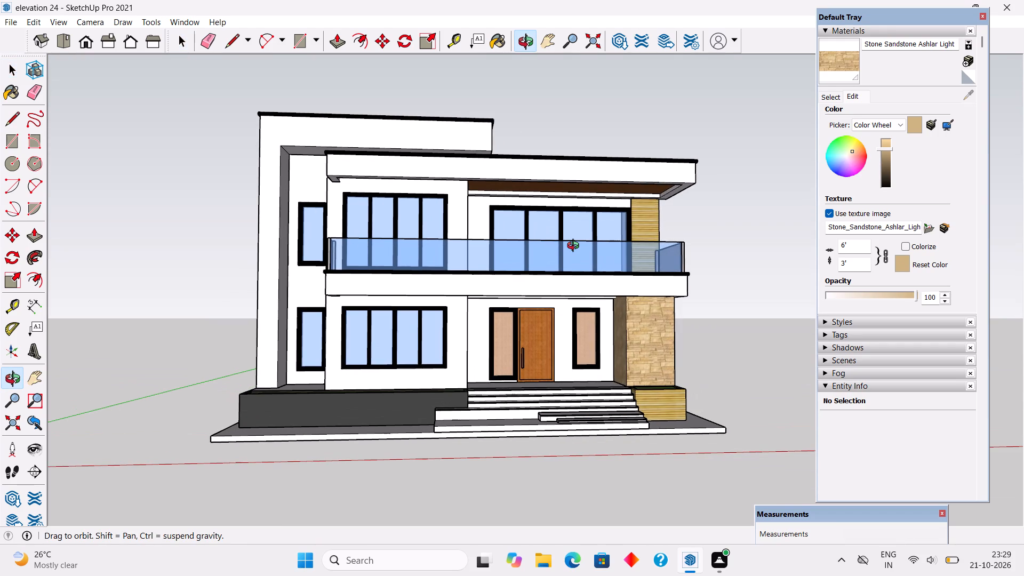
middle_click_drag(575, 247, 597, 250)
scroll(597, 250, "down", 1)
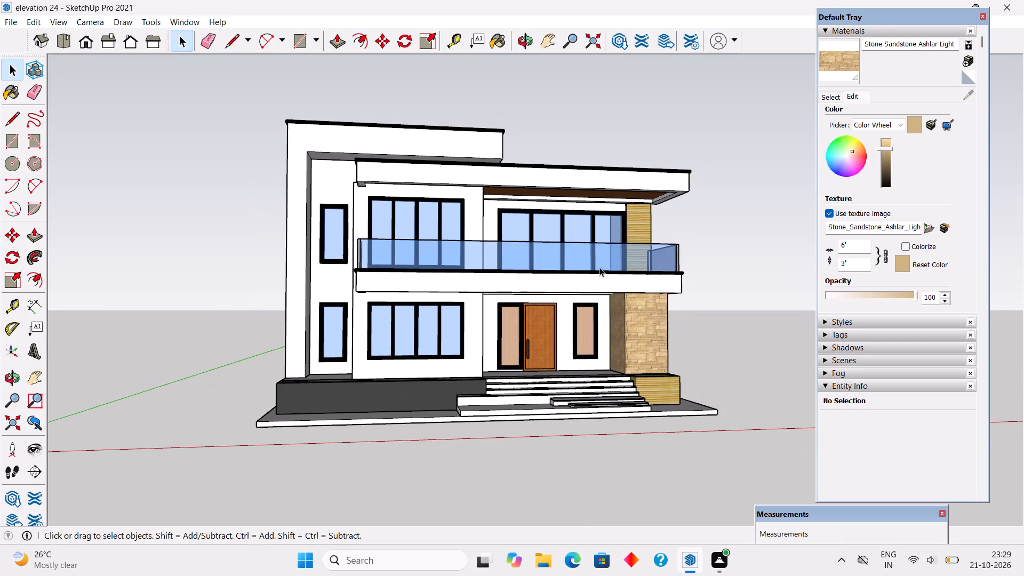